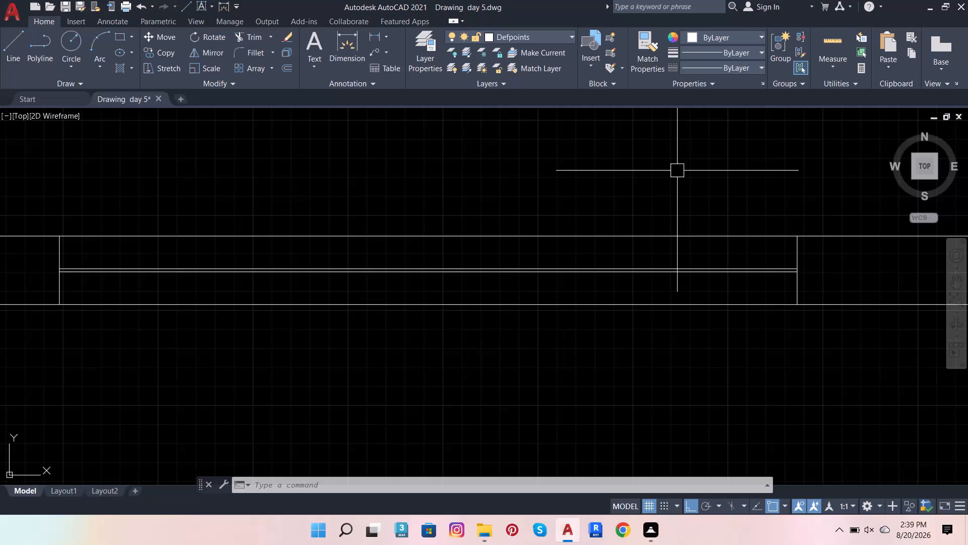
Offset the two horizontal panel lines in the upper wall outward by 1", the upper one upward and the lower one downward.
scroll(785, 257, "up", 2)
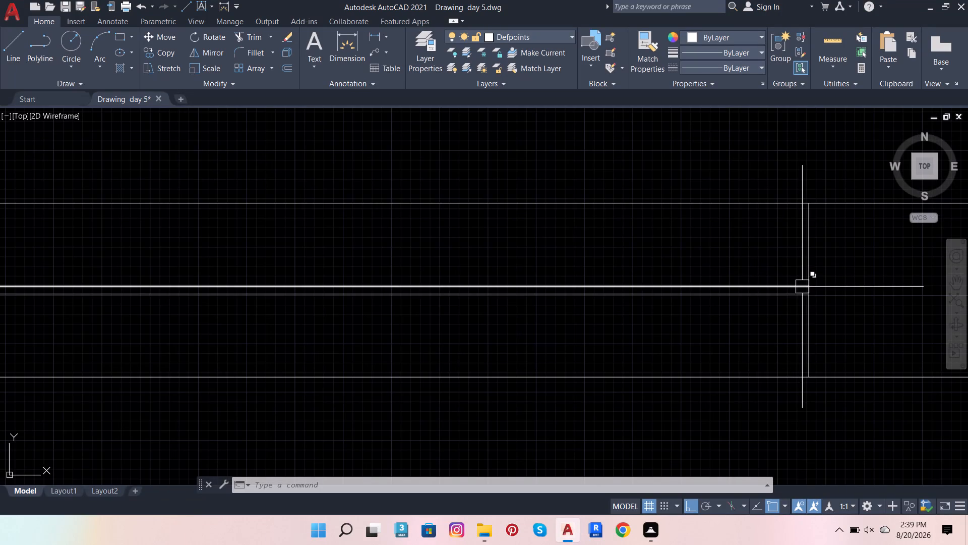
left_click(803, 285)
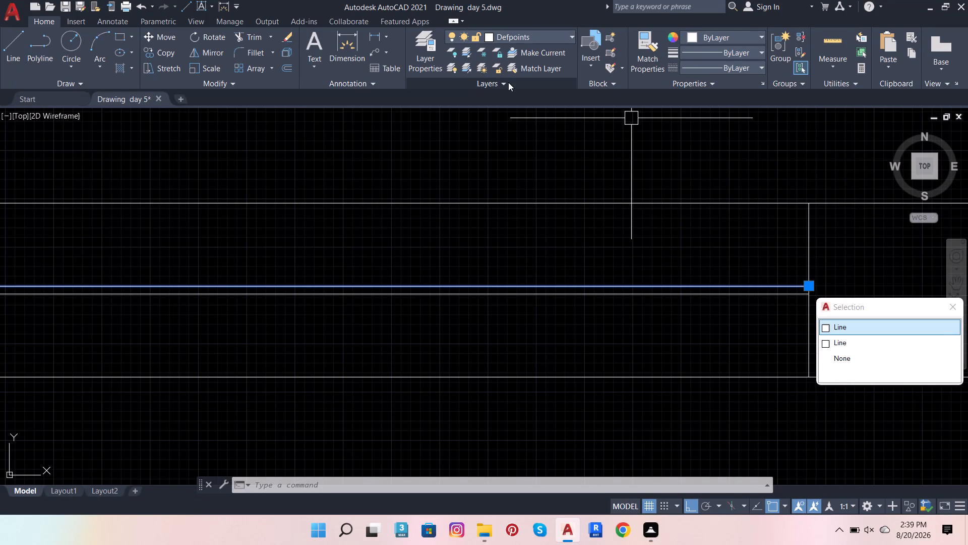
left_click(291, 71)
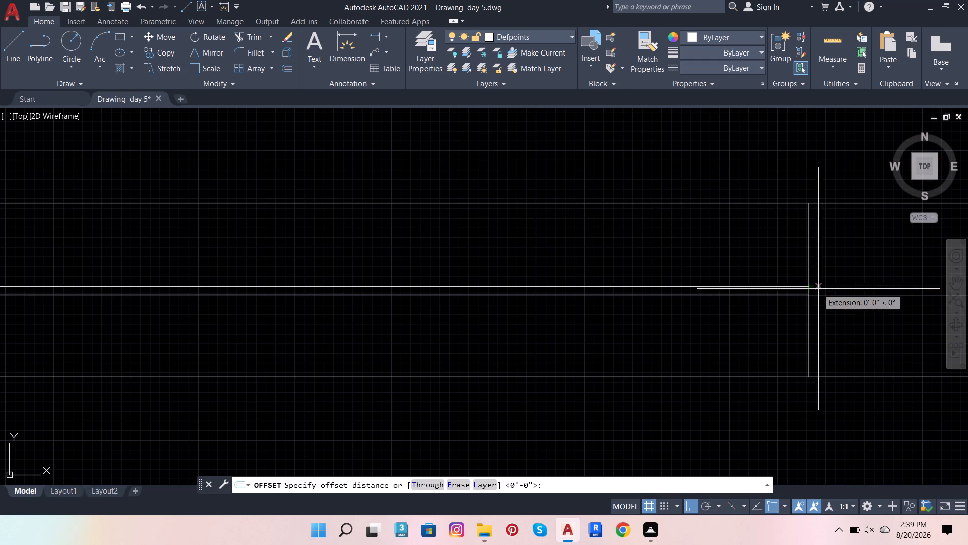
left_click(807, 283)
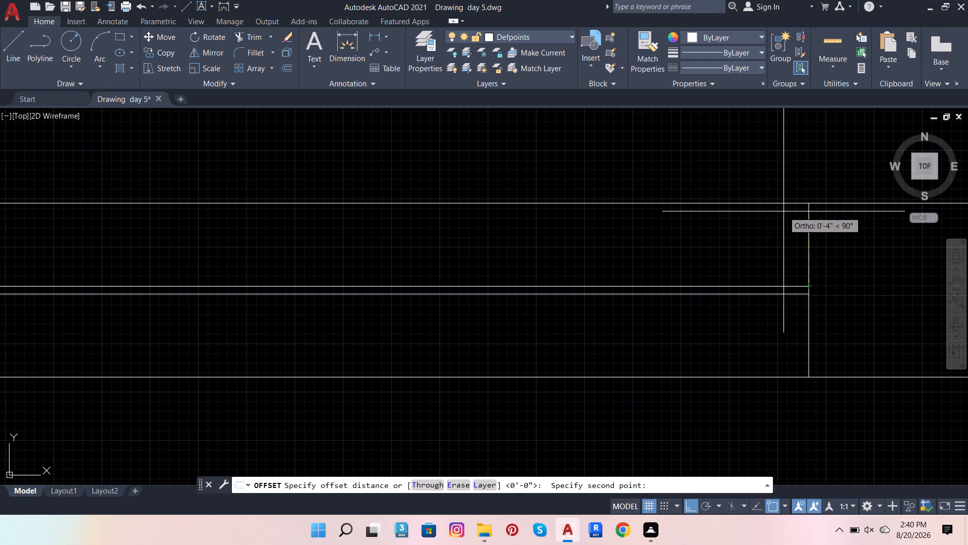
key("1")
key("Return")
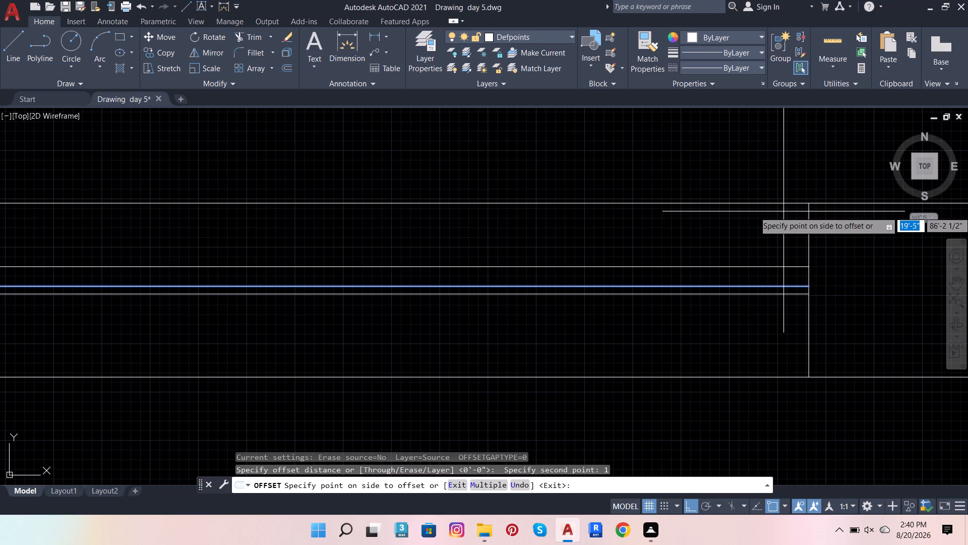
left_click(773, 228)
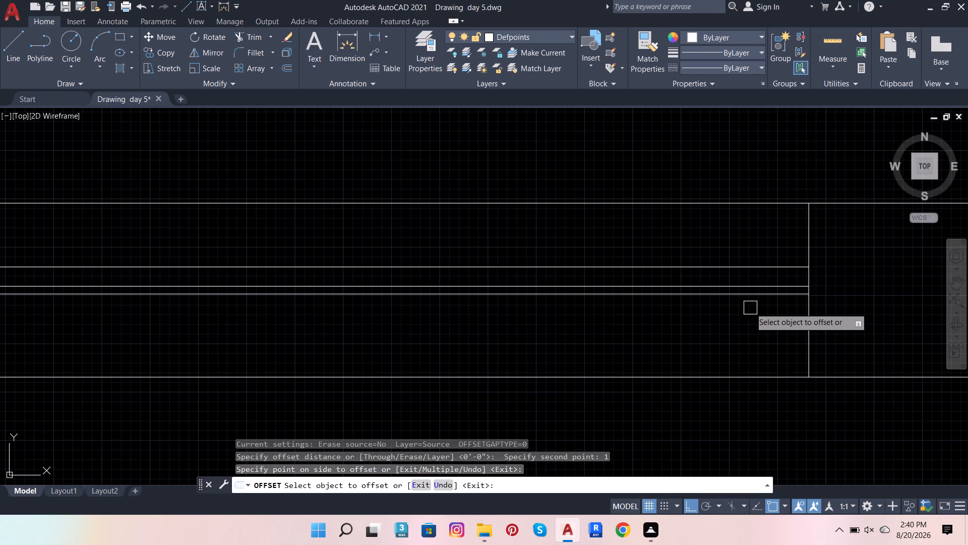
left_click(750, 297)
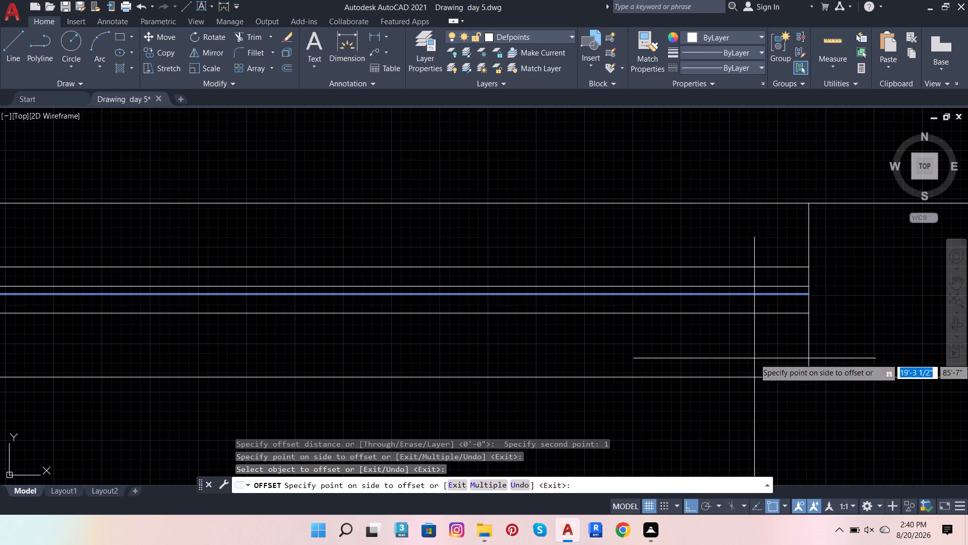
left_click(754, 358)
scroll(922, 380, "down", 3)
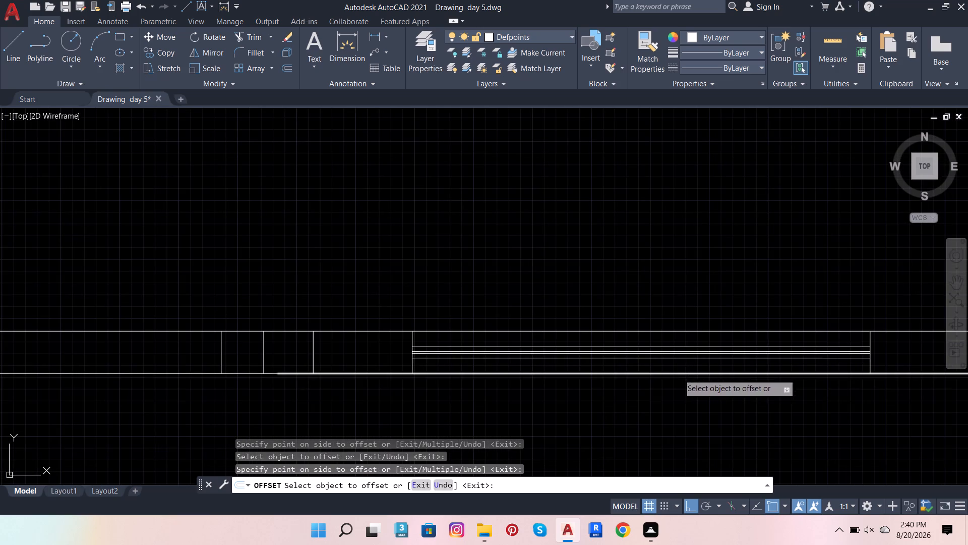
key("Escape")
key("Escape")
key("Escape")
key("Escape")
scroll(679, 374, "up", 2)
scroll(678, 369, "down", 1)
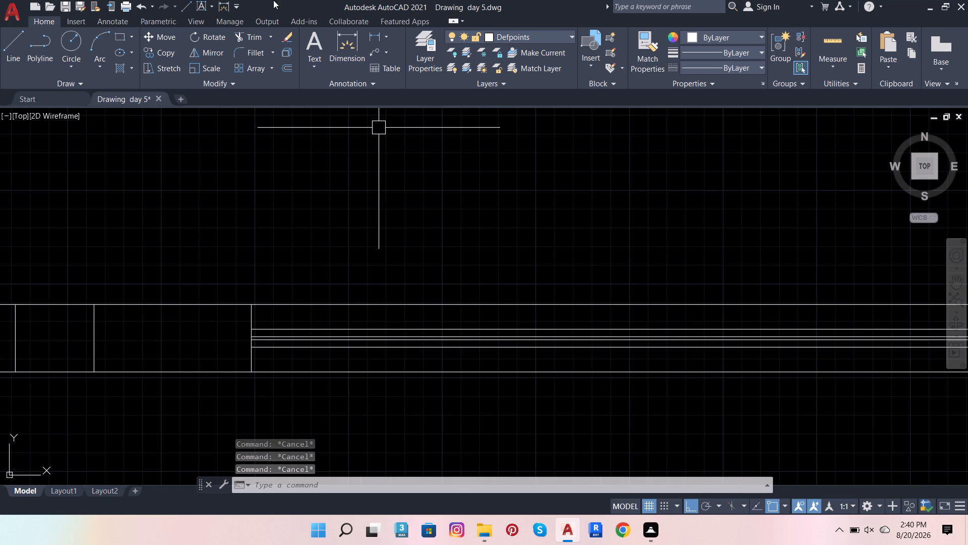
Draw a vertical line from the midpoint of the topmost panel line down to just past the lowest panel line.
left_click(15, 37)
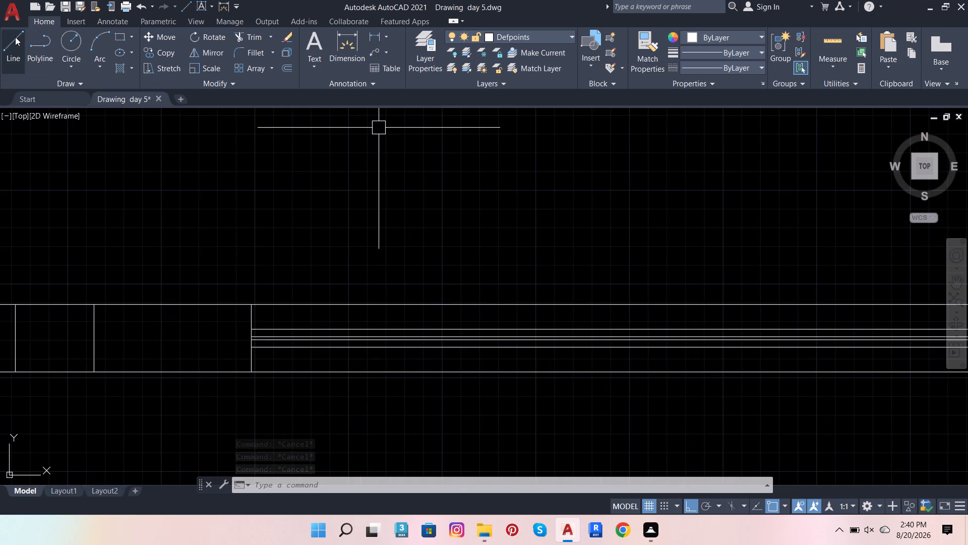
right_click(662, 335, "shift")
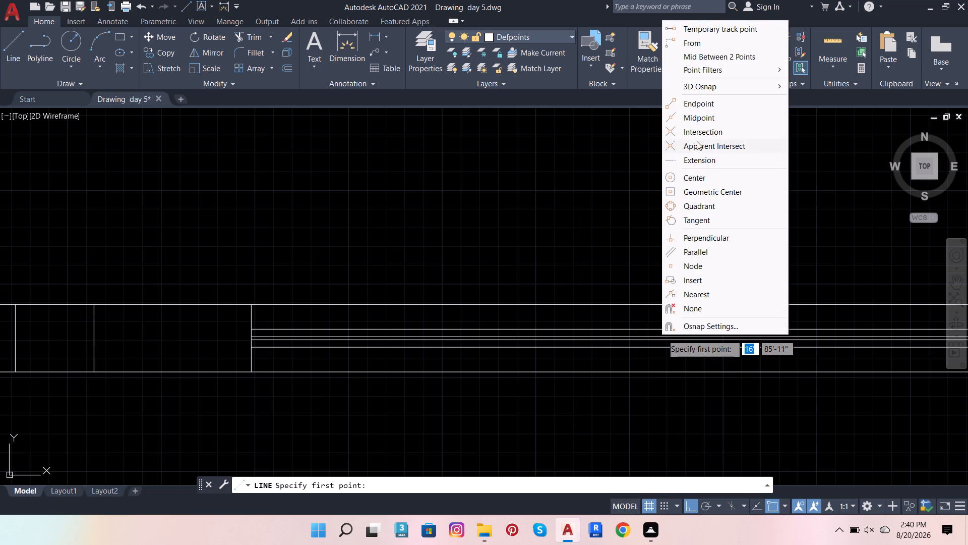
left_click(710, 118)
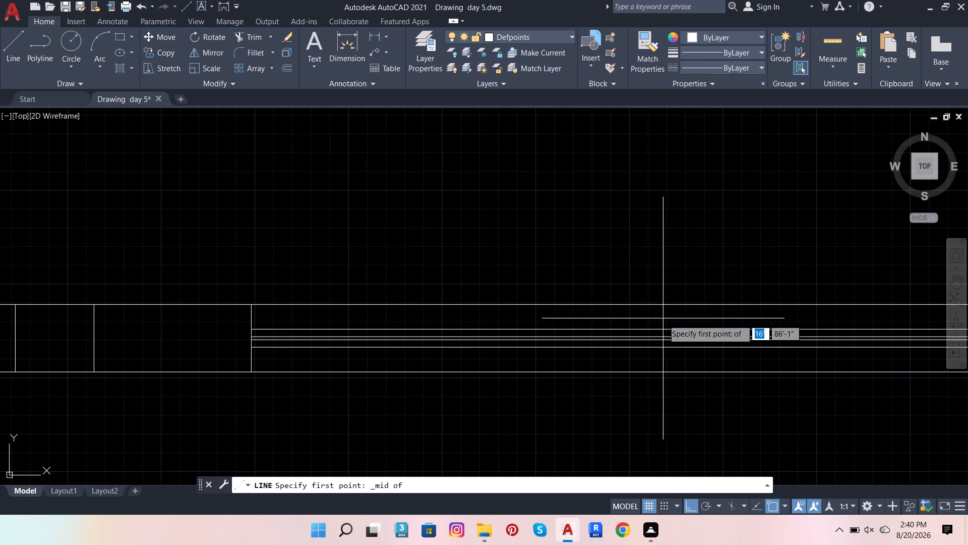
left_click(618, 329)
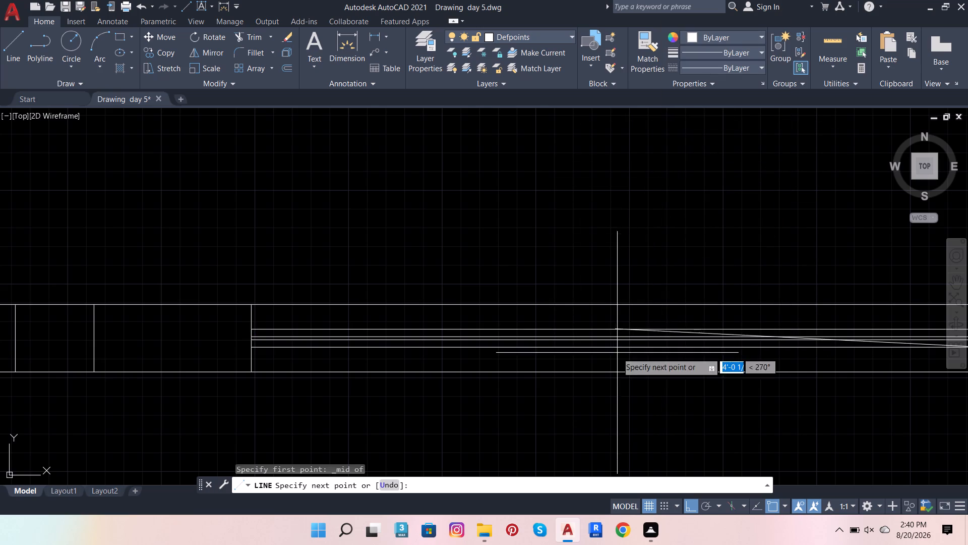
scroll(617, 355, "up", 3)
left_click(615, 355)
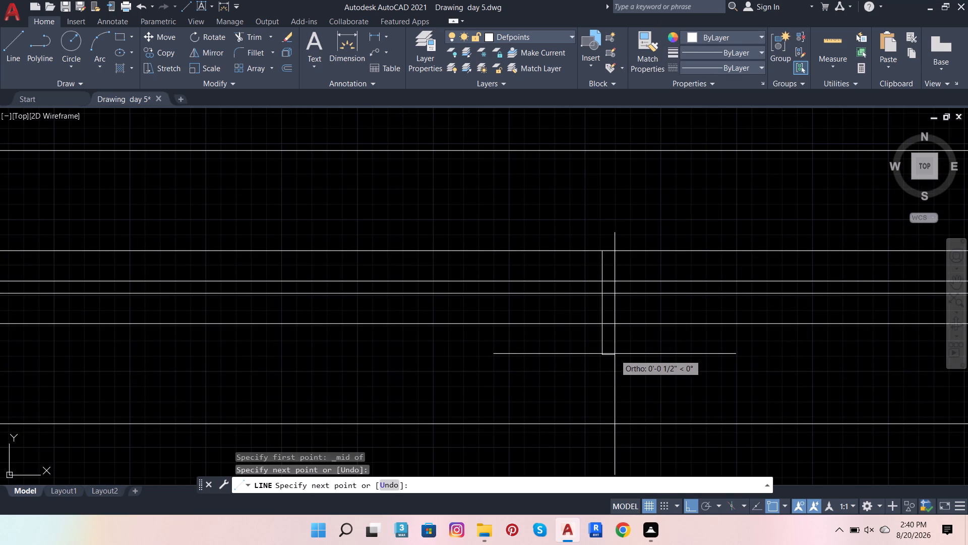
key("Escape")
Offset the vertical line at the panel's middle by 2" to both its left and right sides.
left_click(611, 346)
left_click(601, 349)
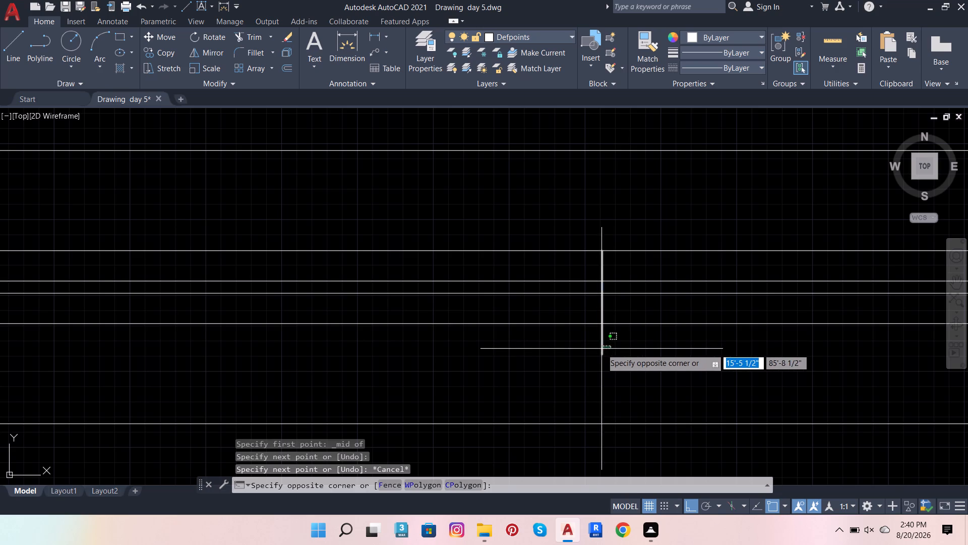
left_click(285, 69)
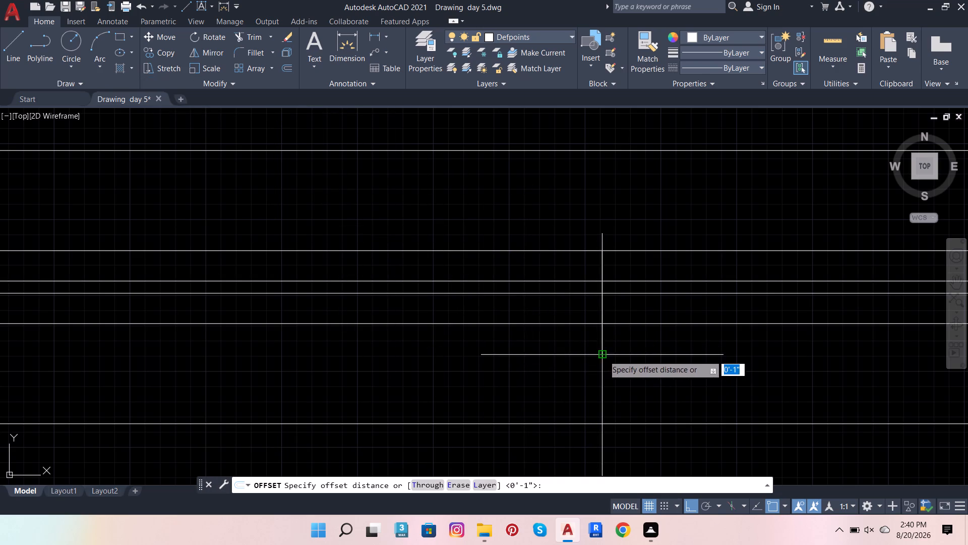
left_click_drag(603, 355, 608, 357)
key("2")
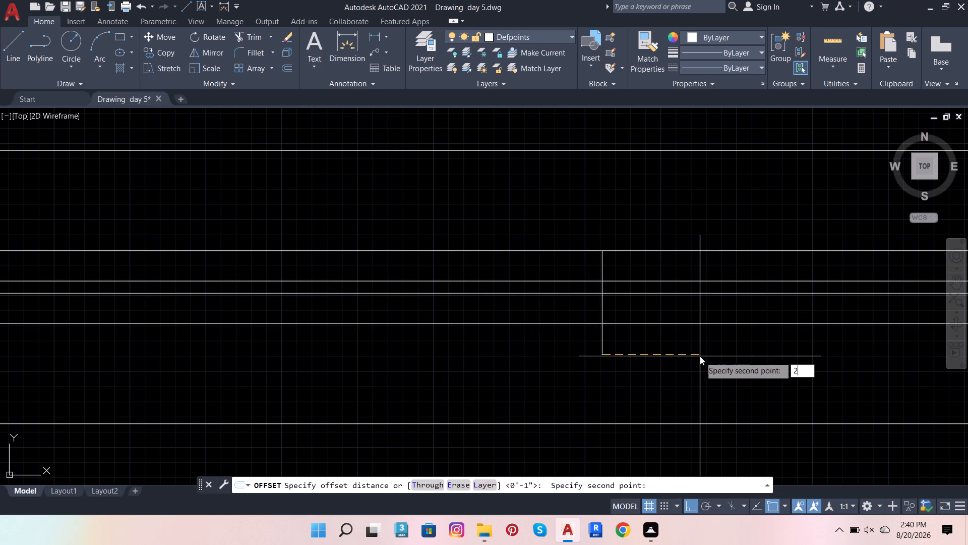
key("Return")
left_click(701, 356)
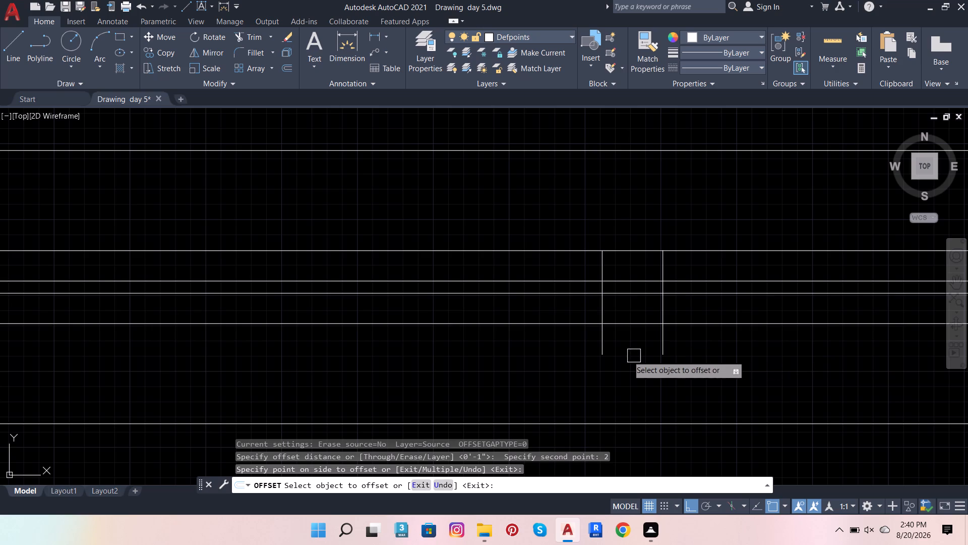
left_click_drag(598, 349, 561, 356)
left_click(482, 358)
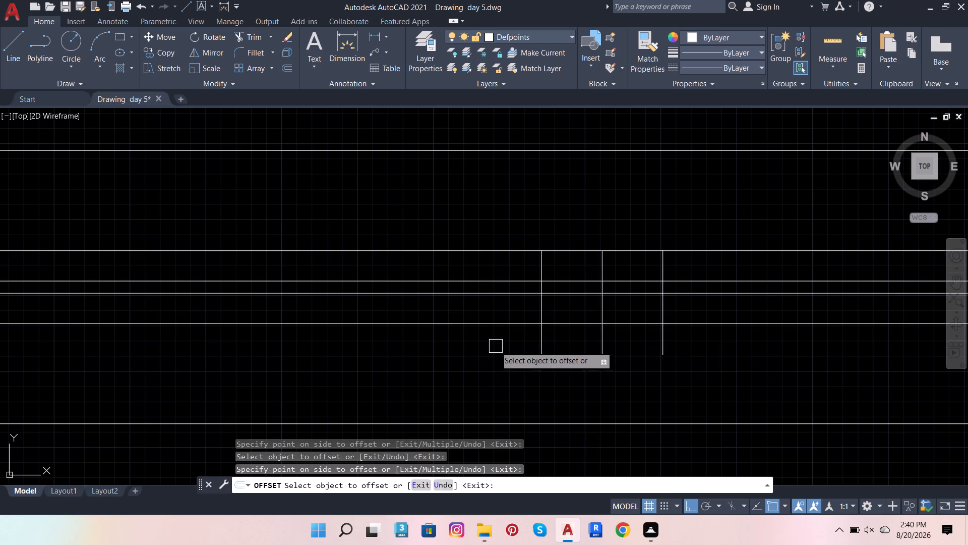
key("Escape")
key("Escape")
key("Escape")
key("Escape")
key("Escape")
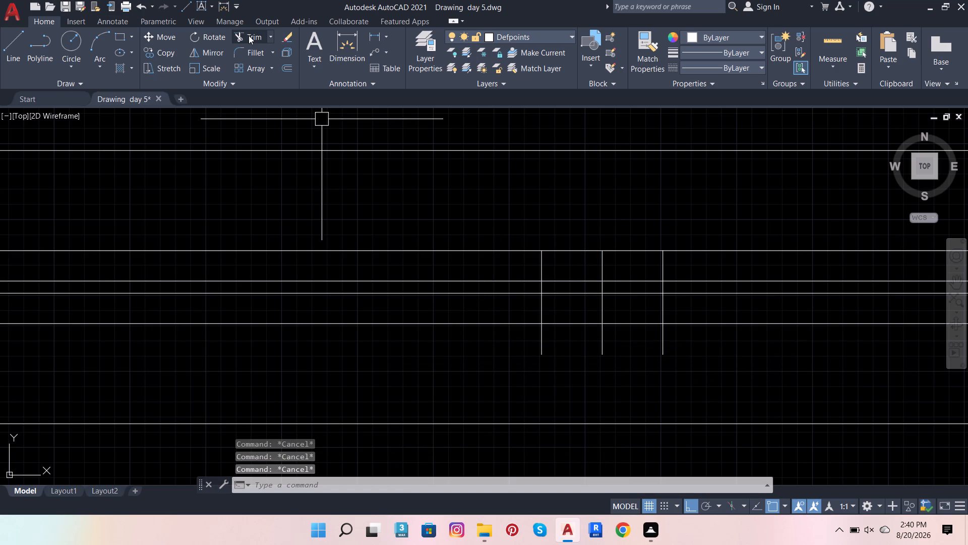
Trim the left offset vertical to span only the upper pair of panel lines and the right one only the lower pair.
left_click(249, 36)
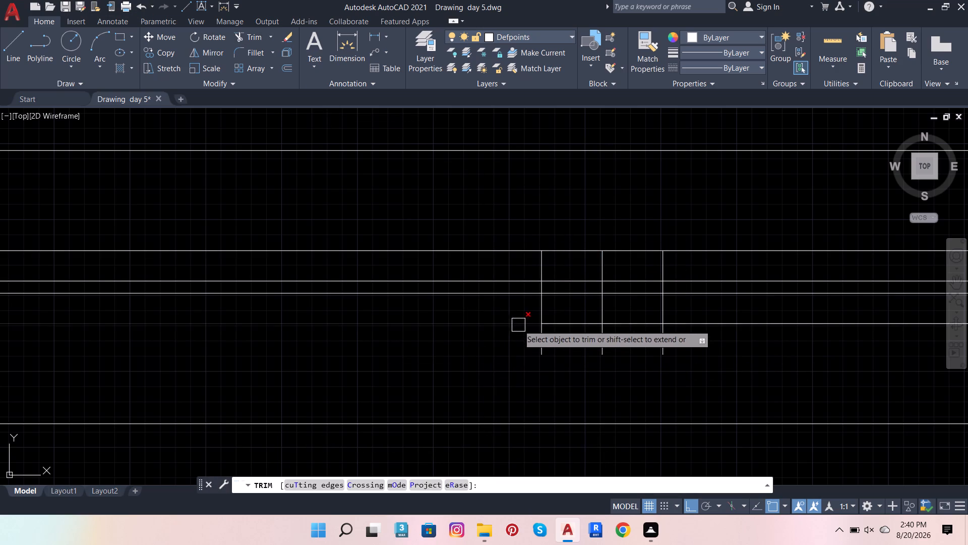
left_click(536, 314)
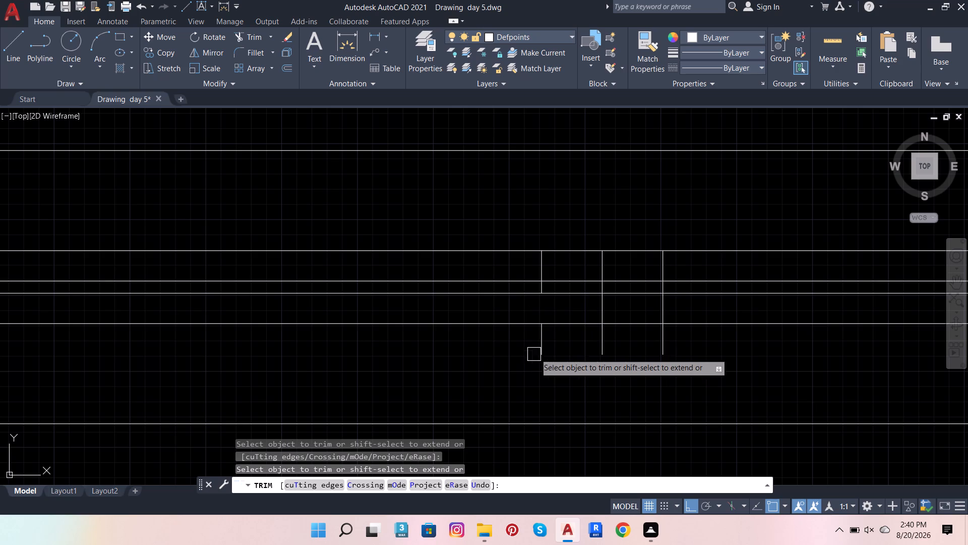
left_click(542, 348)
scroll(546, 297, "up", 3)
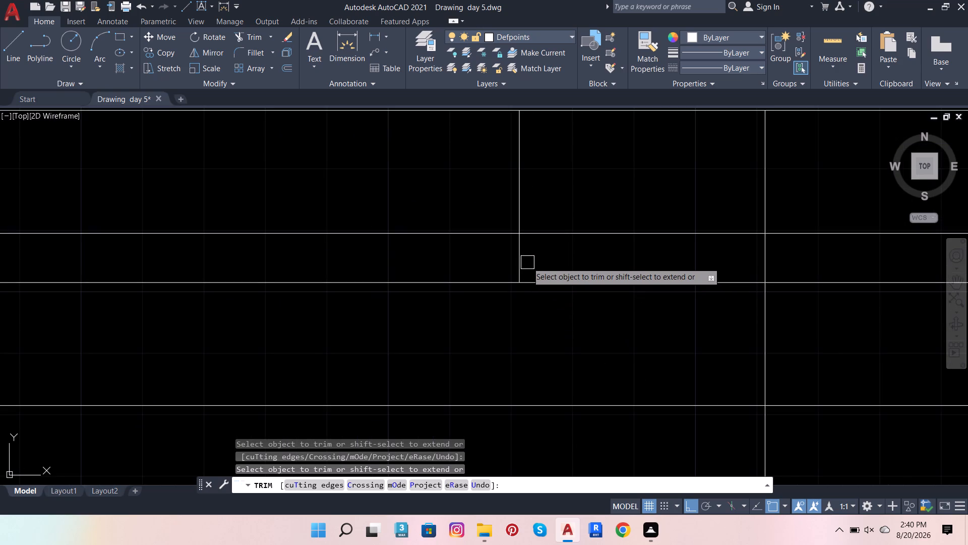
left_click(521, 262)
scroll(658, 273, "down", 1)
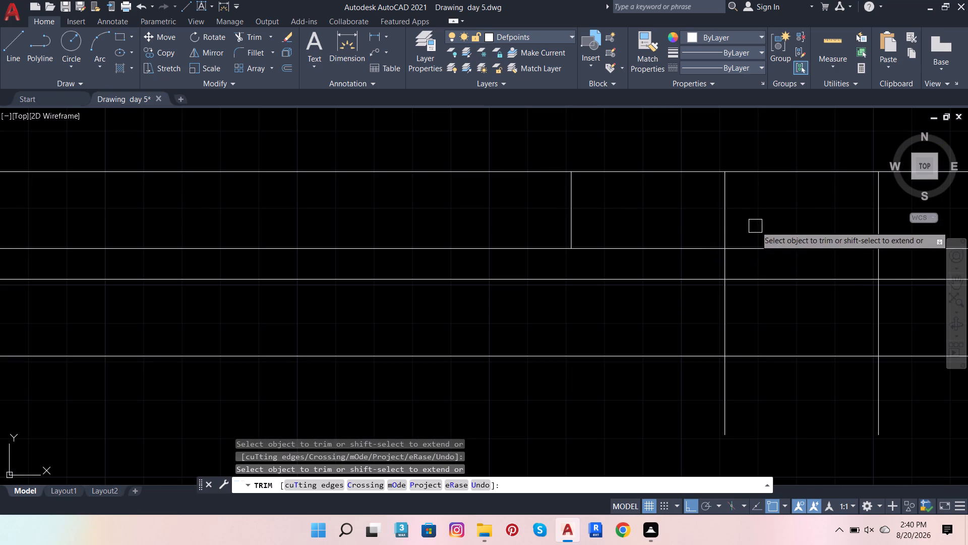
left_click(880, 229)
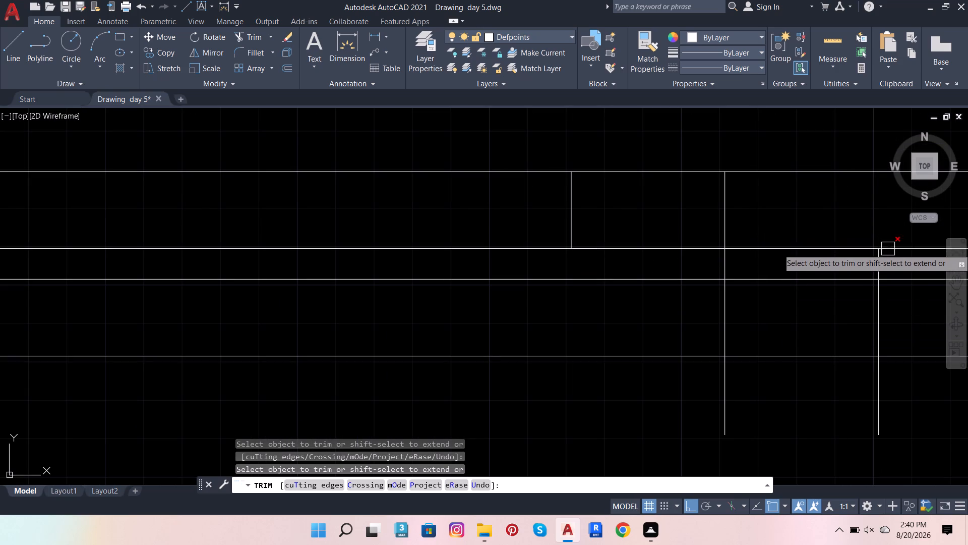
left_click(884, 265)
left_click(890, 392)
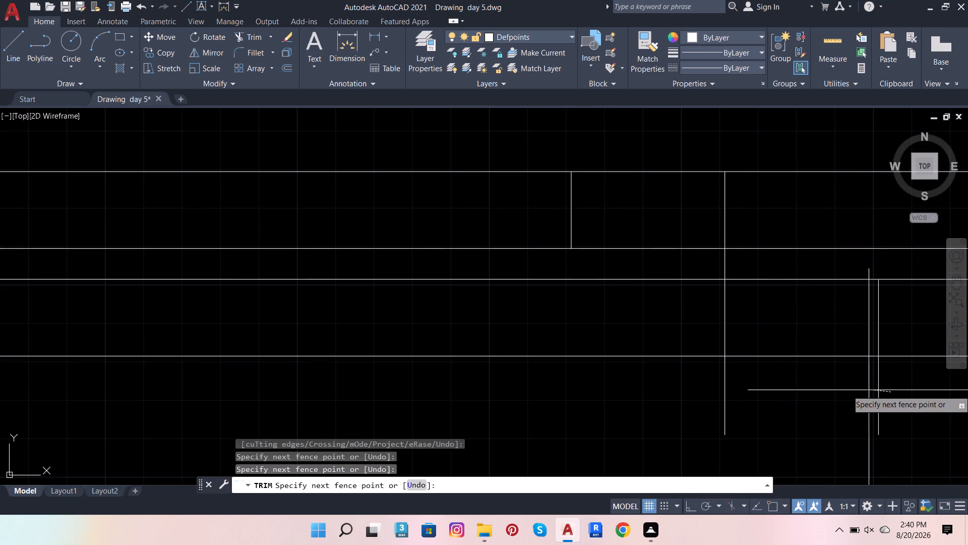
left_click(842, 390)
key("Escape")
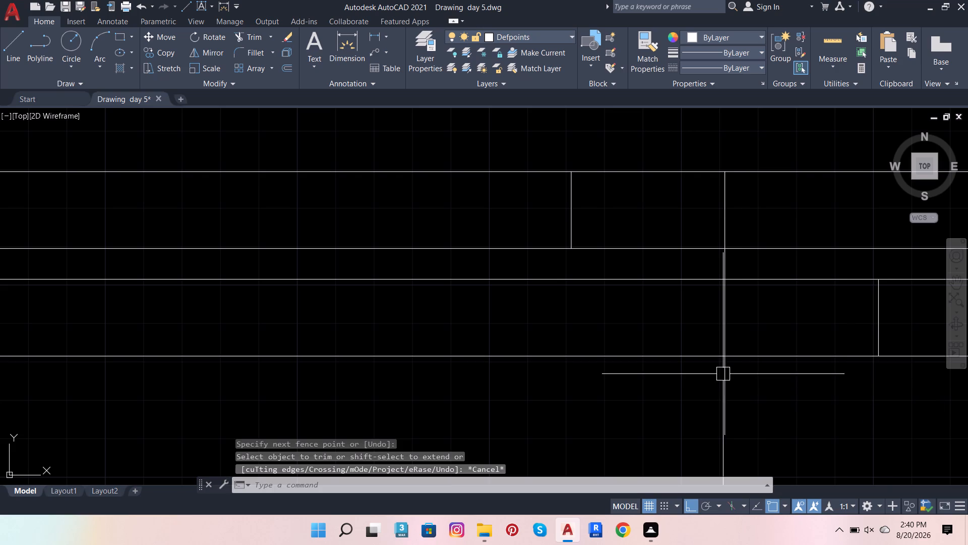
Delete the original vertical line midway between the two trimmed short lines.
left_click(723, 388)
key("Delete")
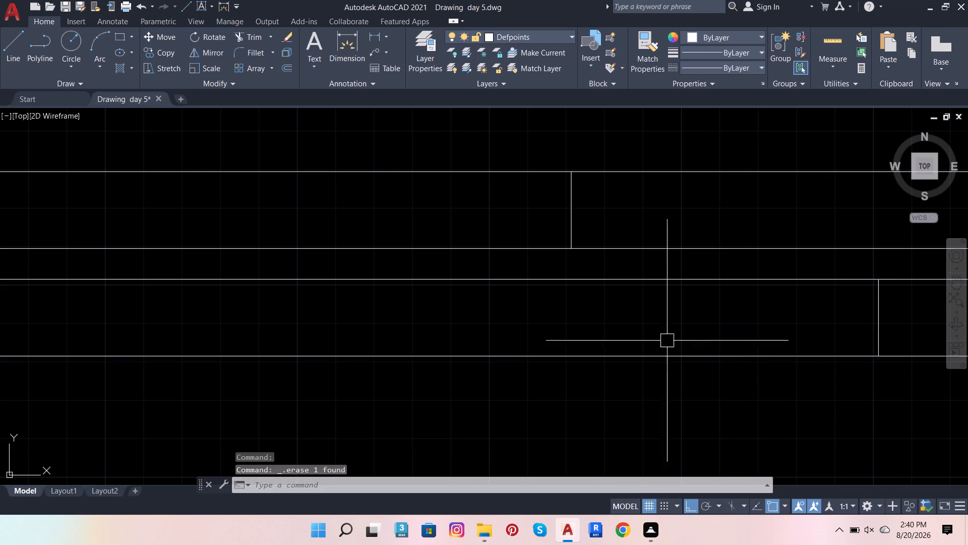
Trim the upper pair of lines left of its short end line and the lower pair right of its end line, leaving two overlapping panels.
scroll(605, 348, "down", 2)
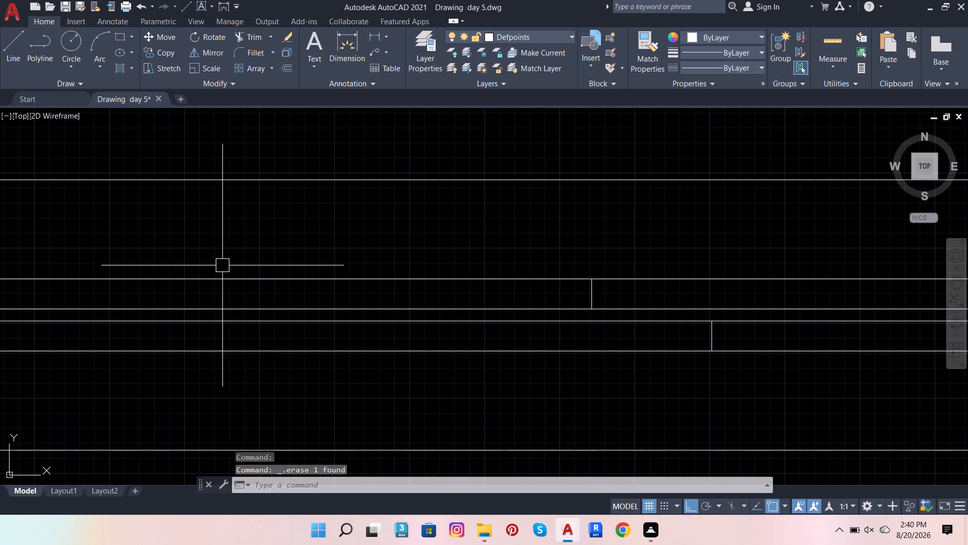
left_click(253, 33)
left_click(394, 278)
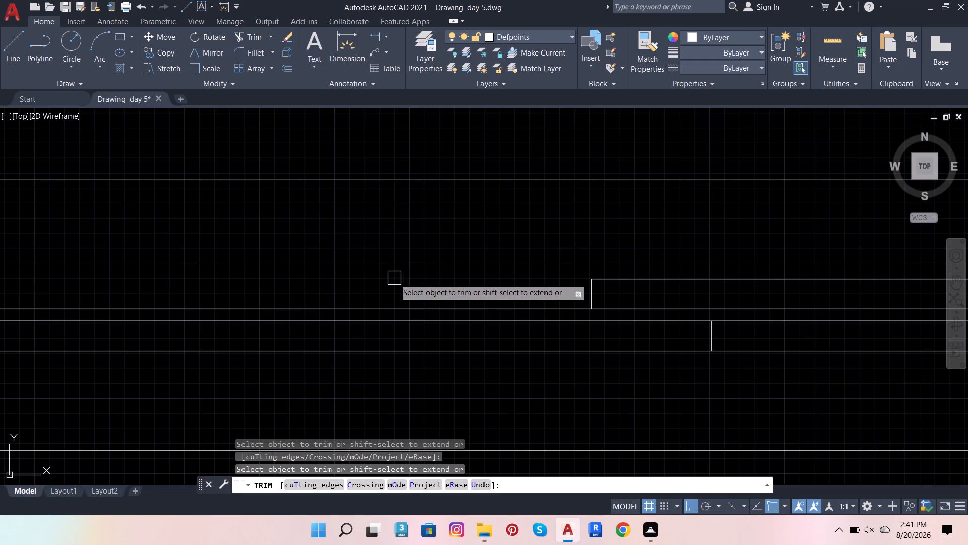
left_click(452, 306)
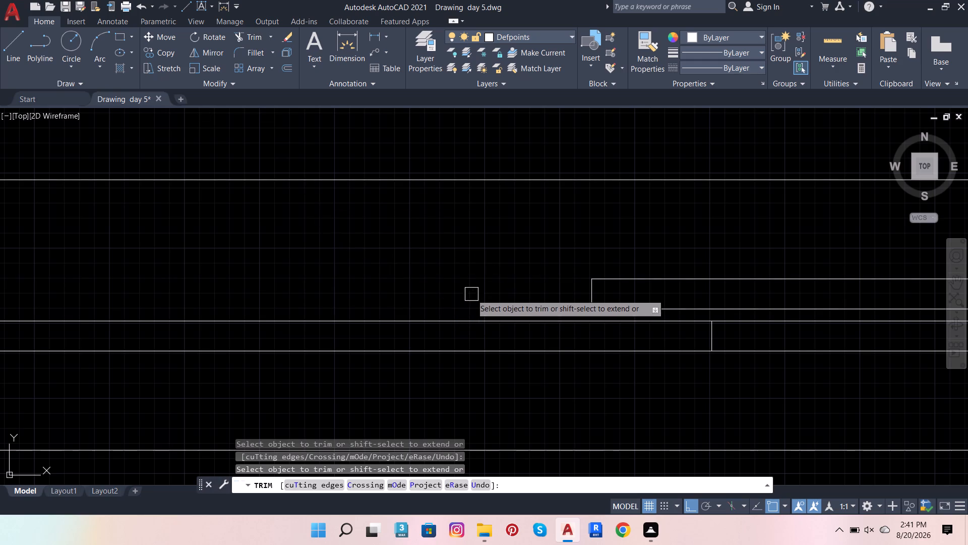
left_click(816, 325)
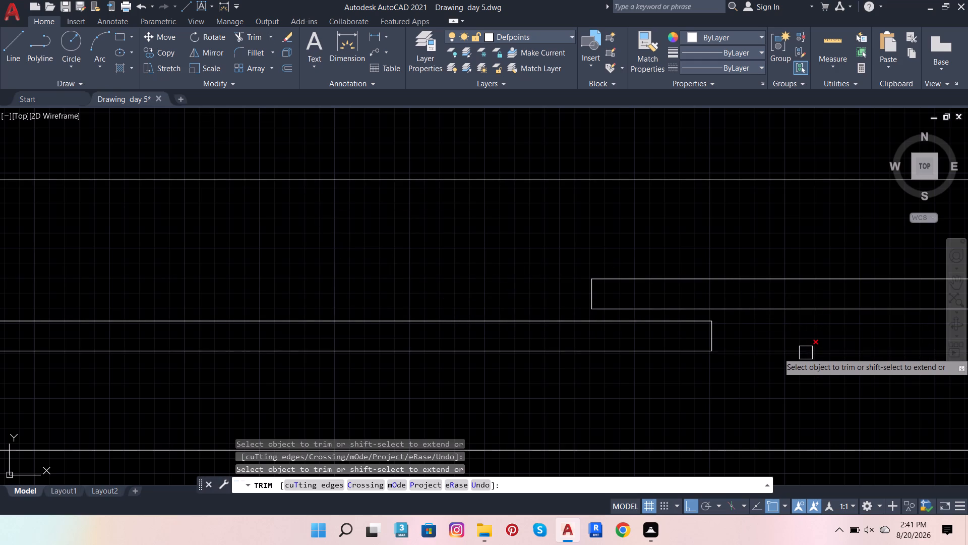
left_click(806, 353)
scroll(367, 274, "down", 3)
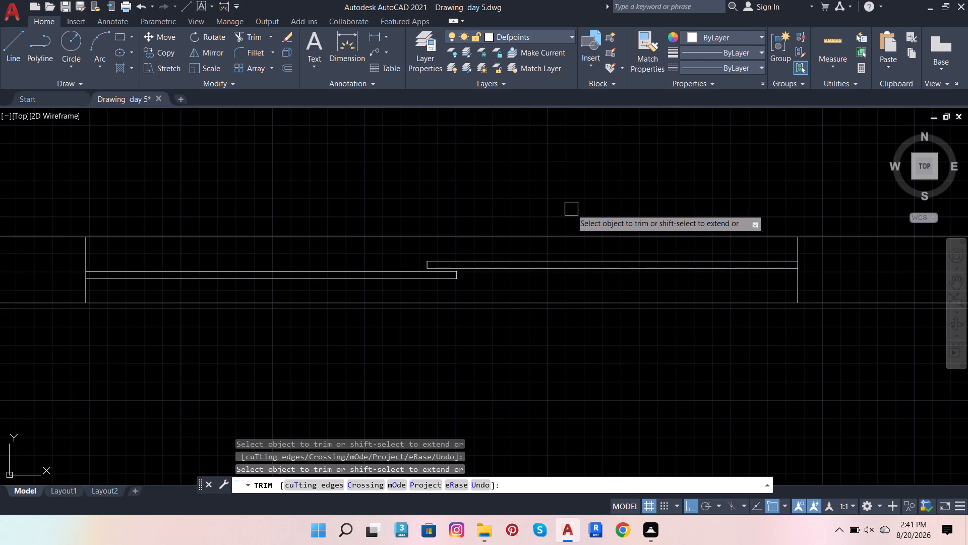
key("Escape")
key("Escape")
key("Escape")
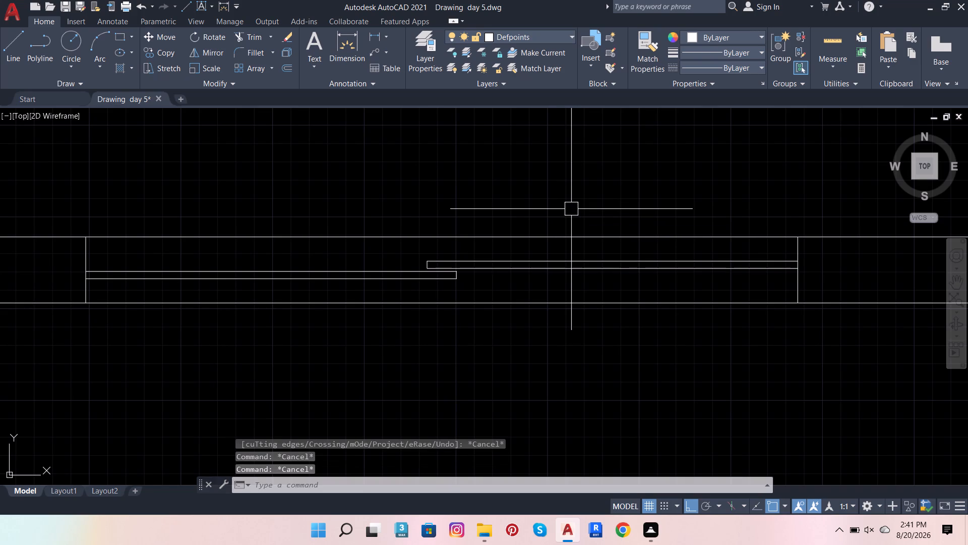
key("Escape")
key("Escape")
key("Escape")
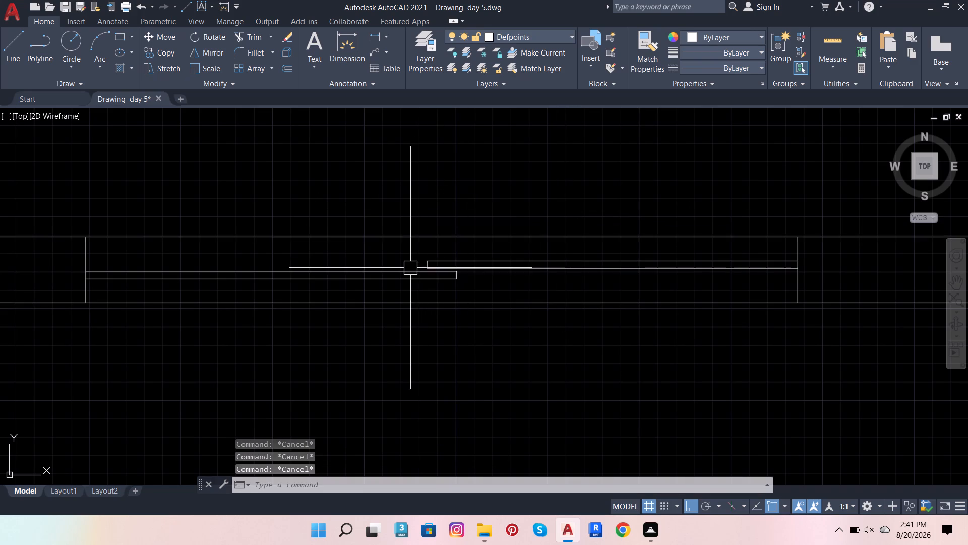
scroll(407, 286, "down", 5)
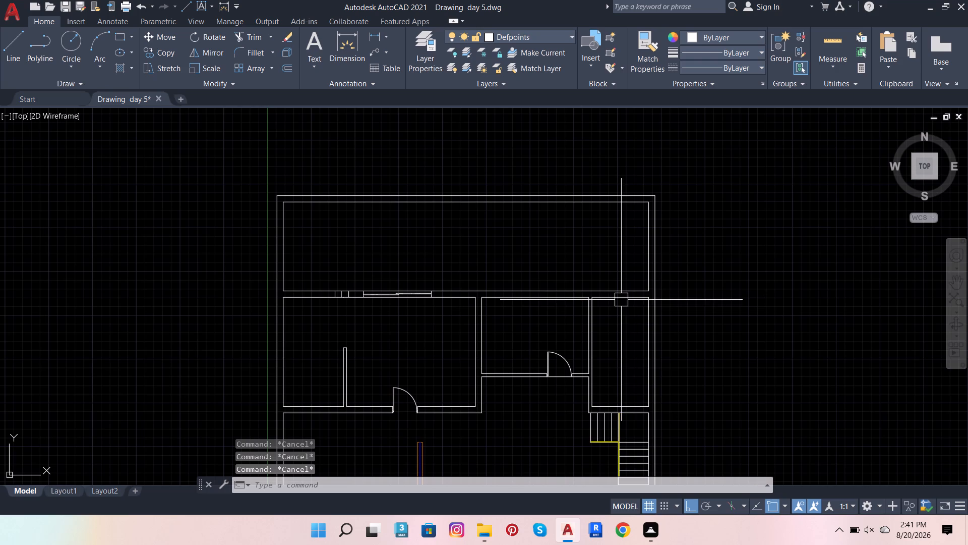
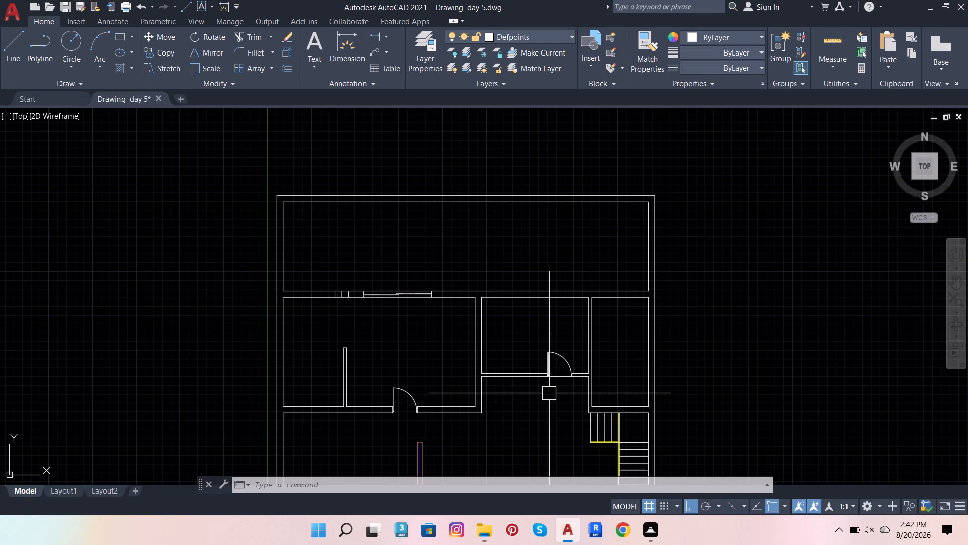
Trim both wall lines between the two short vertical lines nearest the sliding panels, including the leftover stub on the lower line.
scroll(551, 396, "up", 1)
scroll(102, 238, "up", 2)
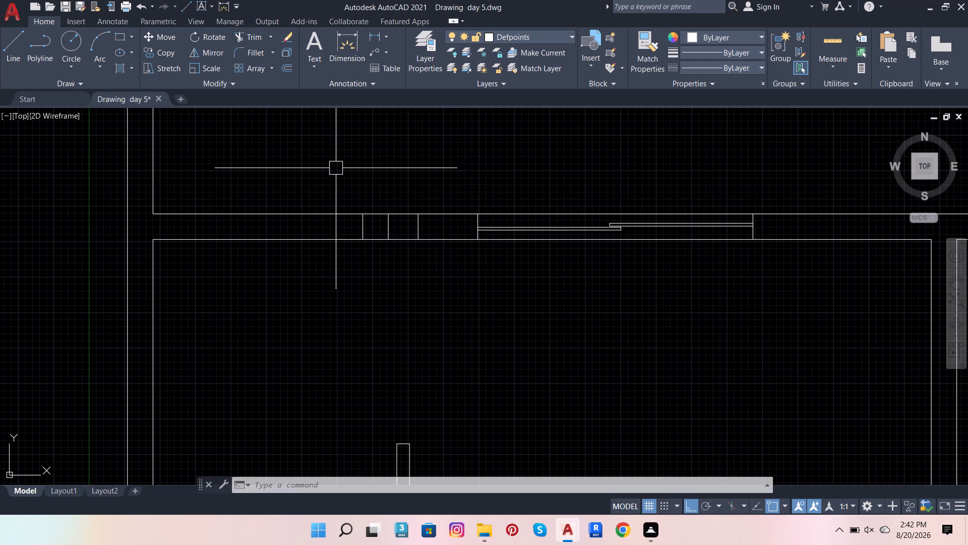
scroll(429, 212, "up", 2)
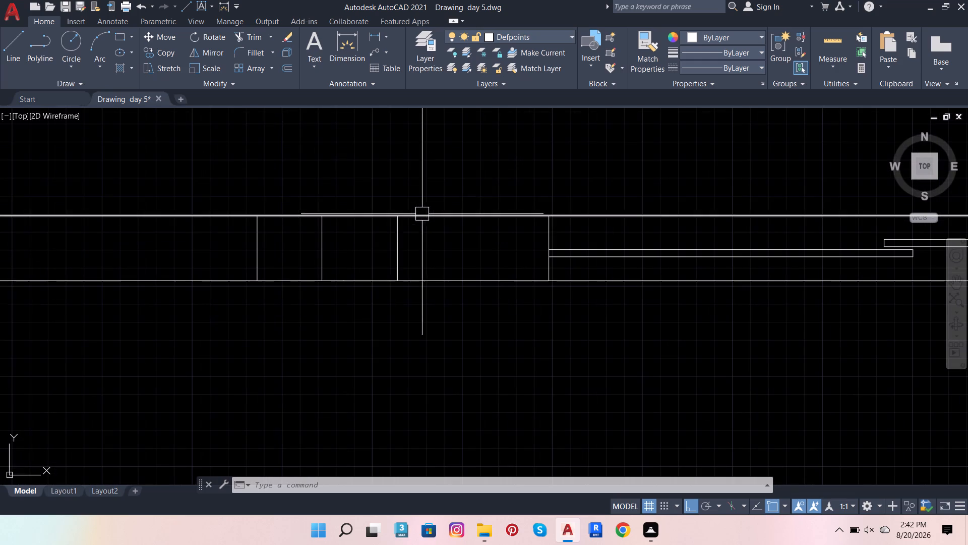
left_click(235, 36)
left_click(360, 218)
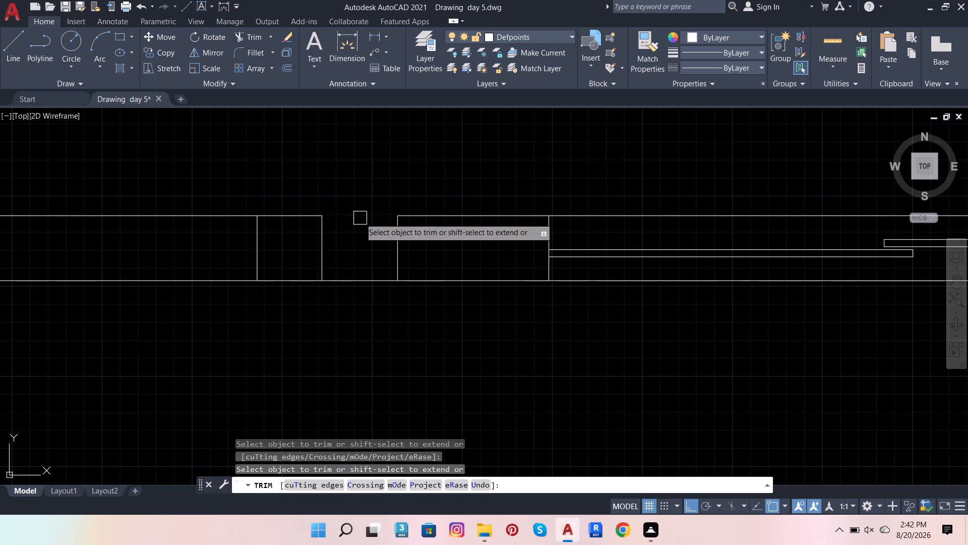
left_click(355, 281)
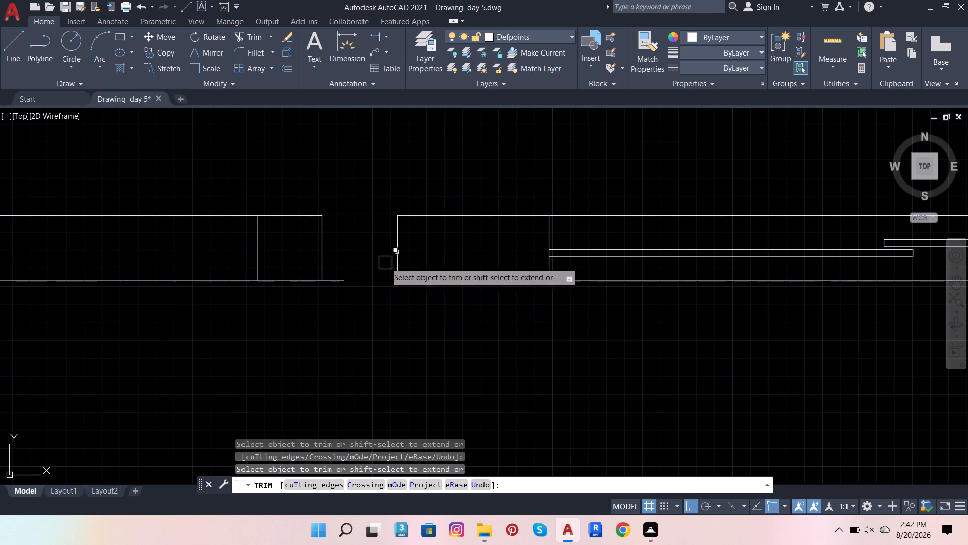
left_click(344, 280)
key("Escape")
key("Escape")
key("Escape")
key("Escape")
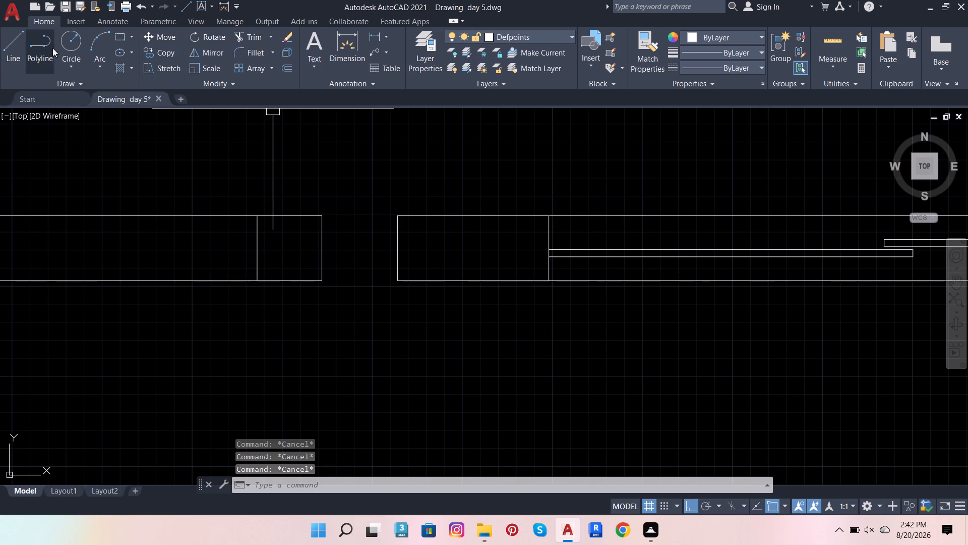
Draw two horizontal lines, each about 10 1/2" long, across the top and bottom of the trimmed gap to close a rectangle.
left_click(8, 46)
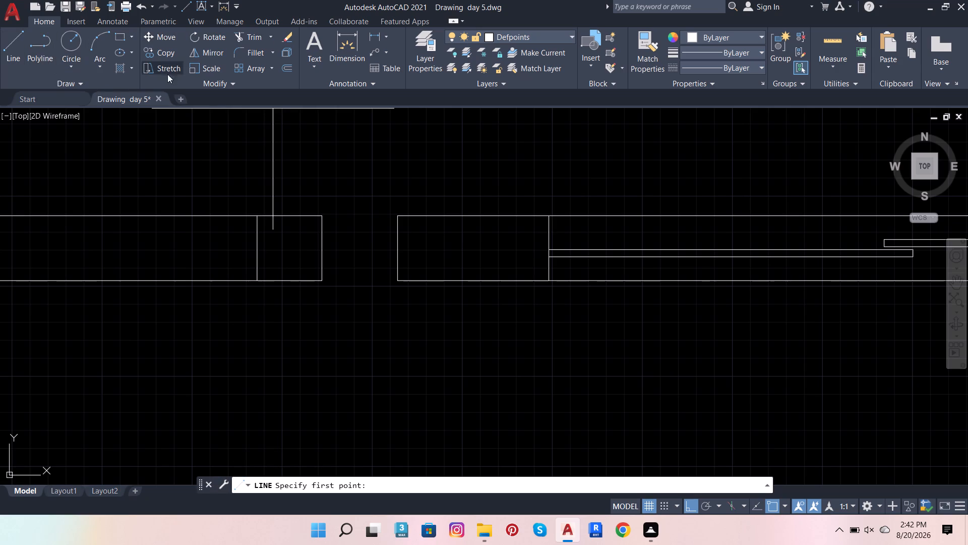
left_click(319, 216)
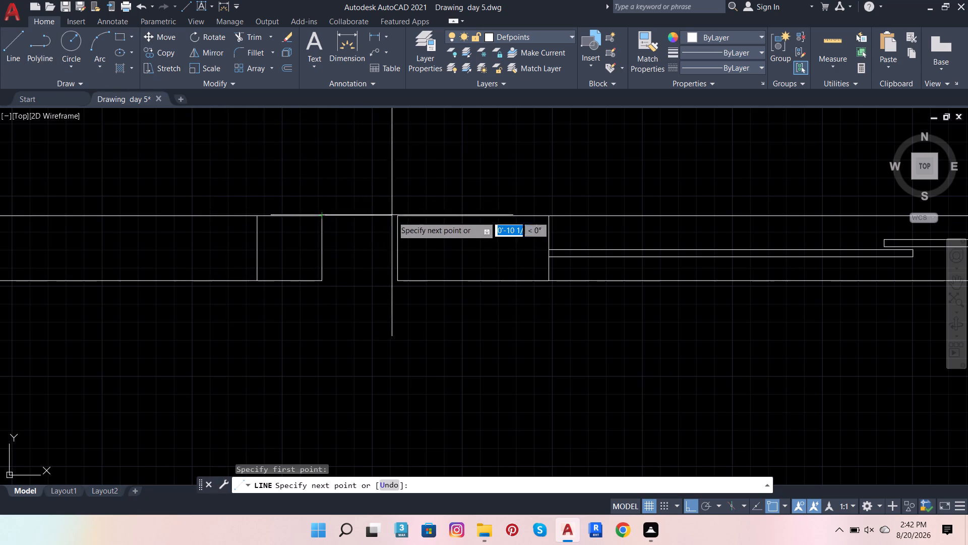
left_click(398, 216)
key("space")
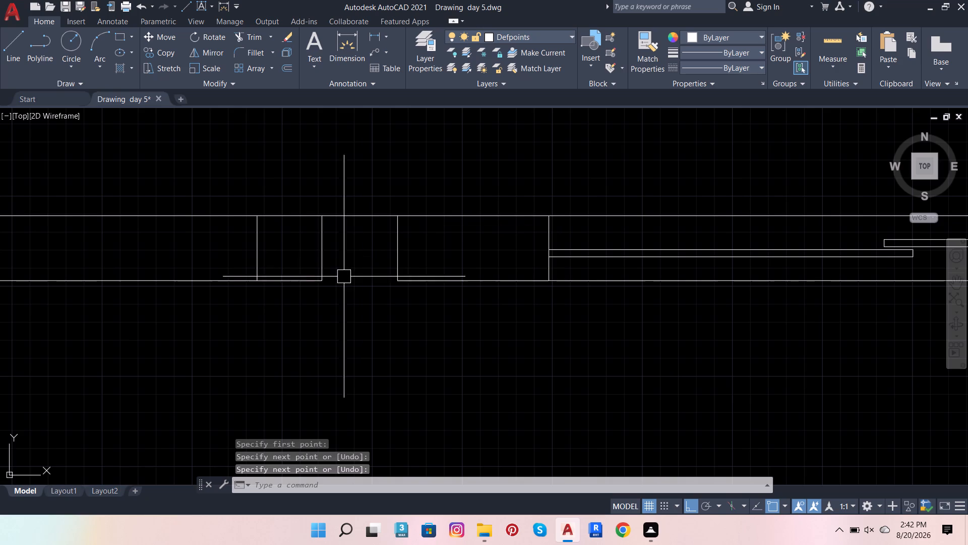
key("space")
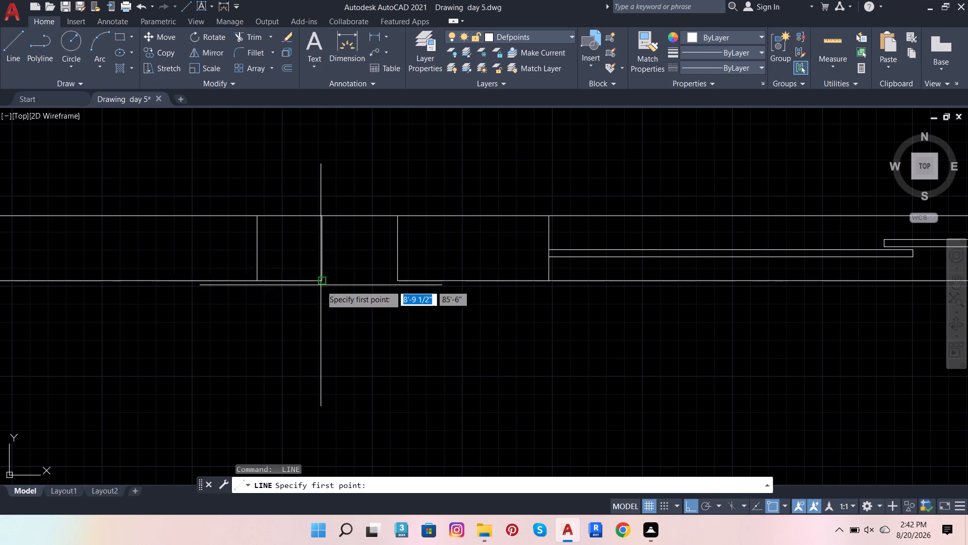
left_click(321, 283)
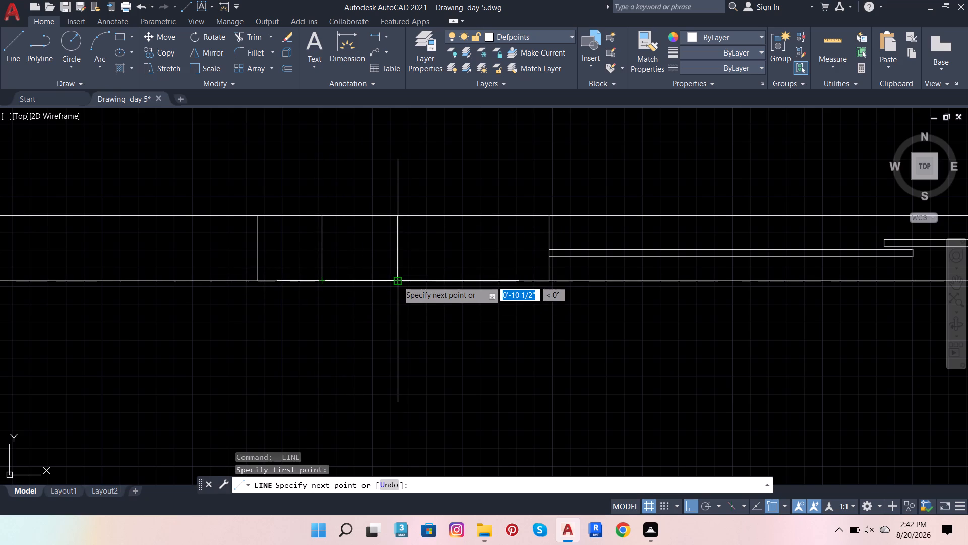
left_click(397, 280)
key("space")
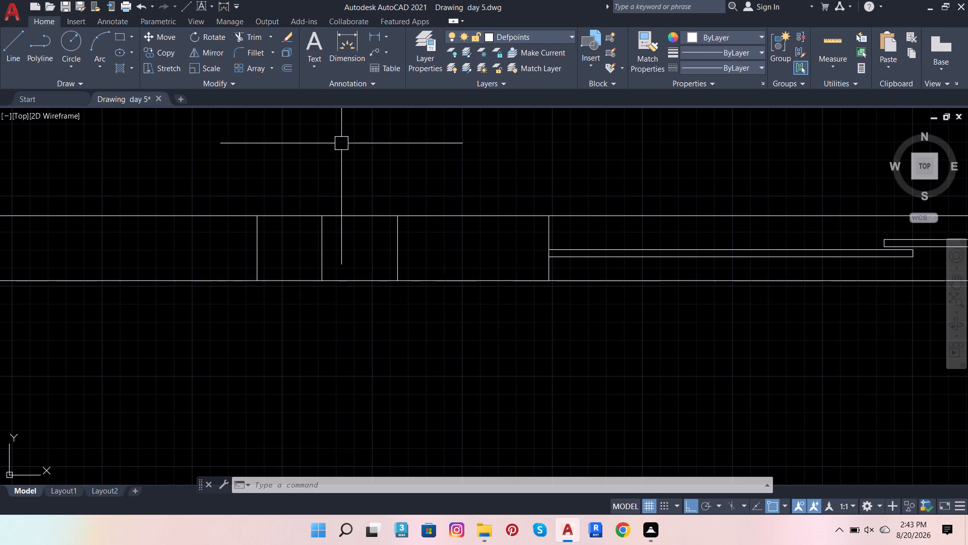
Fill the closed rectangle in the wall with a SOLID hatch in color 169,83,160.
left_click(307, 188)
left_click(416, 315)
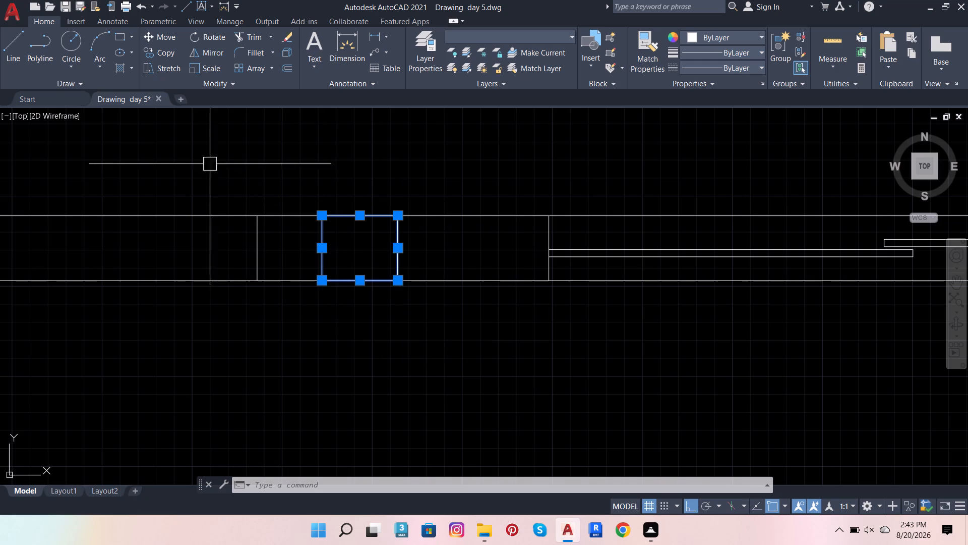
left_click(123, 70)
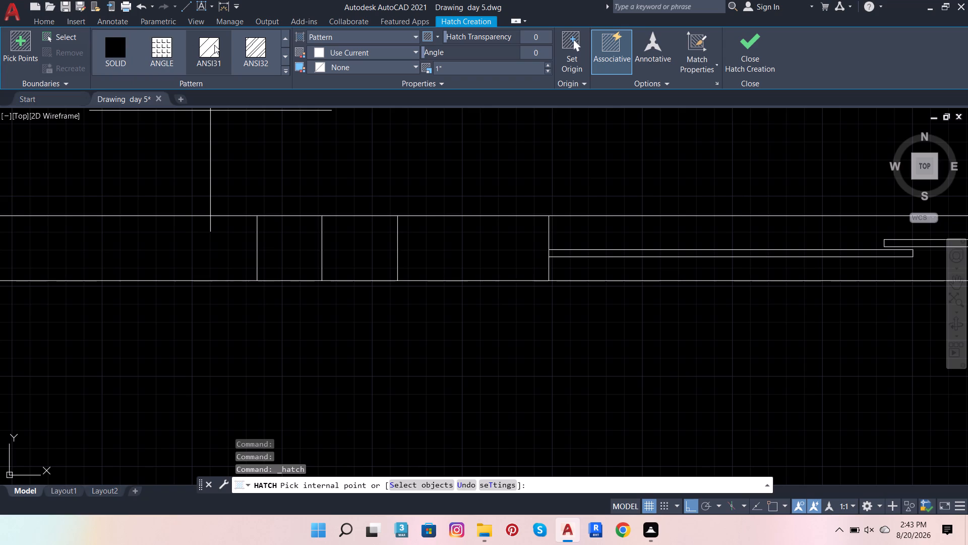
left_click(118, 59)
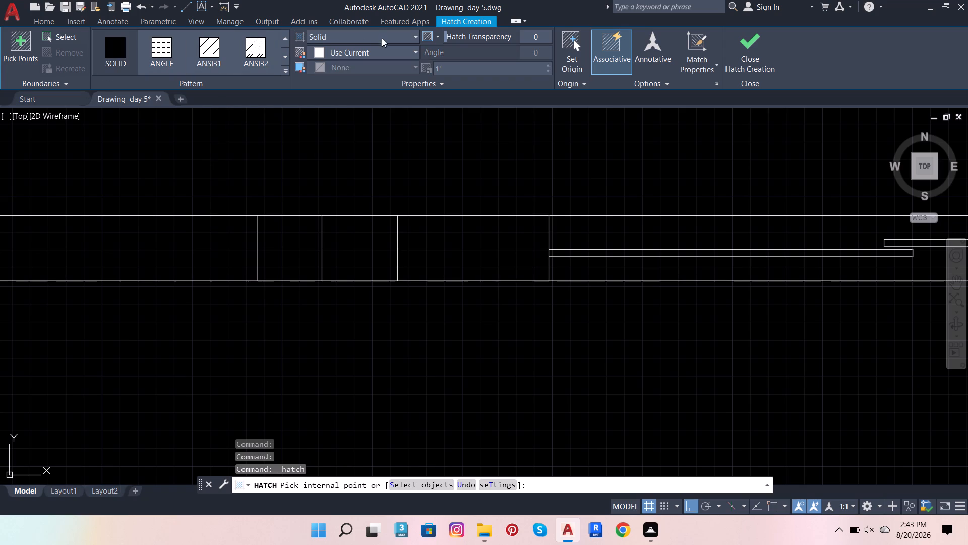
left_click(382, 47)
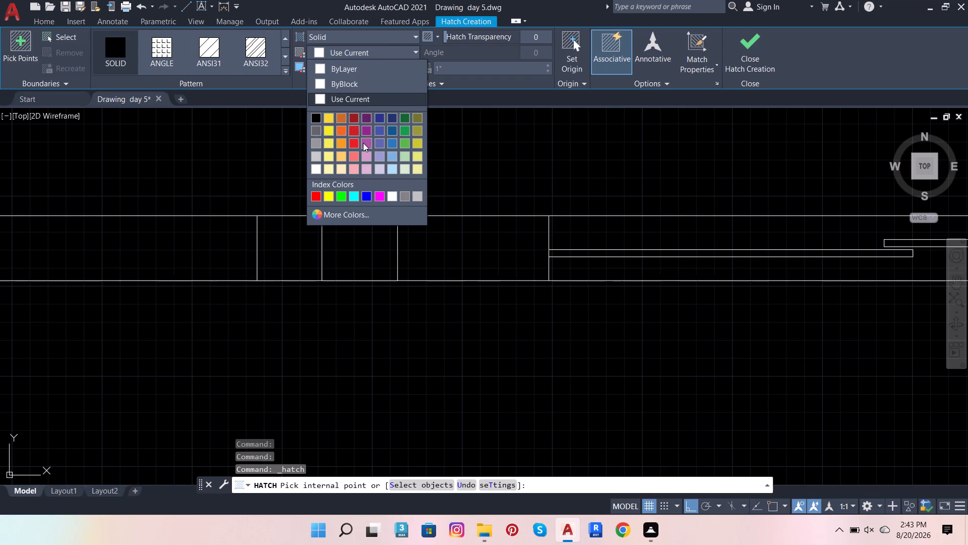
left_click(363, 143)
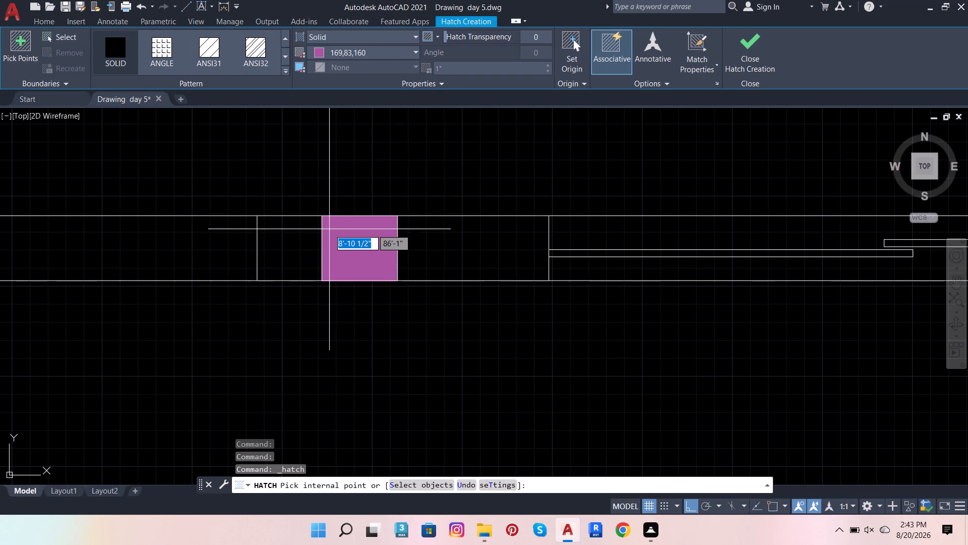
left_click(329, 229)
key("Escape")
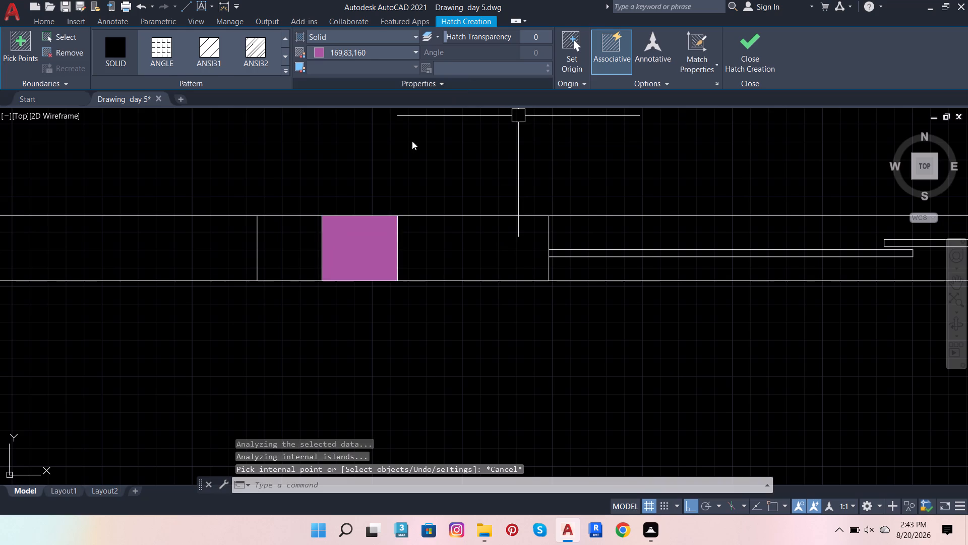
Change the color of the rectangle's solid hatch to Magenta.
double_click(371, 234)
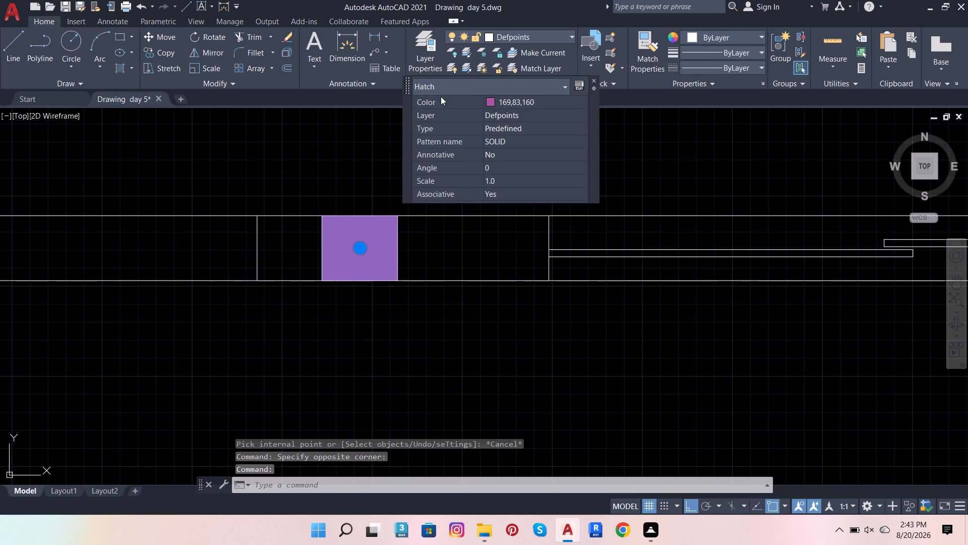
left_click(498, 101)
left_click(527, 100)
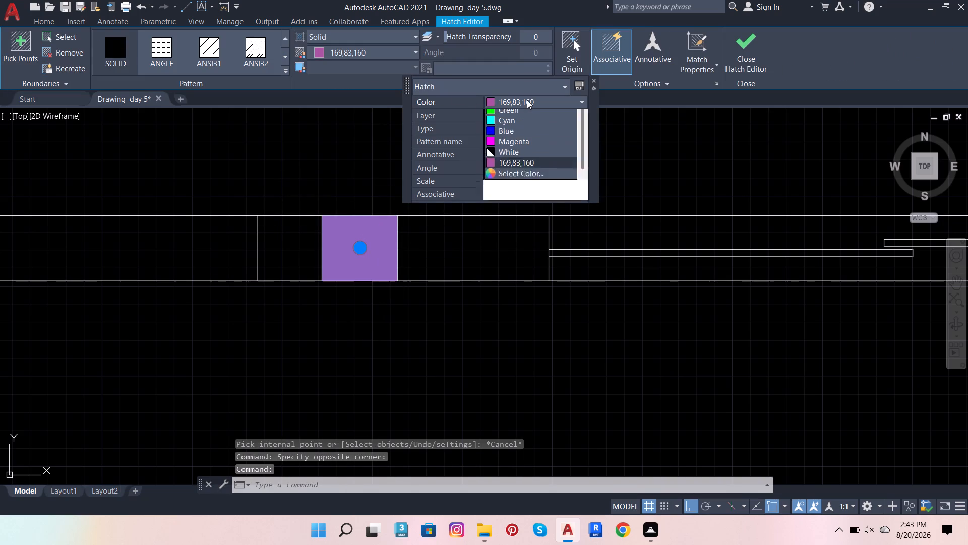
left_click(493, 175)
key("Escape")
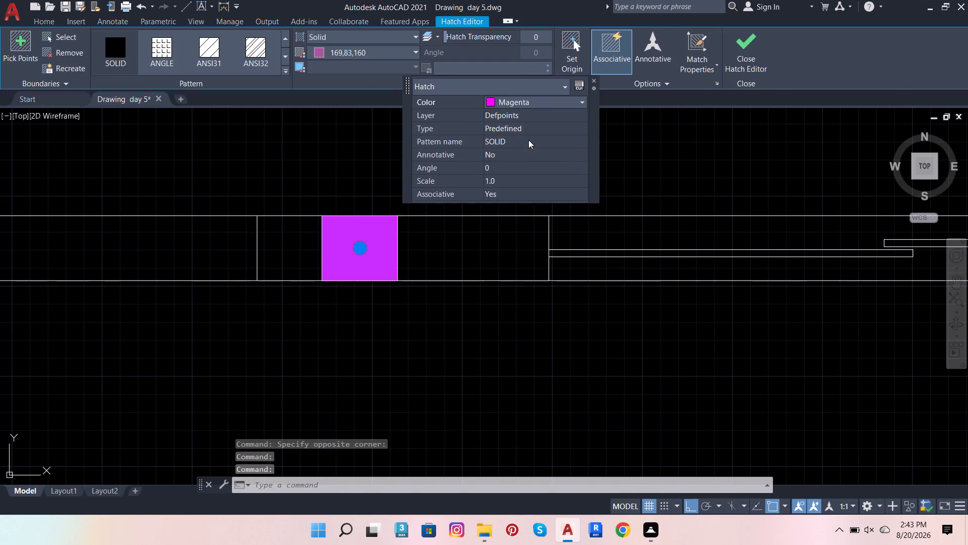
left_click(701, 199)
key("Escape")
key("Escape")
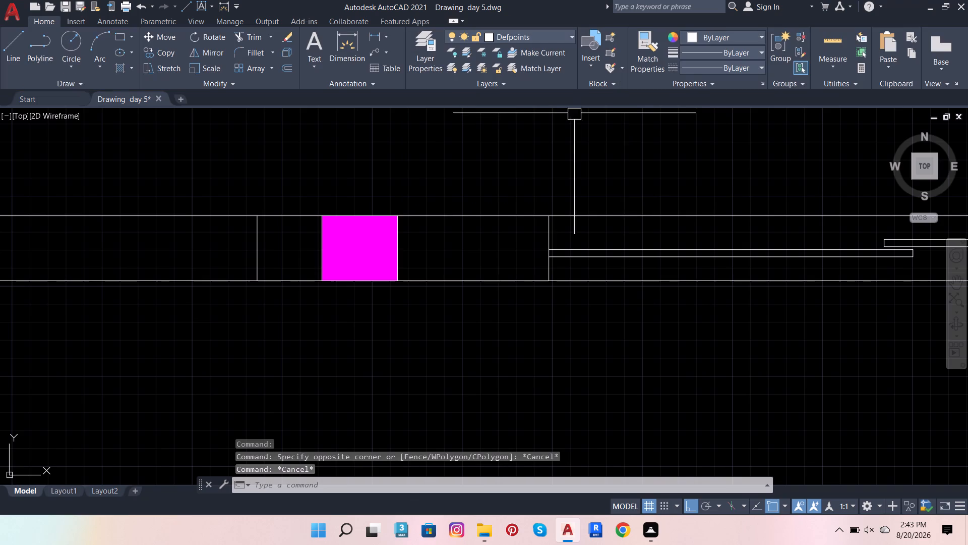
key("Escape")
Convert the hatched rectangle and its four boundary lines into a block named khll.
scroll(432, 215, "down", 5)
scroll(442, 208, "up", 2)
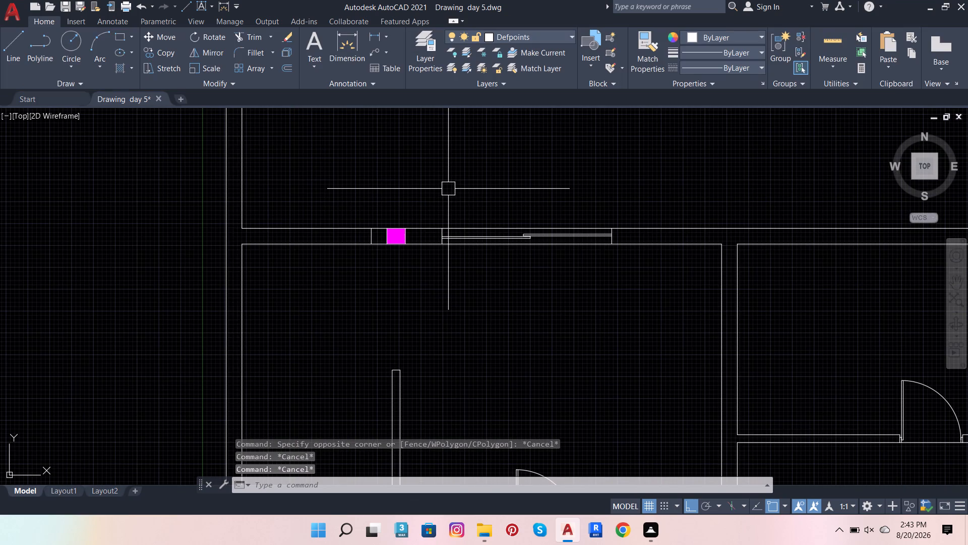
left_click(376, 205)
left_click(415, 265)
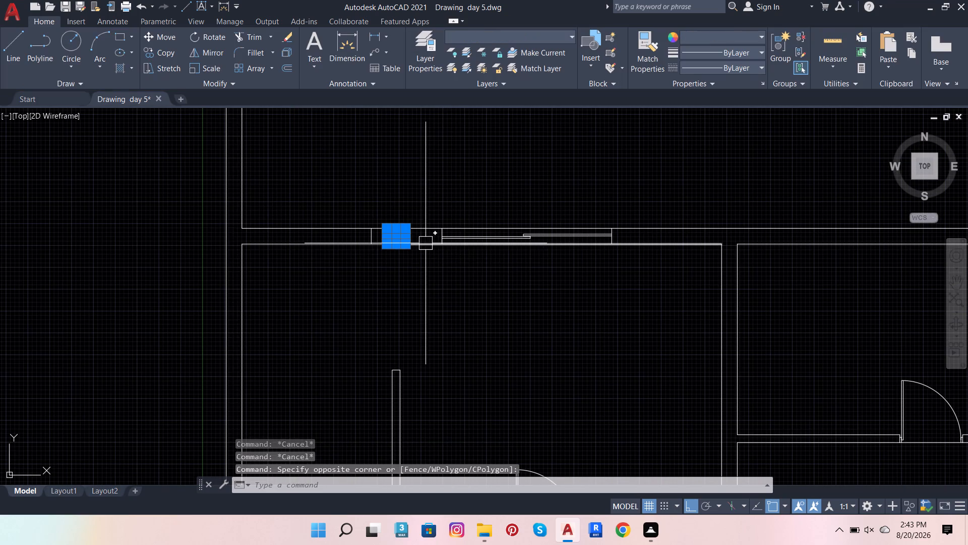
scroll(426, 243, "up", 4)
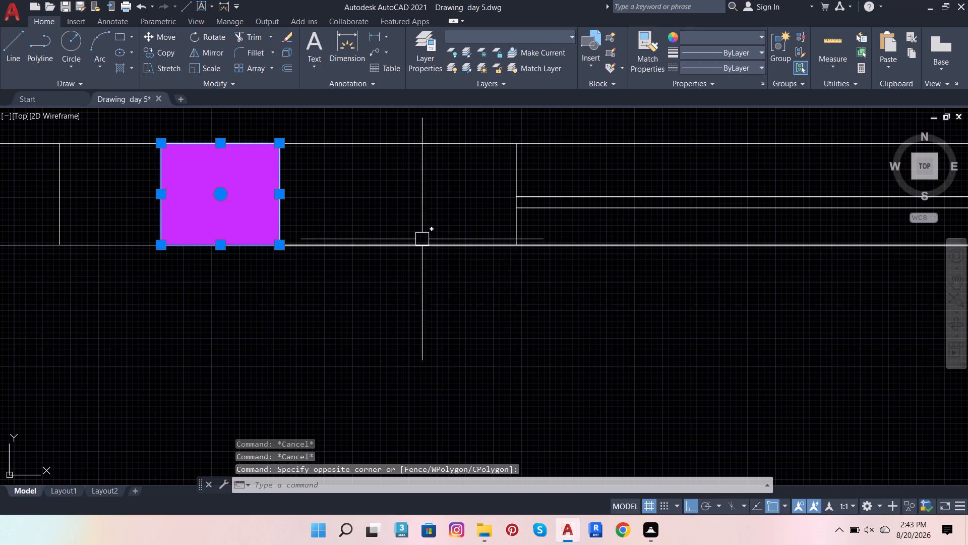
key("b")
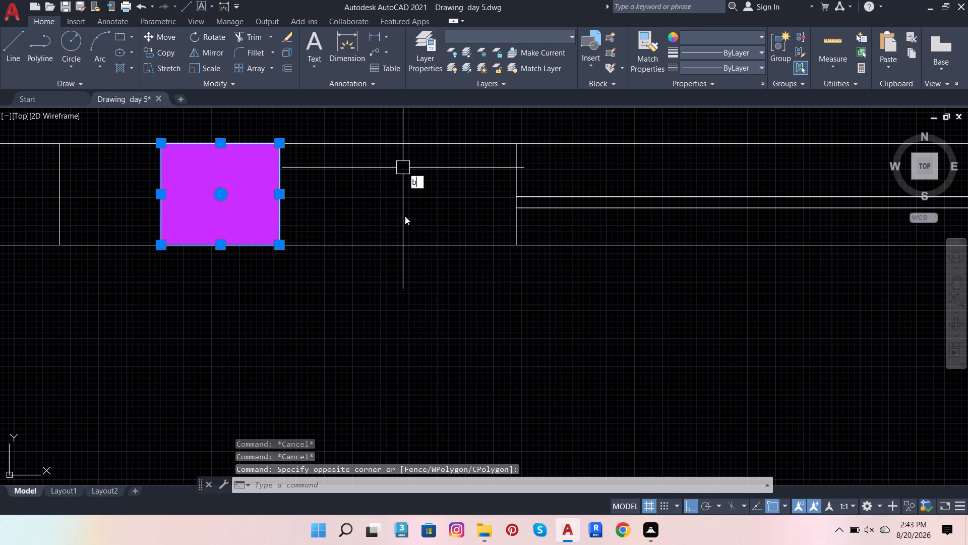
left_click(446, 197)
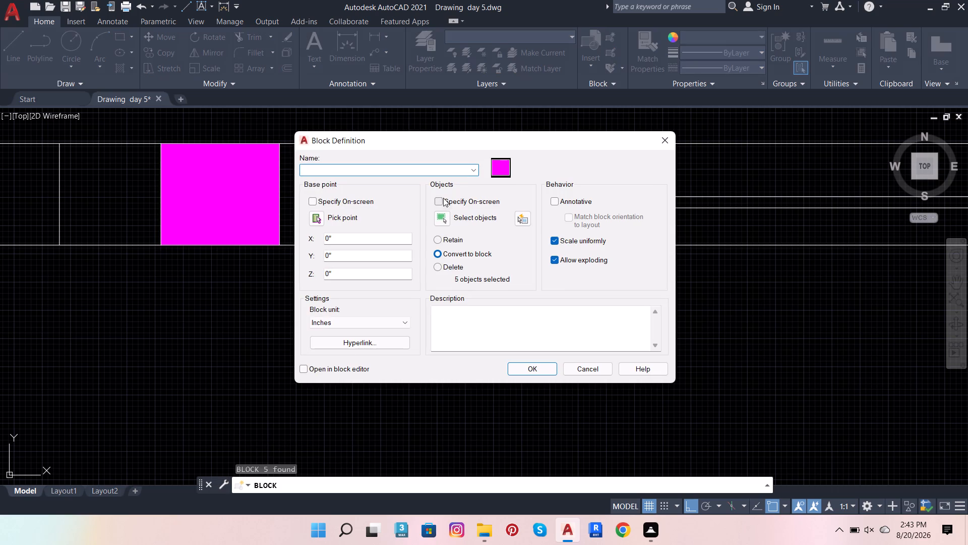
type("kh")
key("l")
key("l")
key("Return")
Offset the outer line of the floor plan's left exterior wall inward by 4.5" at the upper-left corner of the plan.
scroll(387, 198, "down", 4)
scroll(384, 250, "down", 4)
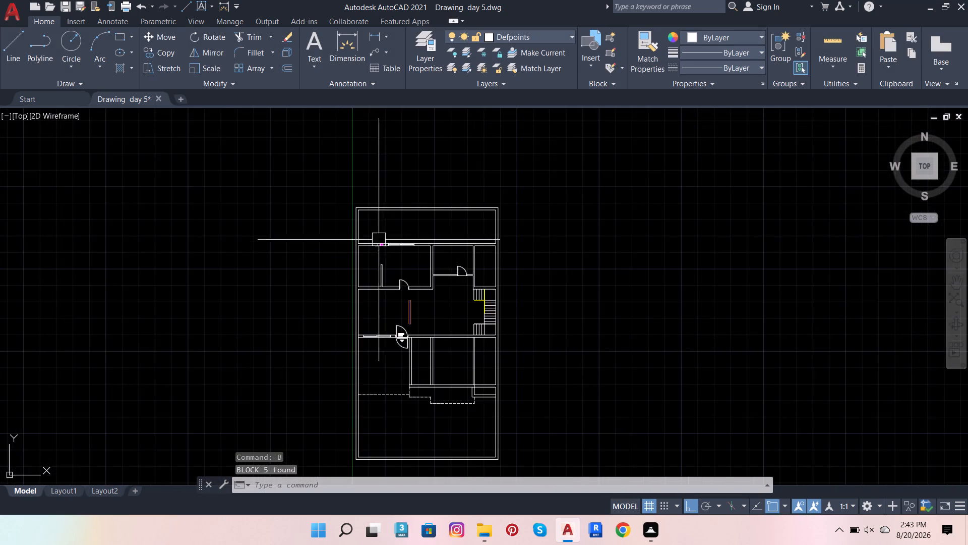
scroll(366, 240, "up", 6)
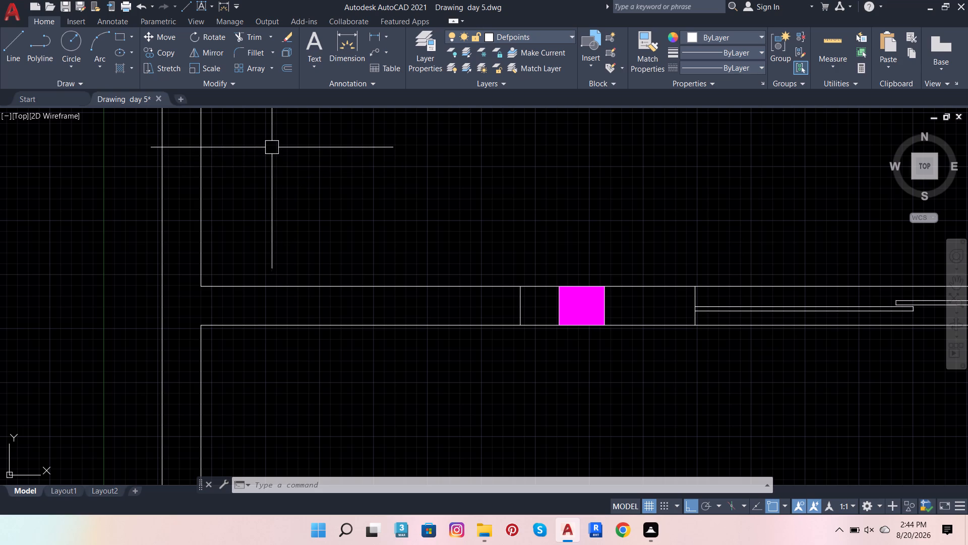
scroll(347, 299, "down", 2)
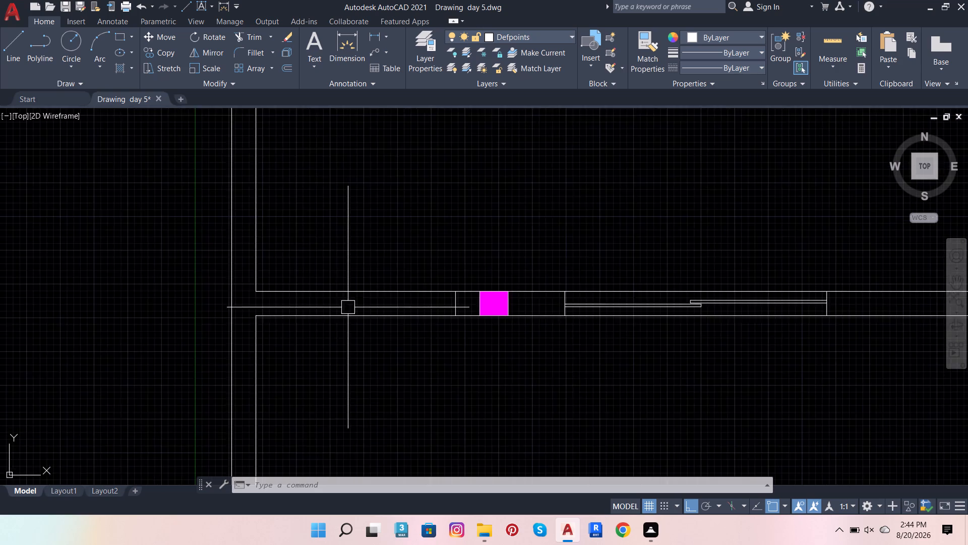
scroll(348, 307, "down", 2)
scroll(315, 209, "up", 3)
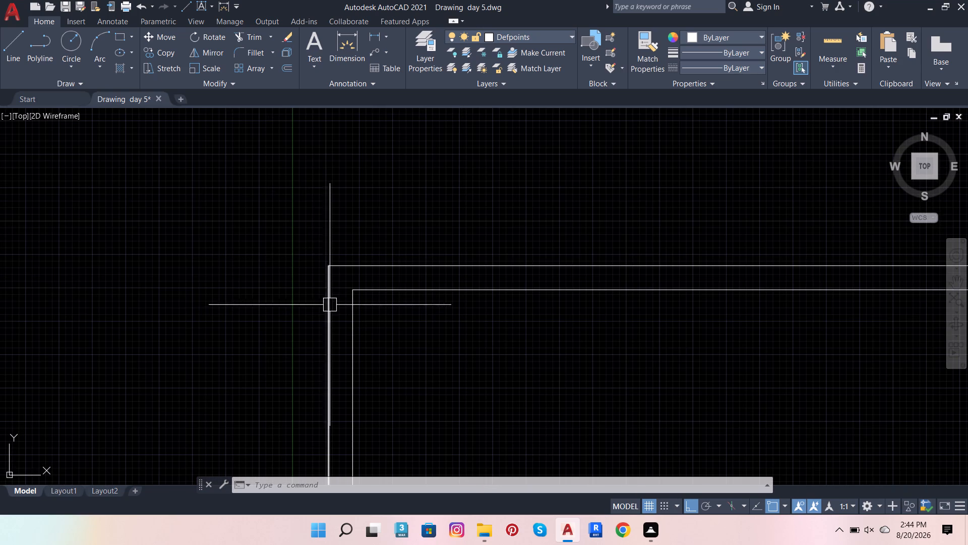
left_click(332, 303)
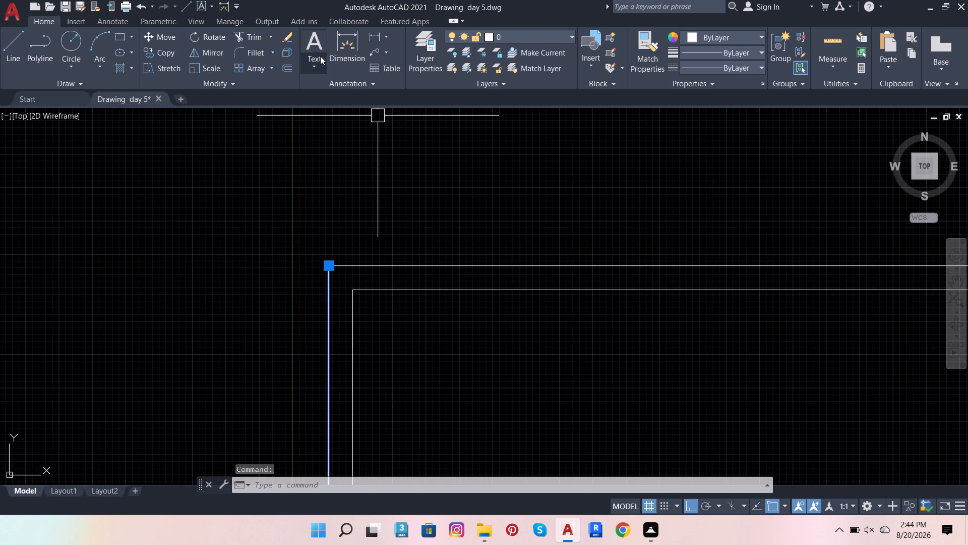
left_click(293, 62)
left_click(324, 261)
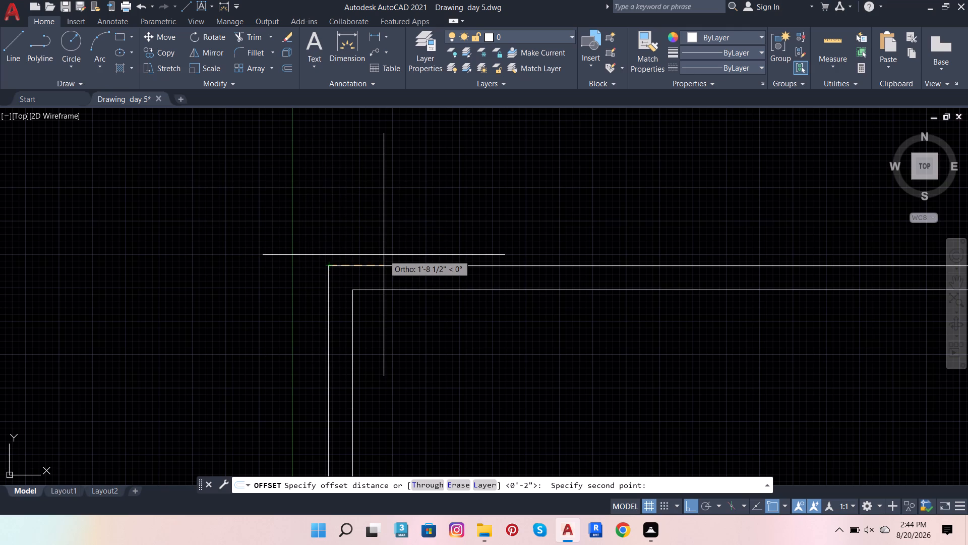
type("4.5")
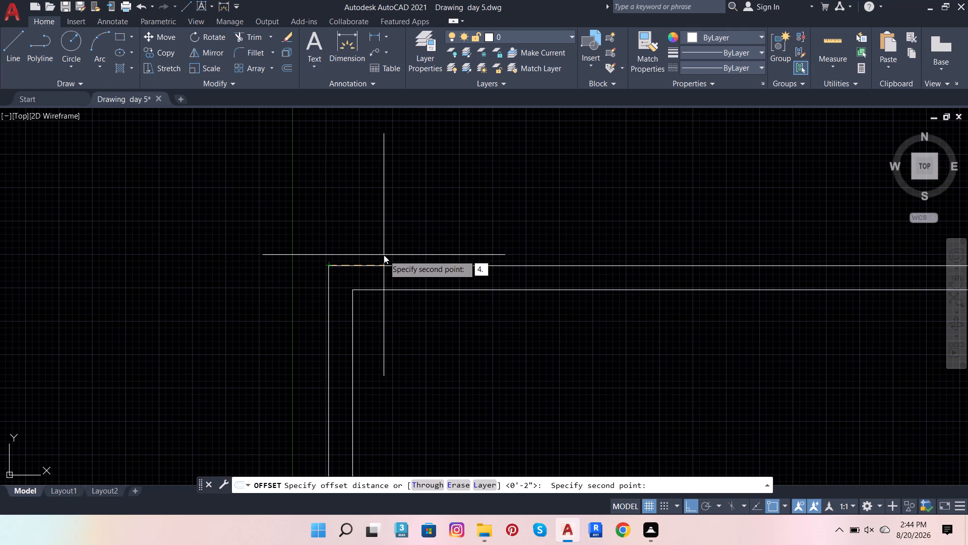
key("Return")
left_click(384, 255)
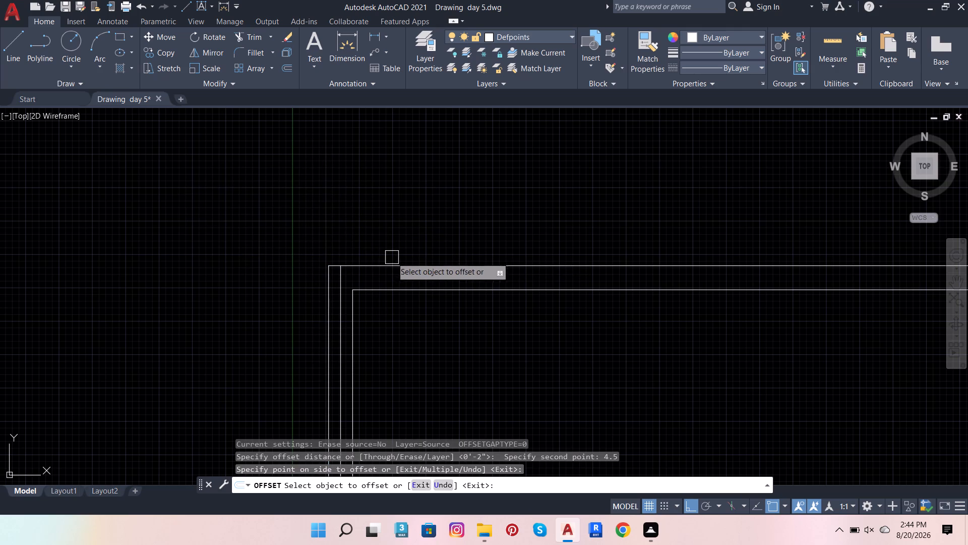
Offset the outer lines of the floor plan's top and right exterior walls inward by 4.5".
left_click(403, 258)
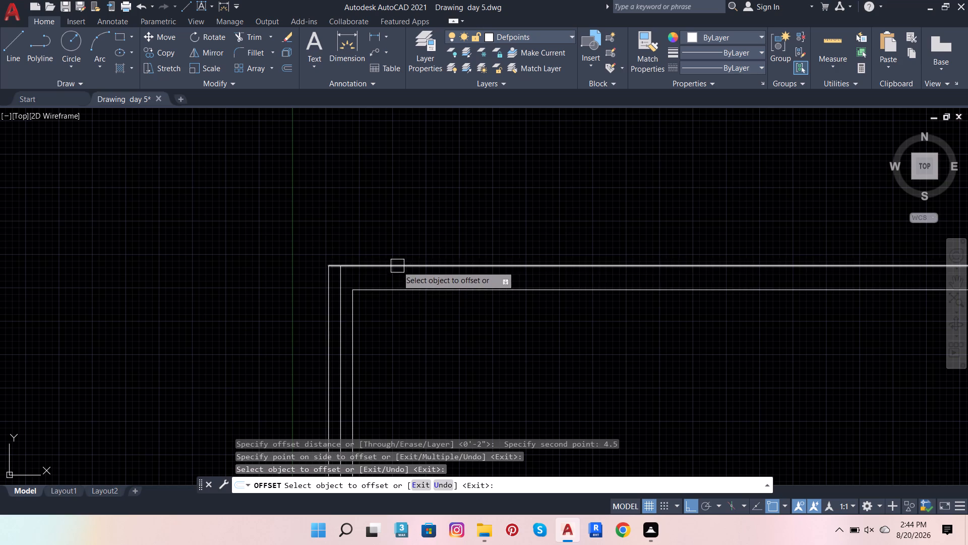
left_click(397, 266)
left_click(385, 334)
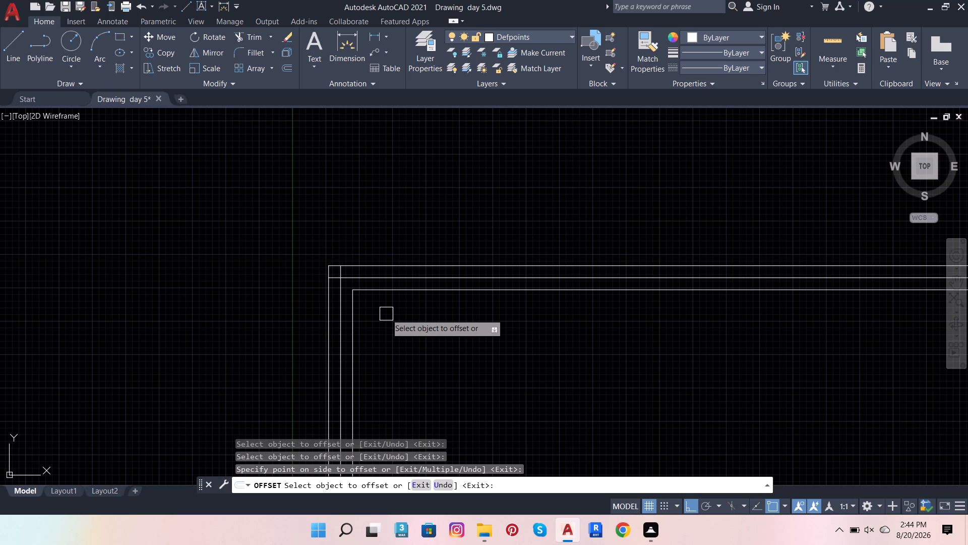
scroll(164, 261, "down", 2)
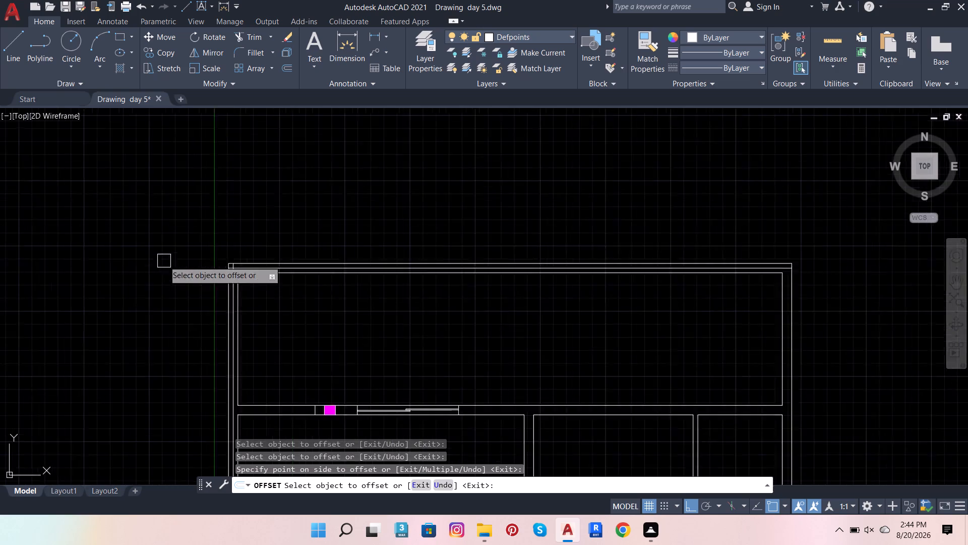
scroll(164, 261, "down", 2)
scroll(414, 270, "up", 4)
left_click(366, 246)
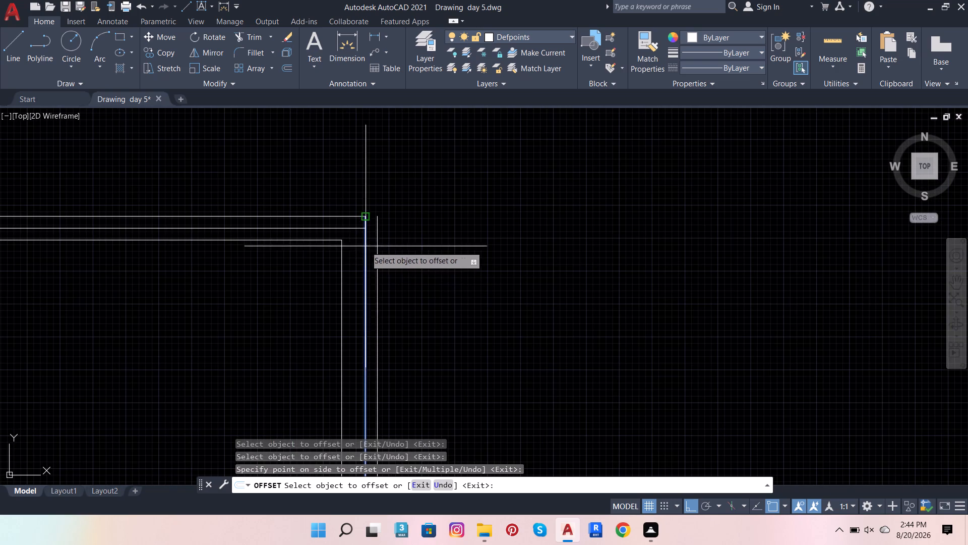
left_click(309, 194)
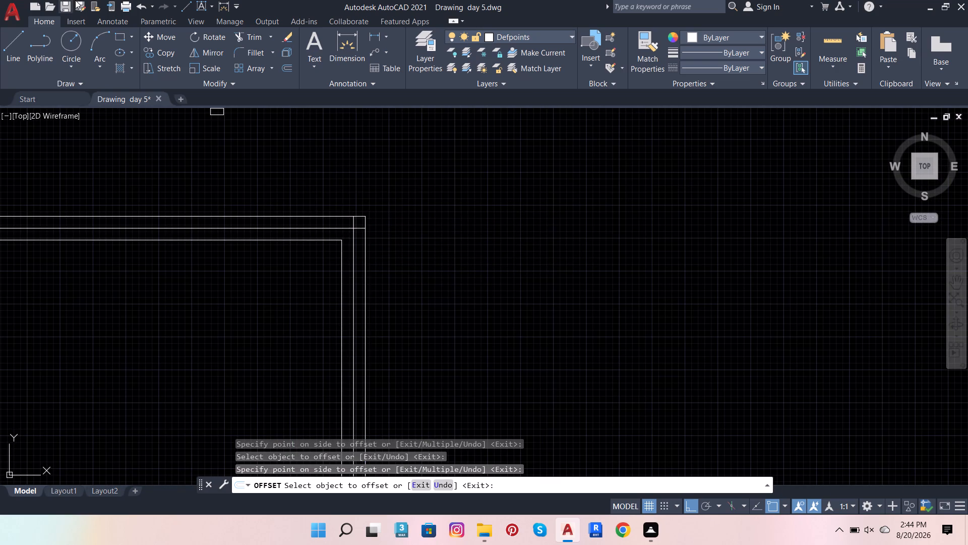
Trim the overlapping ends of the new wall centre lines at the plan's upper-right and upper-left corners.
left_click(260, 36)
scroll(361, 215, "up", 2)
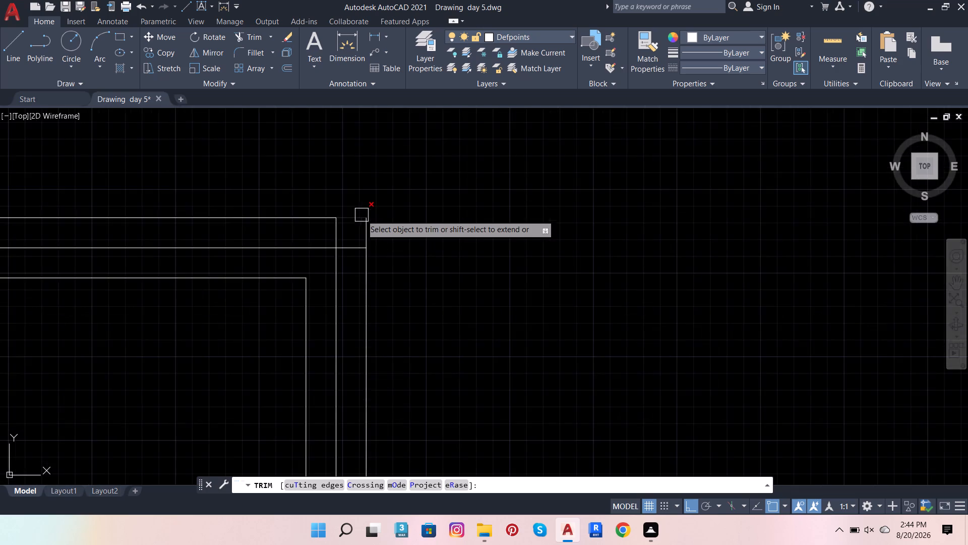
scroll(348, 228, "up", 3)
left_click_drag(263, 251, 348, 351)
scroll(688, 226, "down", 4)
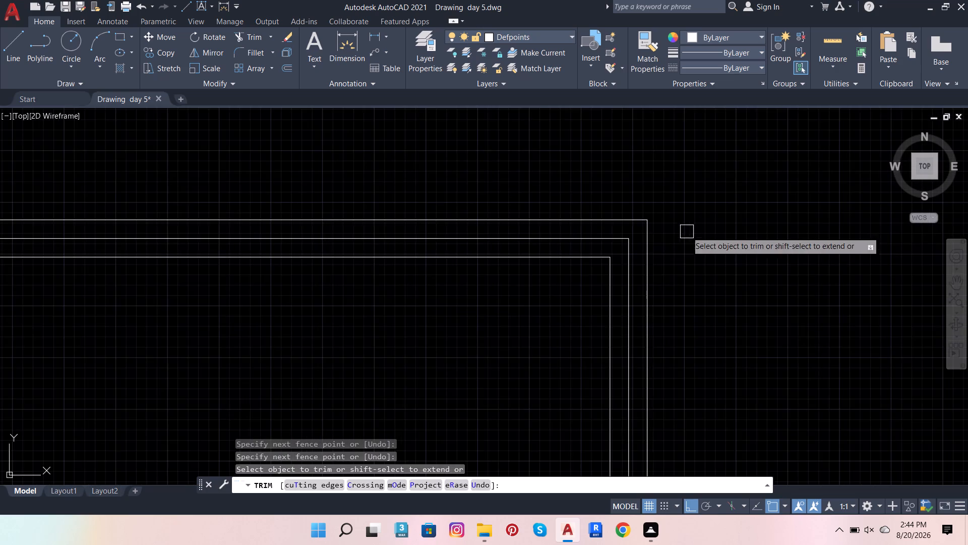
scroll(649, 264, "down", 4)
scroll(233, 274, "up", 3)
scroll(583, 203, "up", 3)
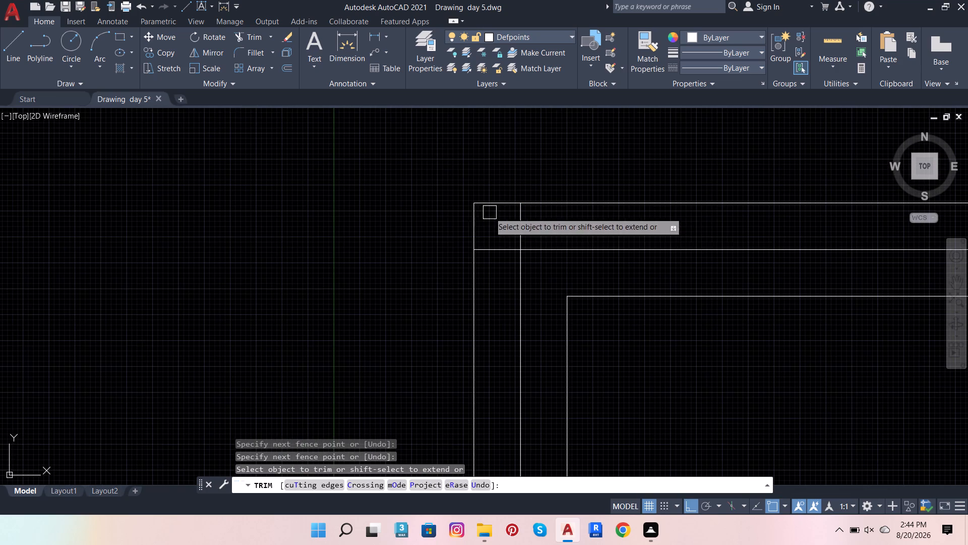
left_click_drag(544, 224, 478, 271)
key("Escape")
key("Escape")
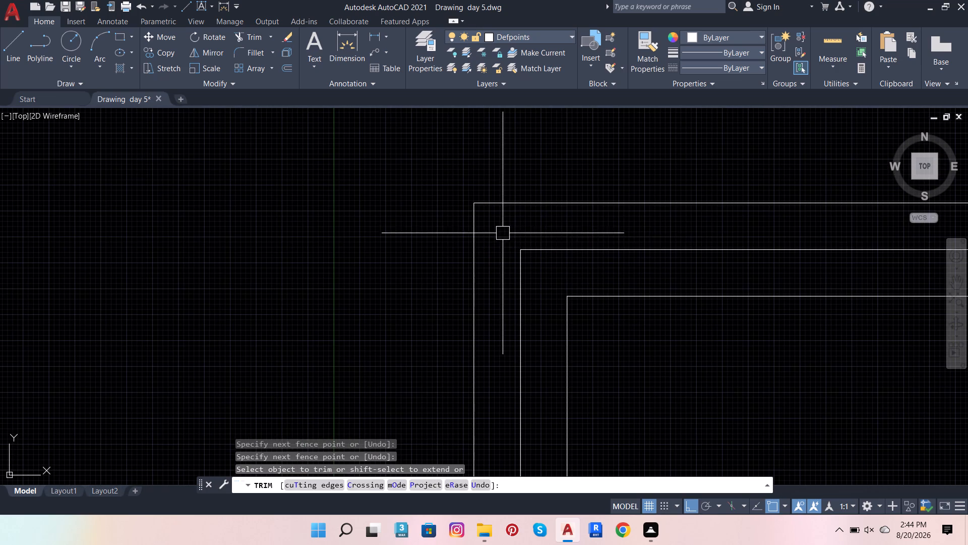
Change the linetype of the top, left and right exterior wall centre lines to ACAD_ISO02W100.
left_click(564, 244)
left_click(525, 302)
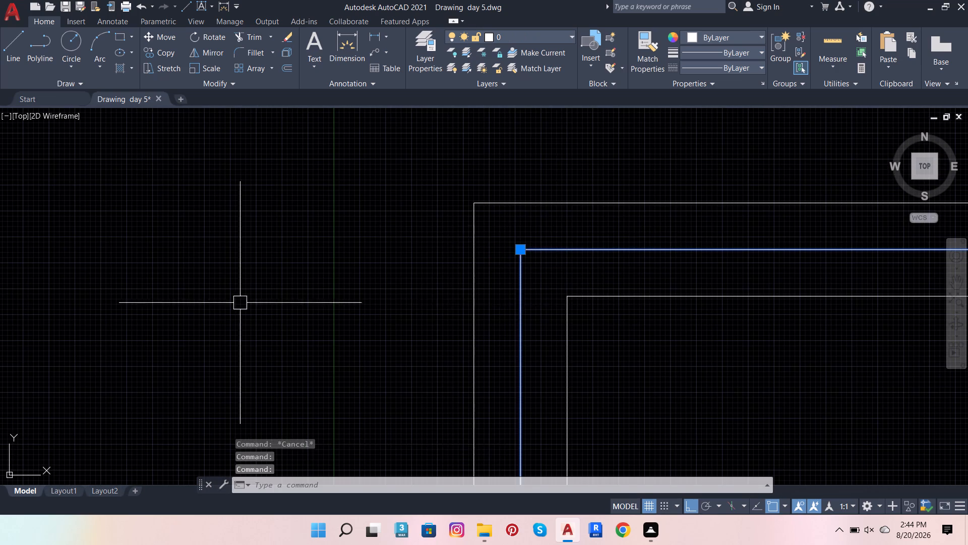
scroll(229, 303, "down", 3)
scroll(538, 302, "down", 3)
scroll(772, 311, "up", 4)
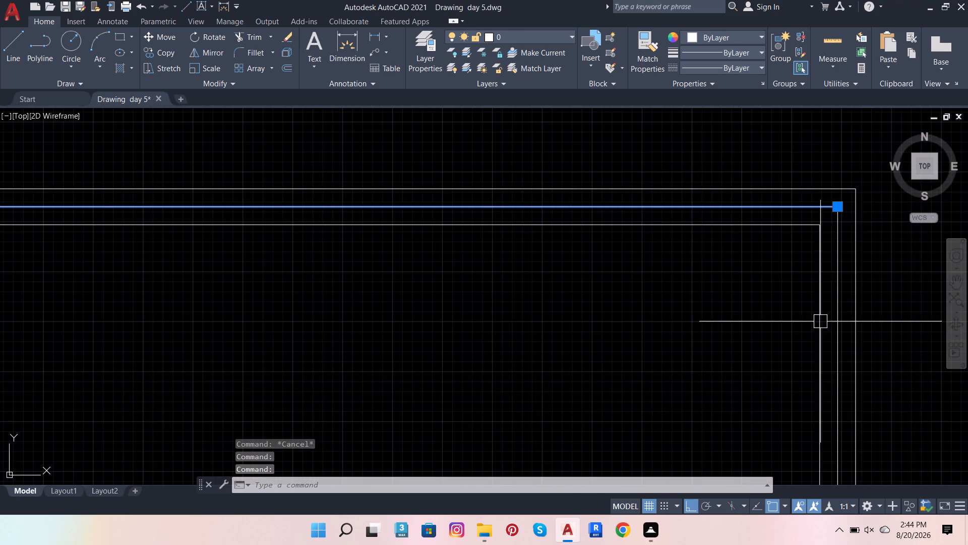
left_click(841, 314)
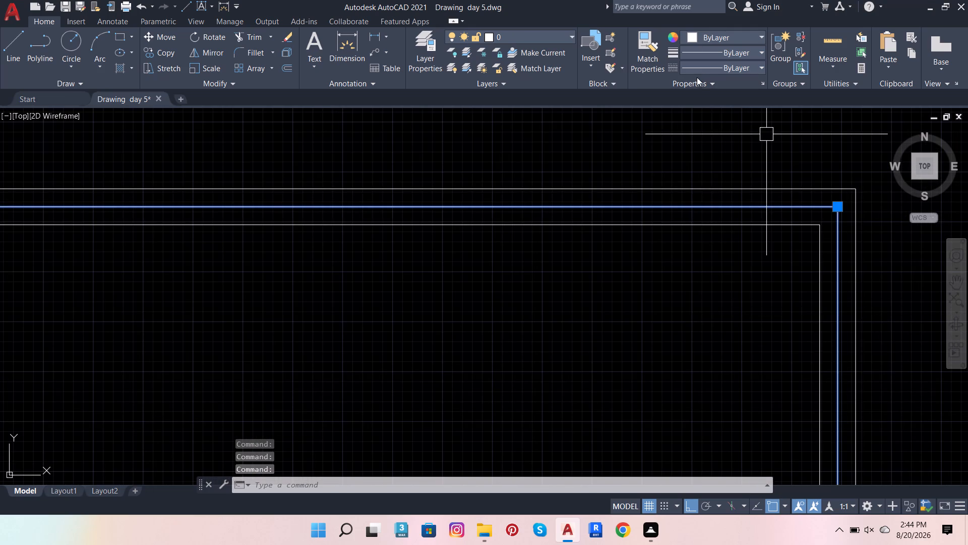
left_click(708, 69)
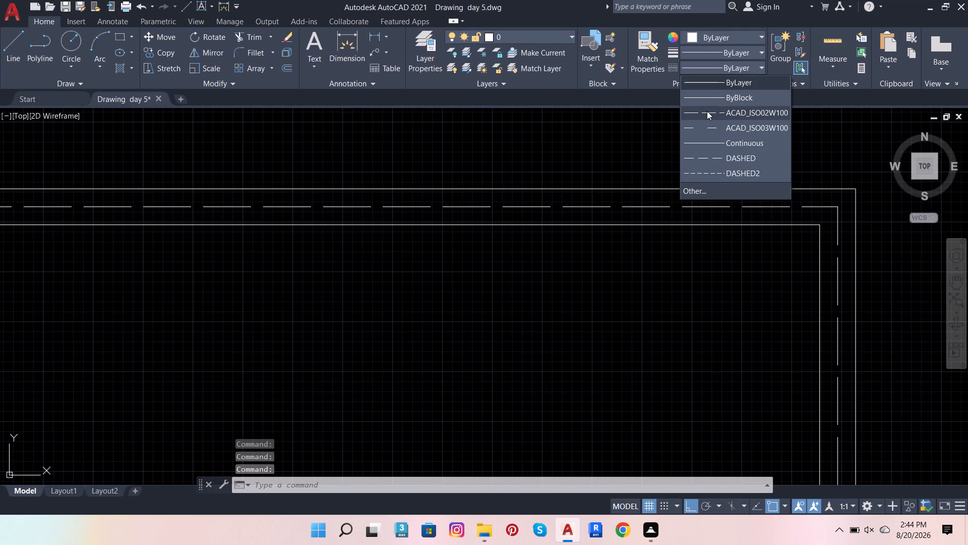
left_click(707, 111)
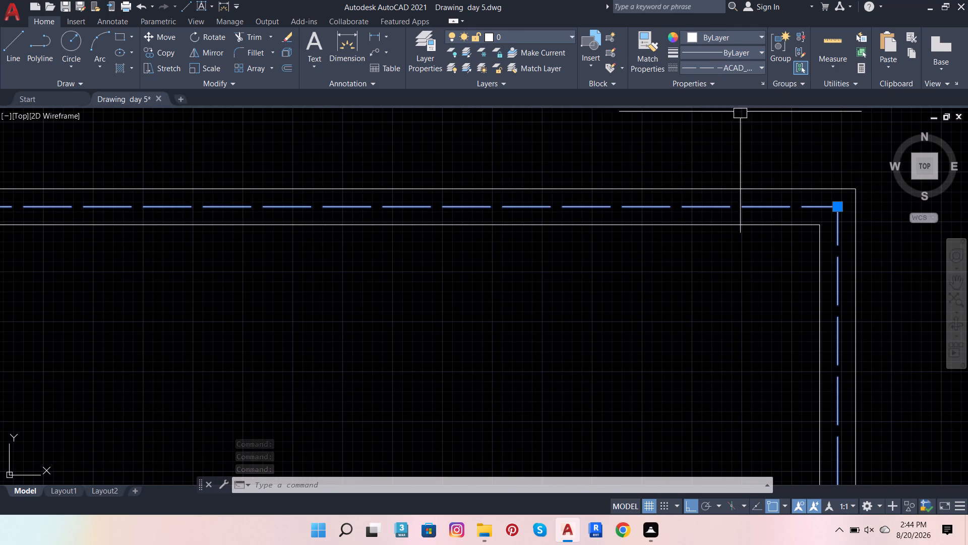
key("Escape")
key("Escape")
key("Escape")
key("Escape")
key("Escape")
key("Escape")
key("Escape")
key("Escape")
key("Escape")
key("Escape")
Extend the upper line of the interior wall containing the magenta block to the left exterior wall's dashed centre line.
scroll(744, 143, "down", 5)
scroll(761, 180, "up", 3)
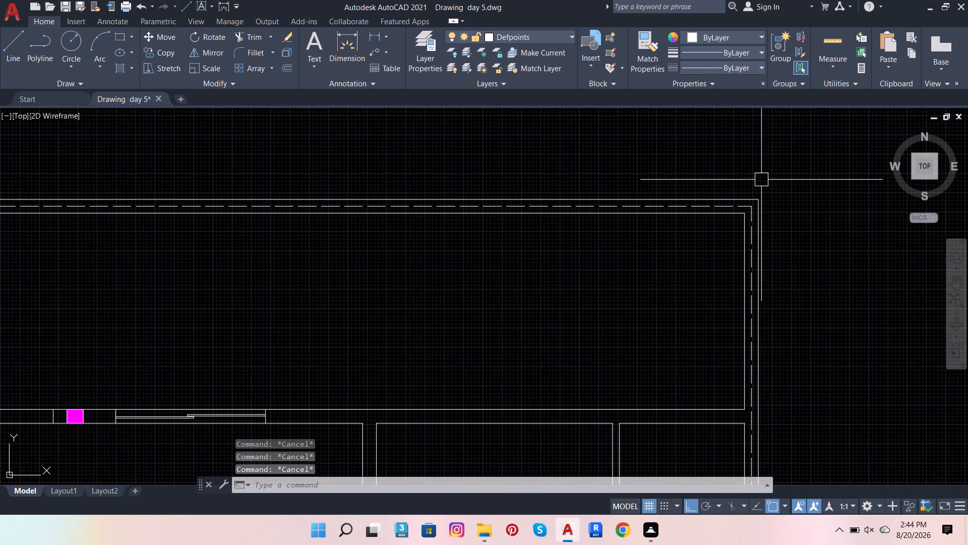
scroll(761, 183, "down", 2)
scroll(450, 278, "up", 4)
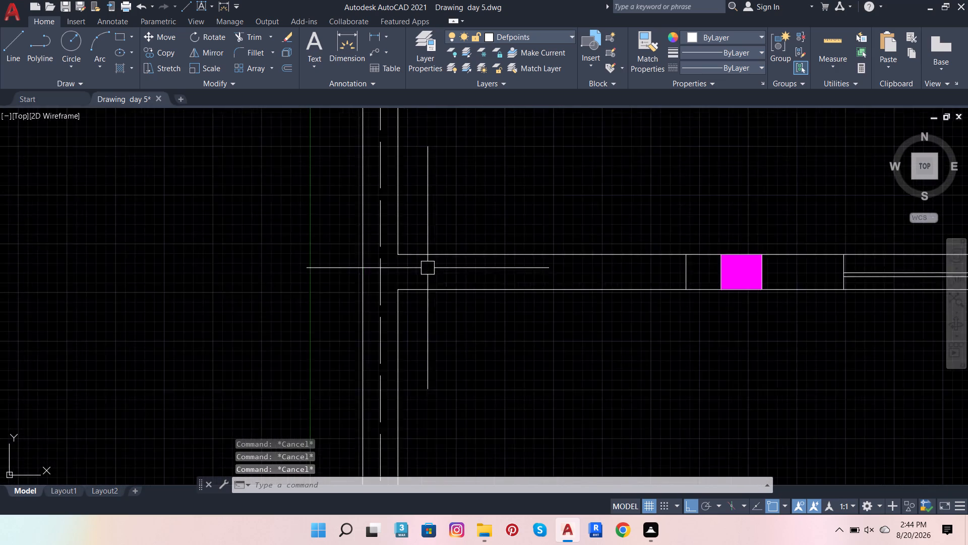
scroll(428, 268, "up", 1)
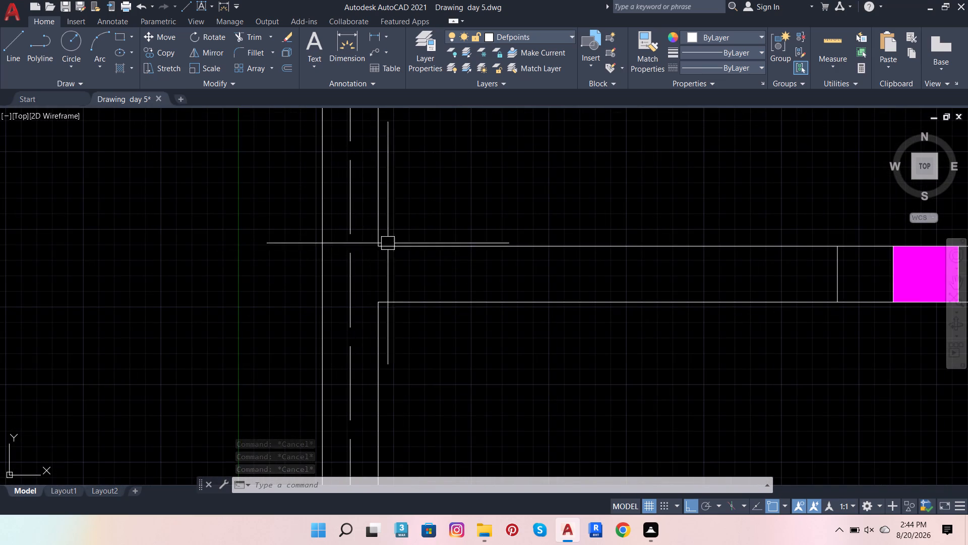
scroll(362, 267, "down", 1)
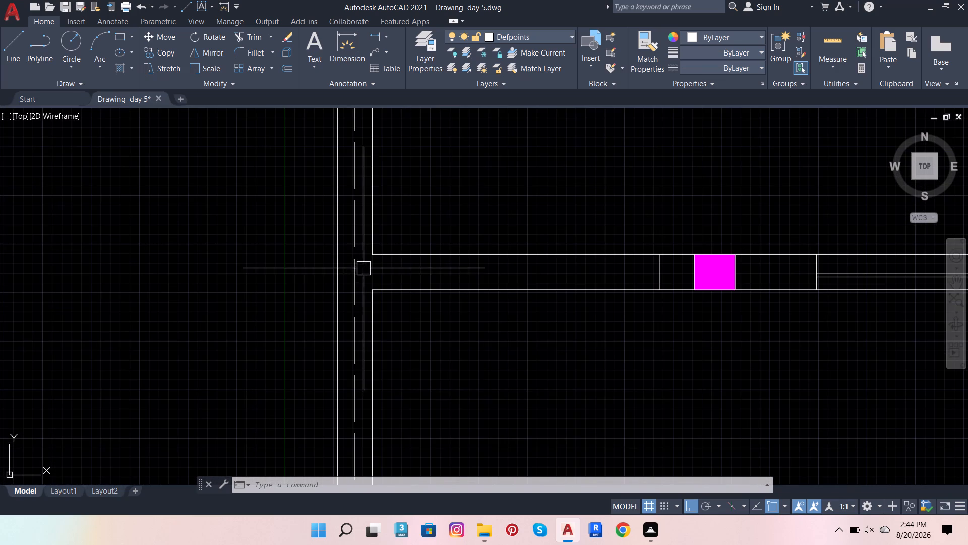
left_click(259, 38)
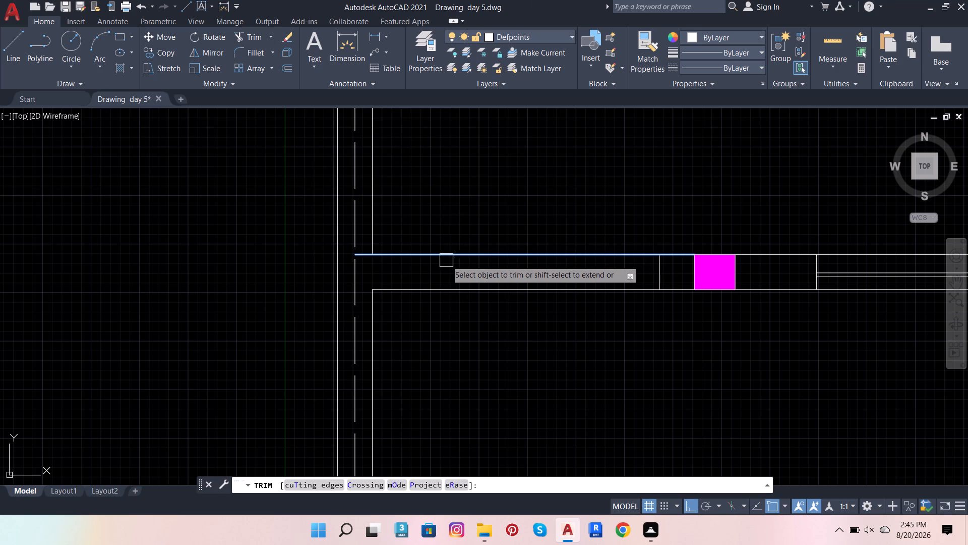
left_click(444, 259, "shift")
Draw a closed rectangle 9" wide and 2' high with lines in the empty space right of the floor plan.
scroll(187, 69, "down", 2)
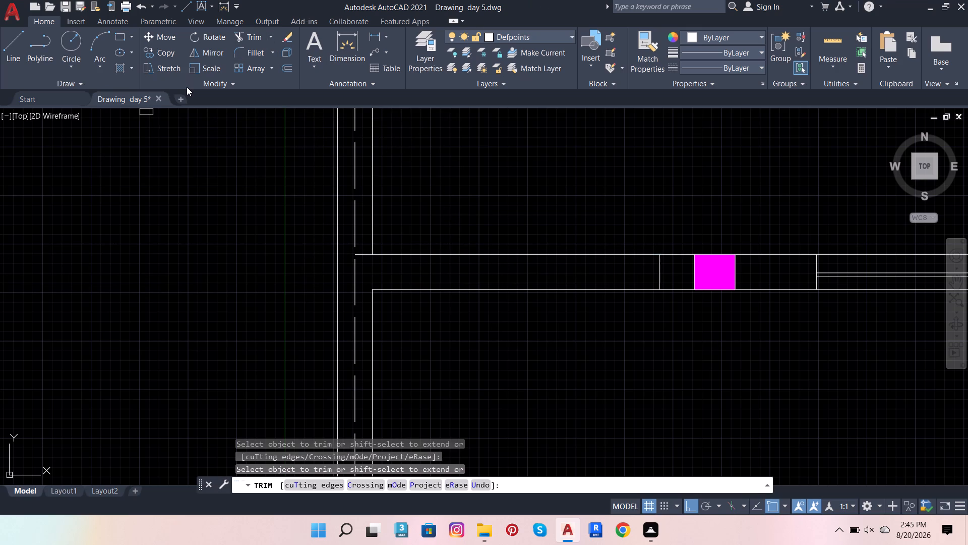
scroll(187, 87, "down", 1)
scroll(187, 157, "down", 1)
scroll(167, 197, "down", 3)
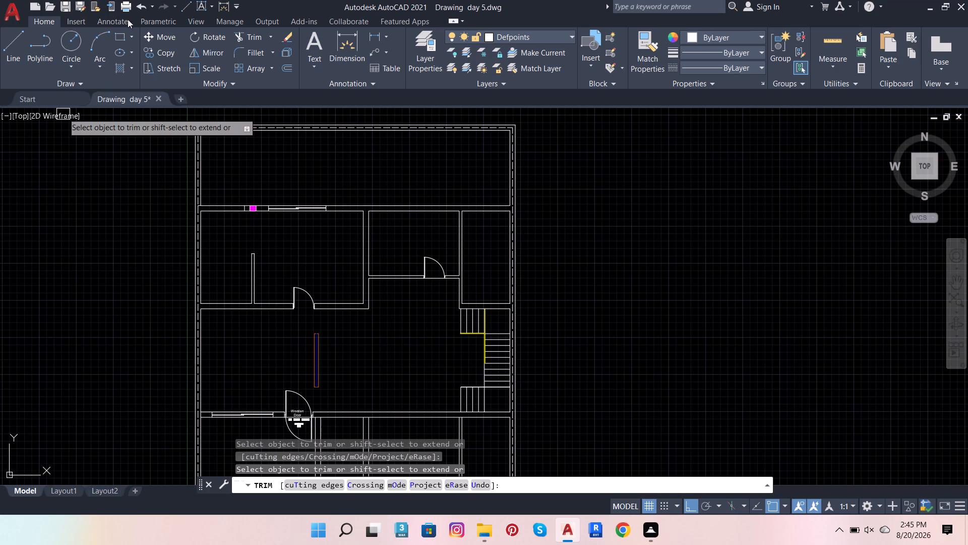
left_click(18, 56)
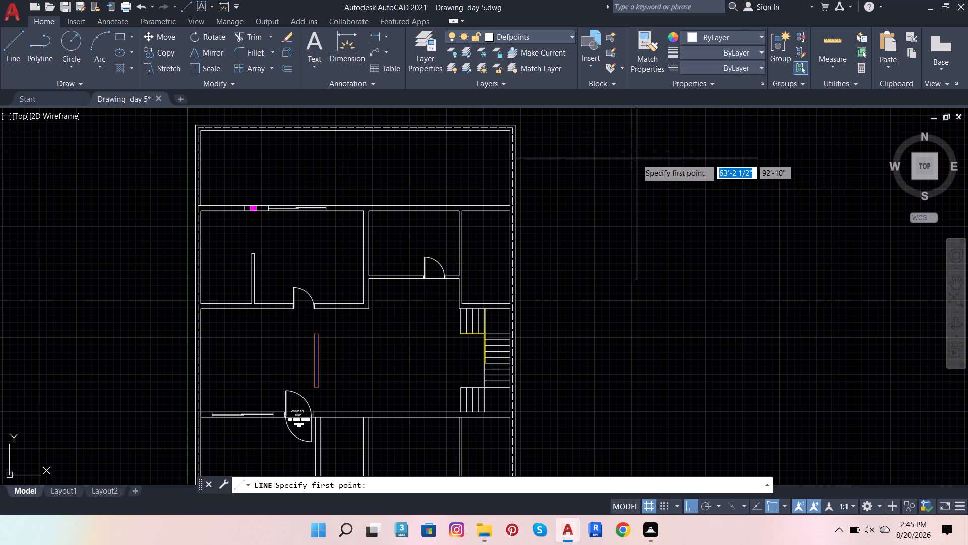
left_click(637, 158)
key("9")
key("Return")
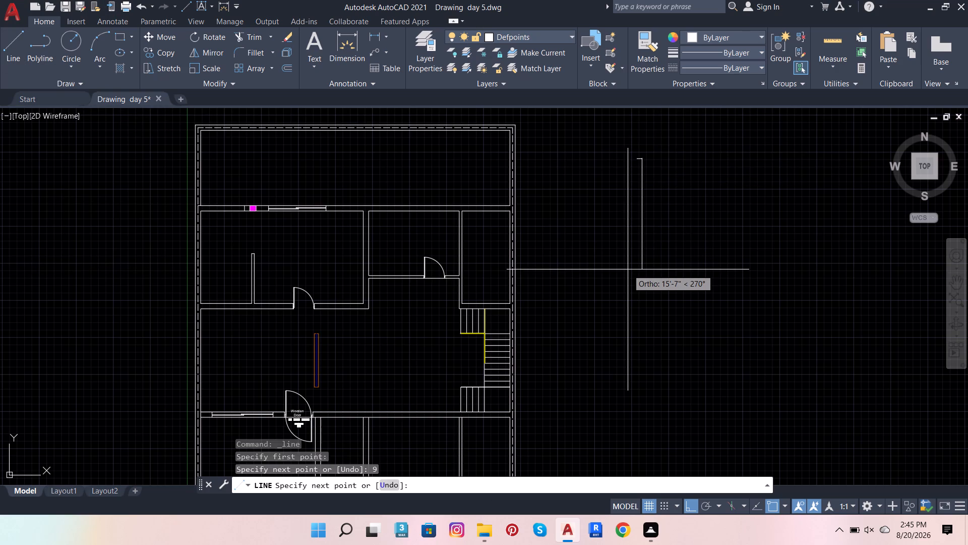
key("2")
key("apostrophe")
key("Return")
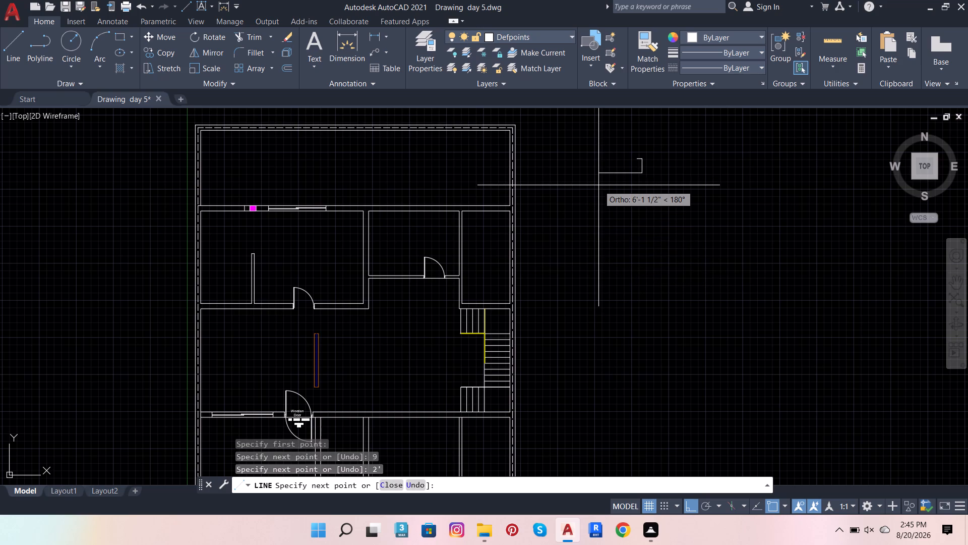
key("9")
key("Return")
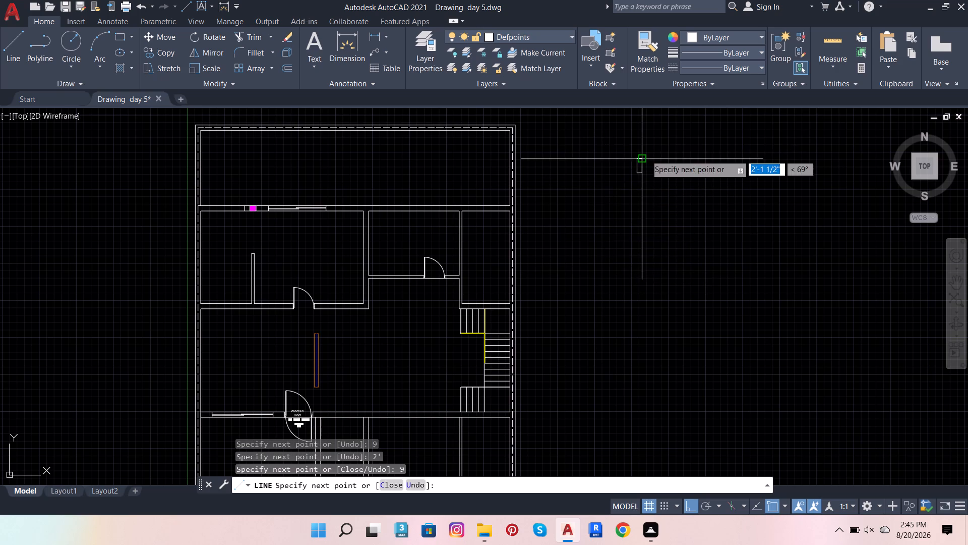
scroll(646, 155, "up", 4)
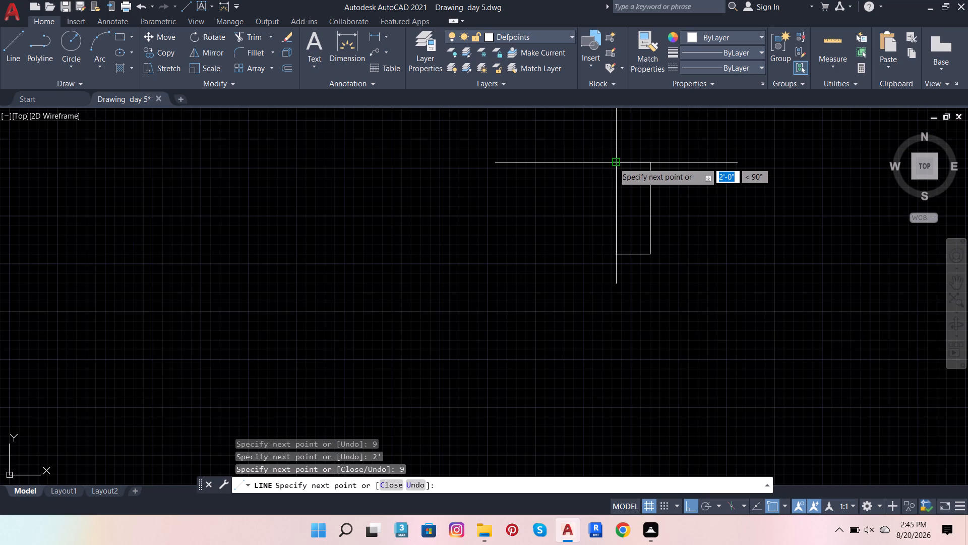
left_click(614, 162)
key("Escape")
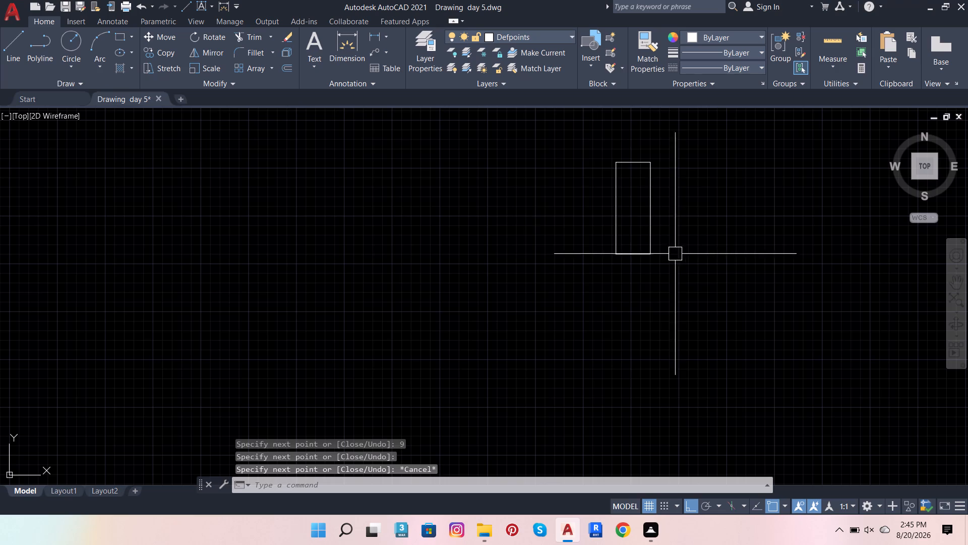
Fill the new 9" by 2' rectangle with a solid hatch in Magenta.
left_click_drag(582, 135, 650, 222)
left_click(763, 389)
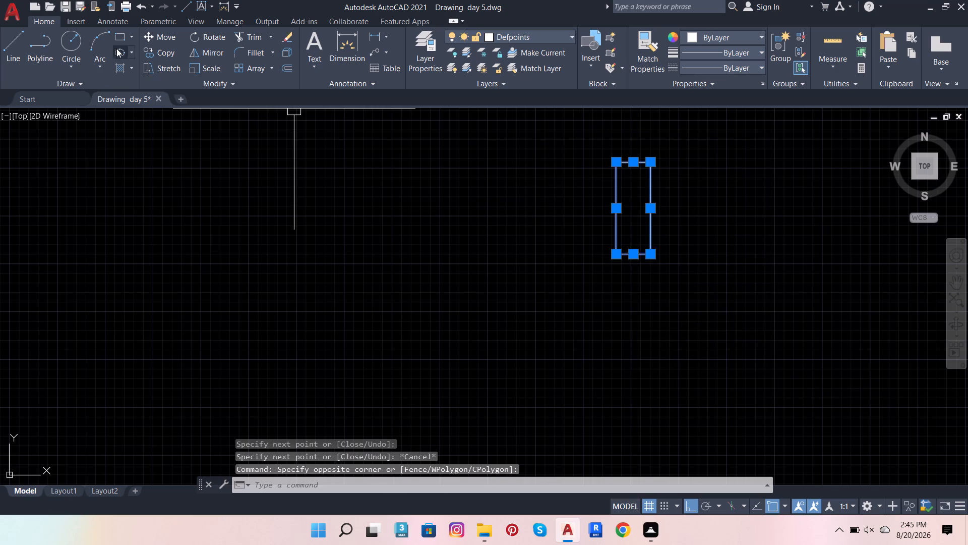
left_click(125, 68)
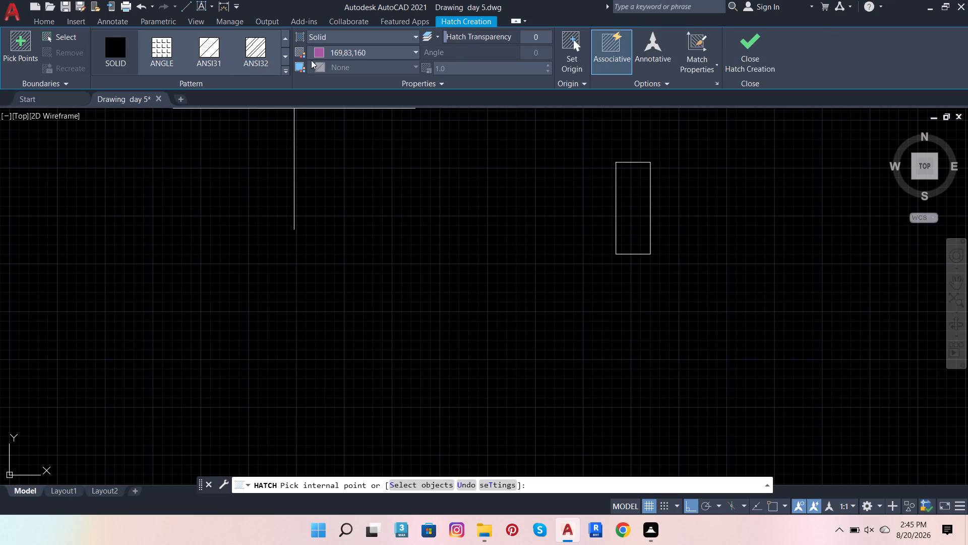
left_click(319, 54)
left_click(632, 213)
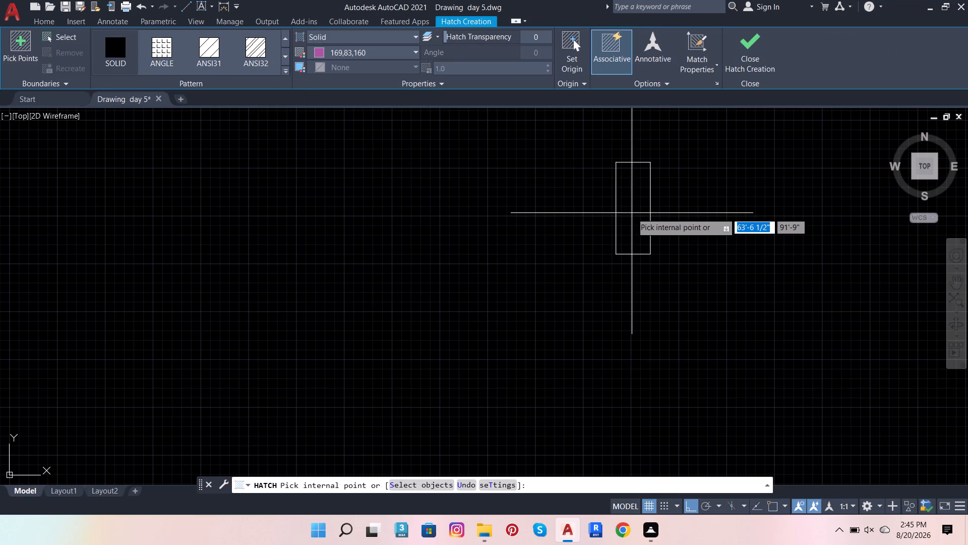
left_click(124, 48)
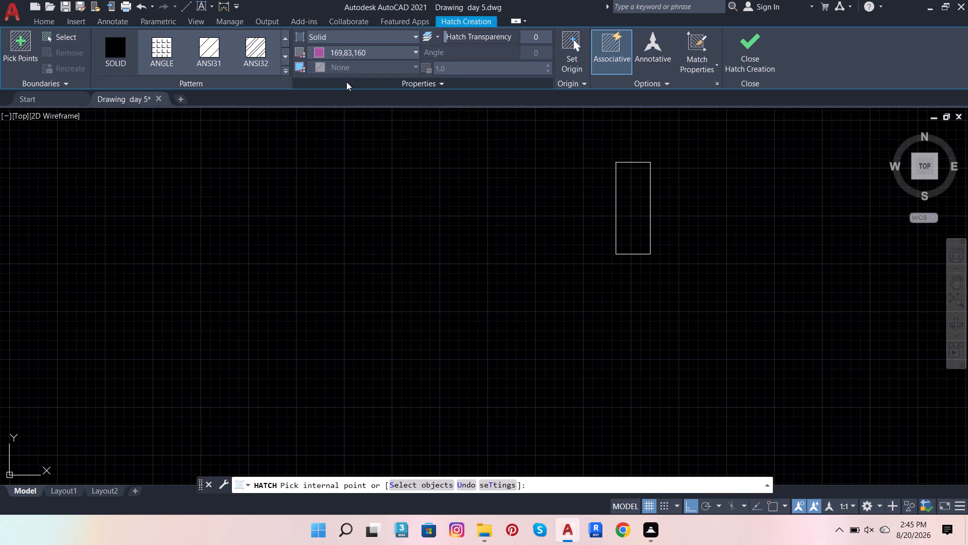
left_click(349, 50)
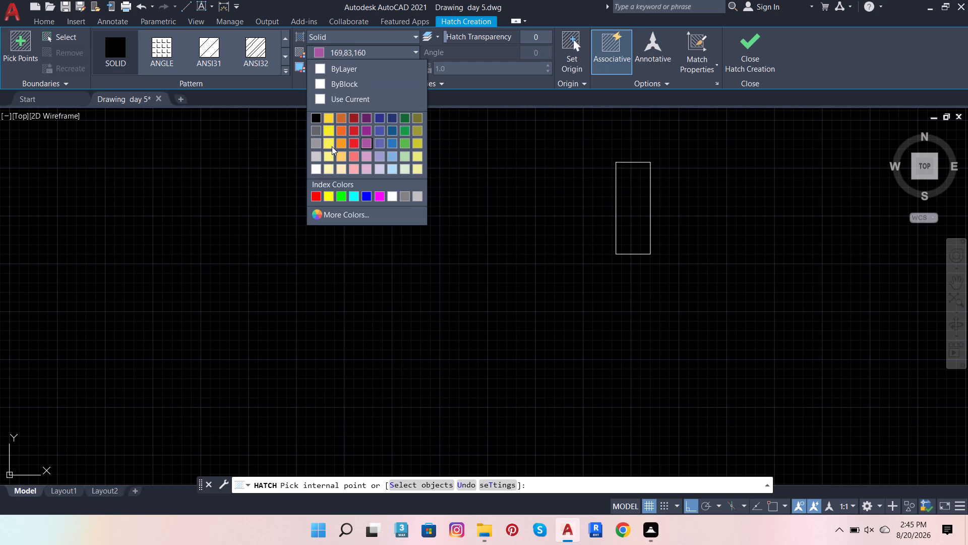
left_click(379, 200)
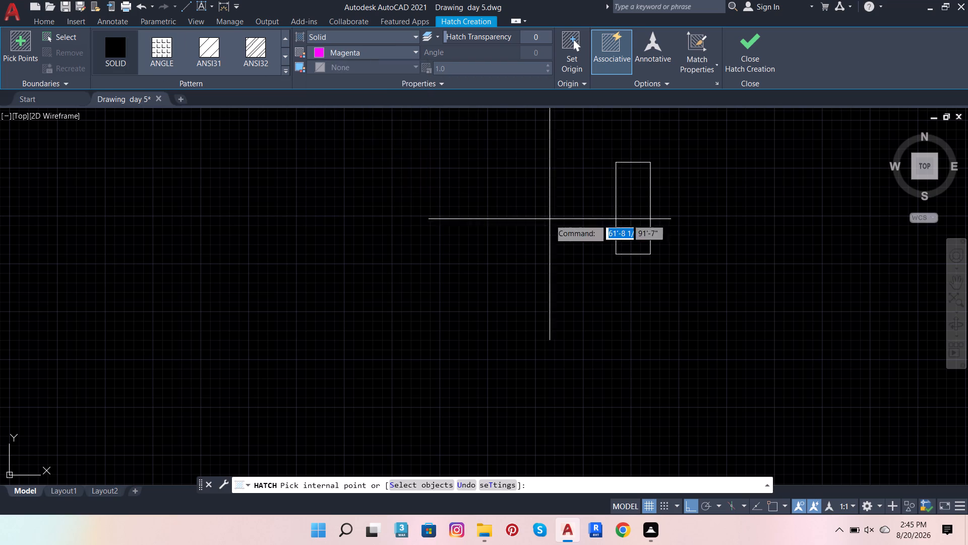
left_click(617, 212)
key("Escape")
scroll(686, 315, "down", 1)
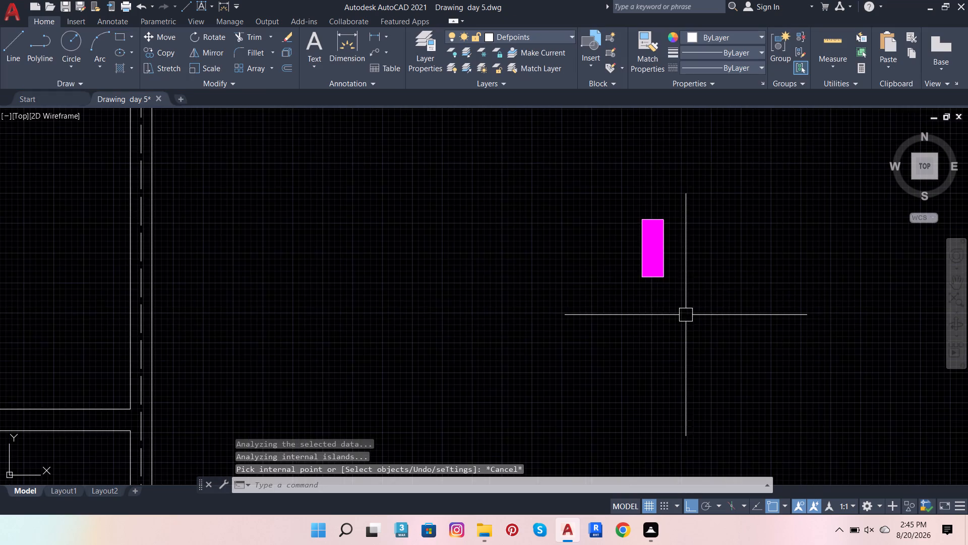
scroll(676, 281, "down", 5)
scroll(659, 277, "up", 2)
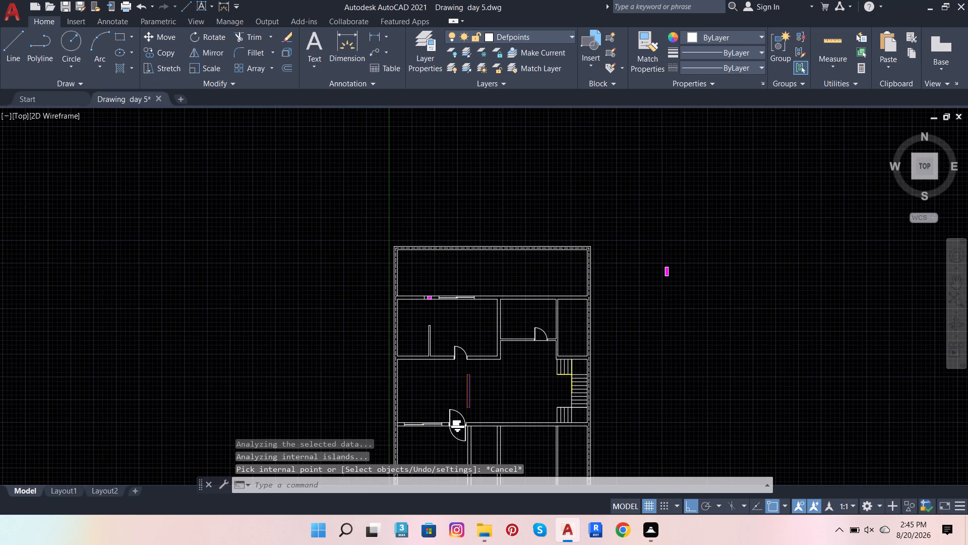
Define the magenta-filled 9" by 2' rectangle beside the floor plan as a block named bnniku.
left_click_drag(652, 245, 668, 272)
left_click(683, 297)
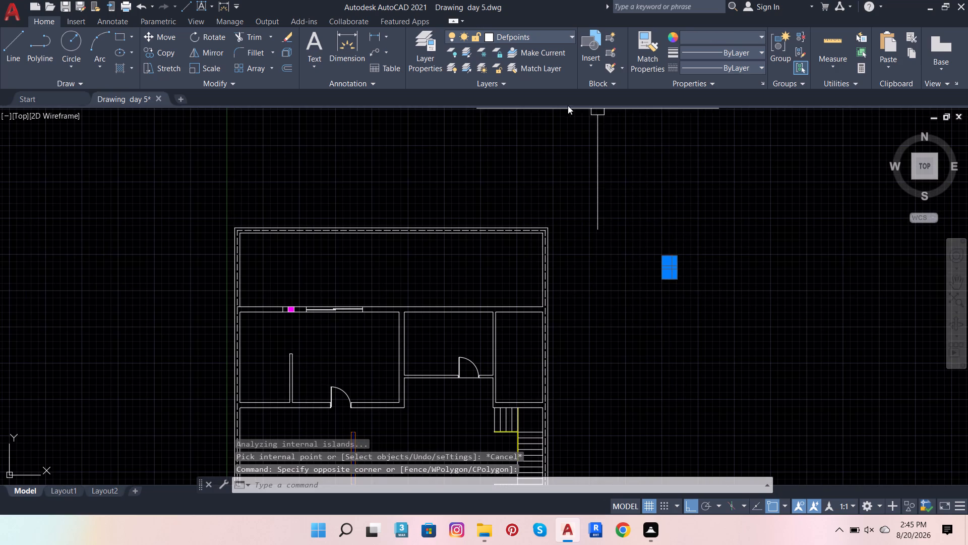
key("b")
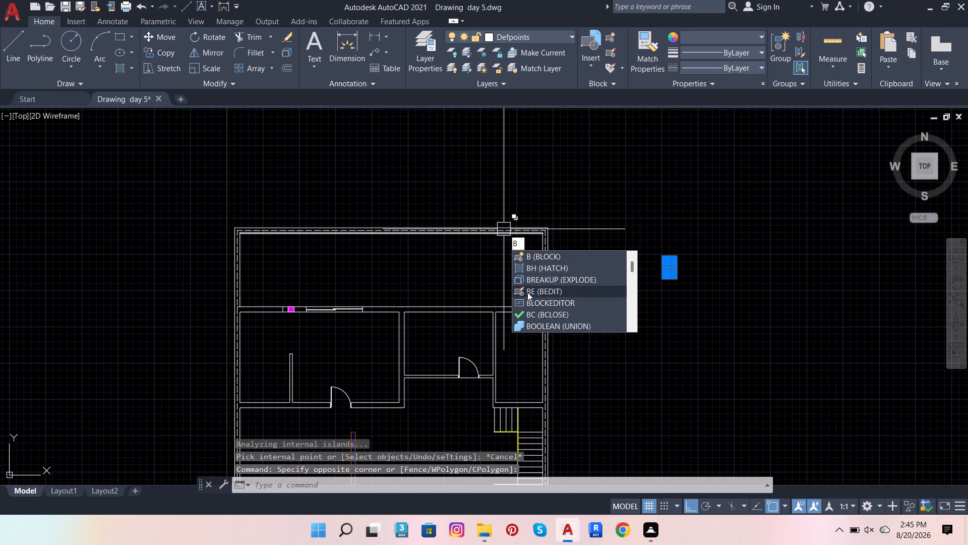
left_click(572, 260)
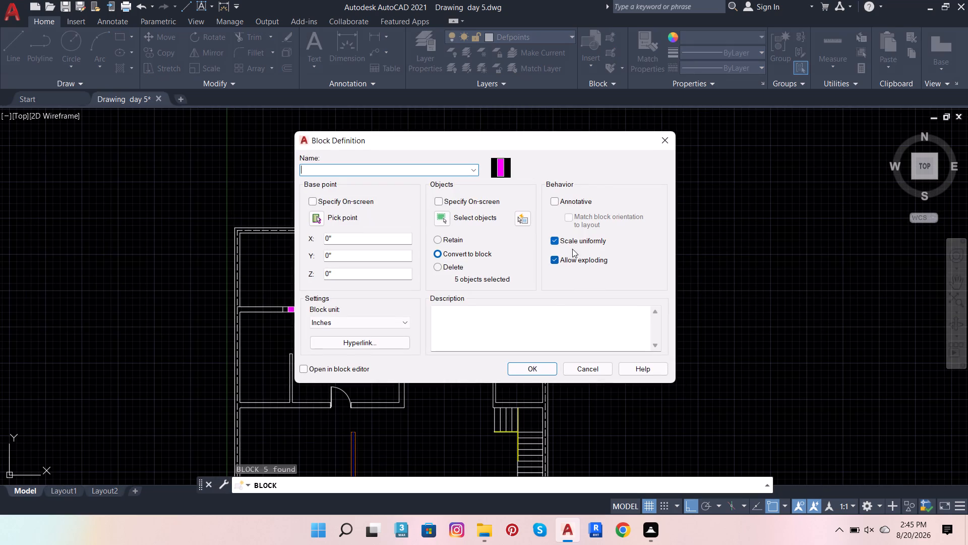
type("bn")
type("nik")
key("u")
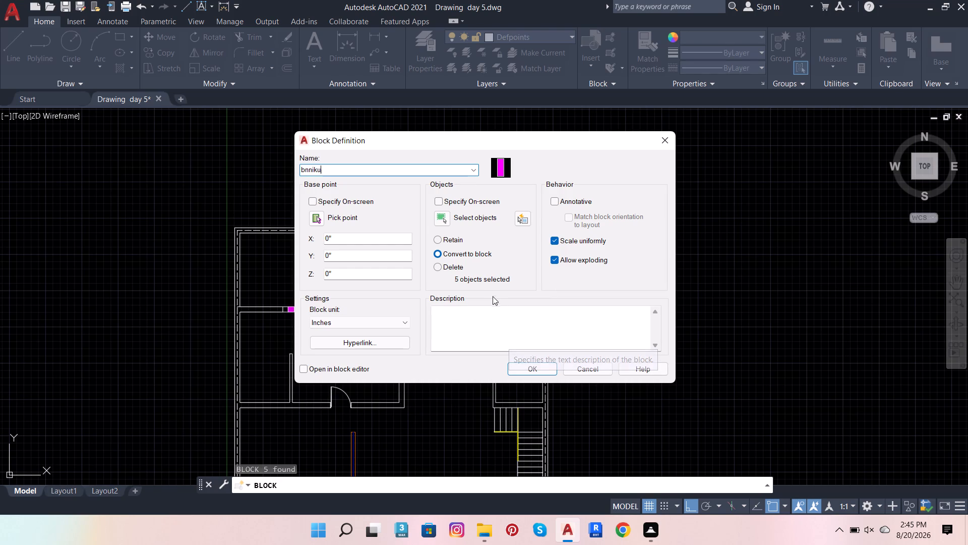
key("Return")
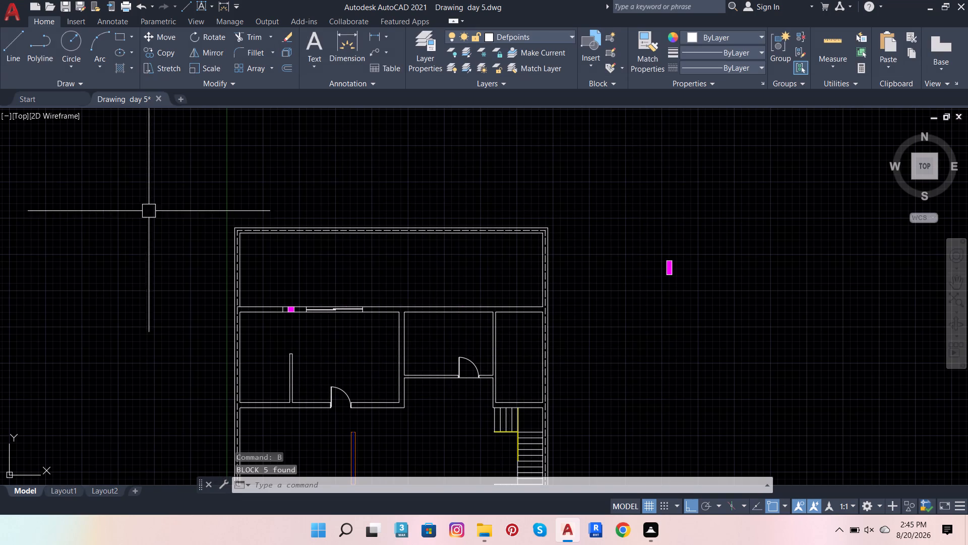
Move the magenta column block by its top-left corner to where the interior wall's upper line meets the left exterior wall's dashed centre line.
scroll(241, 299, "up", 4)
scroll(260, 284, "down", 4)
scroll(321, 282, "down", 1)
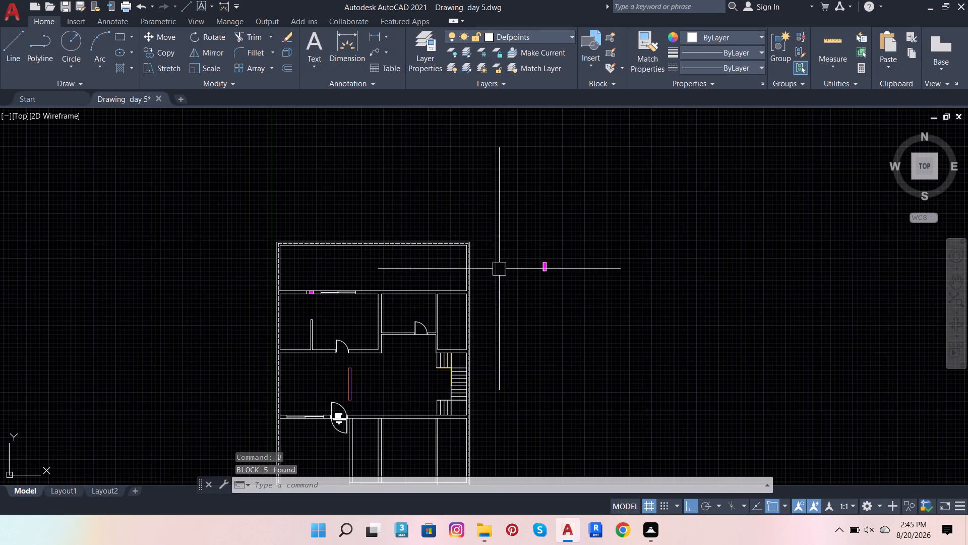
scroll(541, 264, "up", 2)
left_click(541, 271)
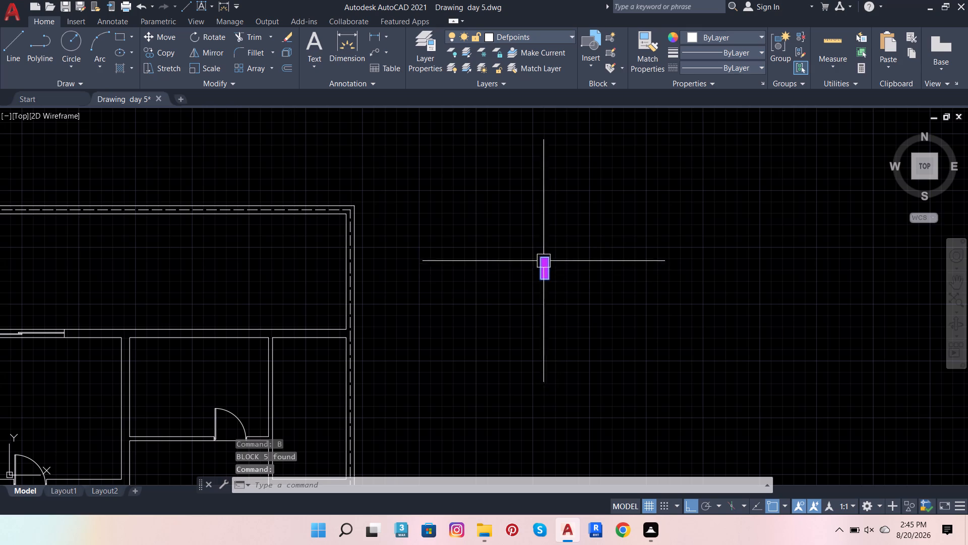
left_click(161, 36)
scroll(526, 258, "up", 2)
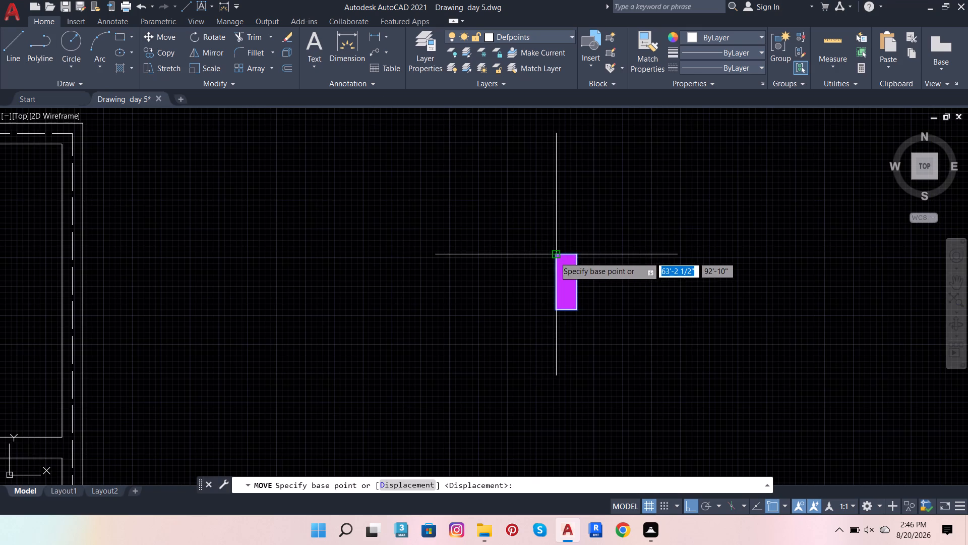
left_click(555, 257)
scroll(642, 248, "down", 5)
scroll(486, 299, "up", 3)
scroll(428, 185, "up", 3)
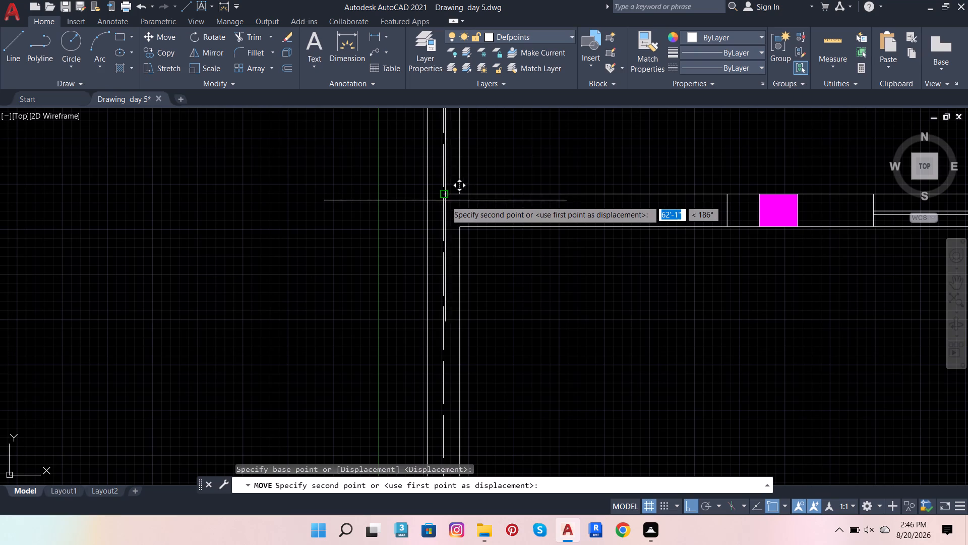
left_click(443, 199)
scroll(510, 254, "down", 3)
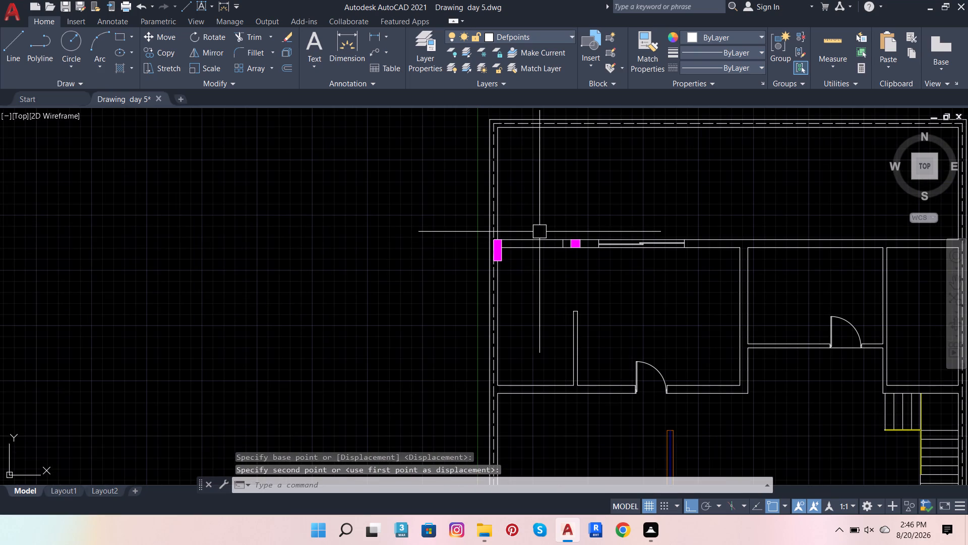
Offset the short vertical line just left of the small magenta block 4' to the left within the interior wall.
scroll(441, 225, "up", 2)
scroll(568, 275, "up", 2)
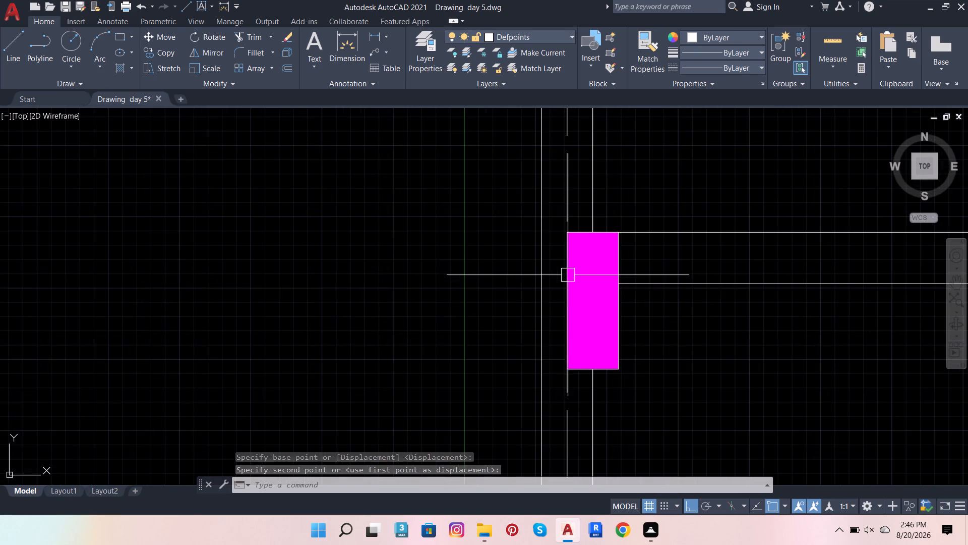
scroll(296, 309, "down", 2)
scroll(440, 272, "down", 3)
scroll(479, 281, "up", 2)
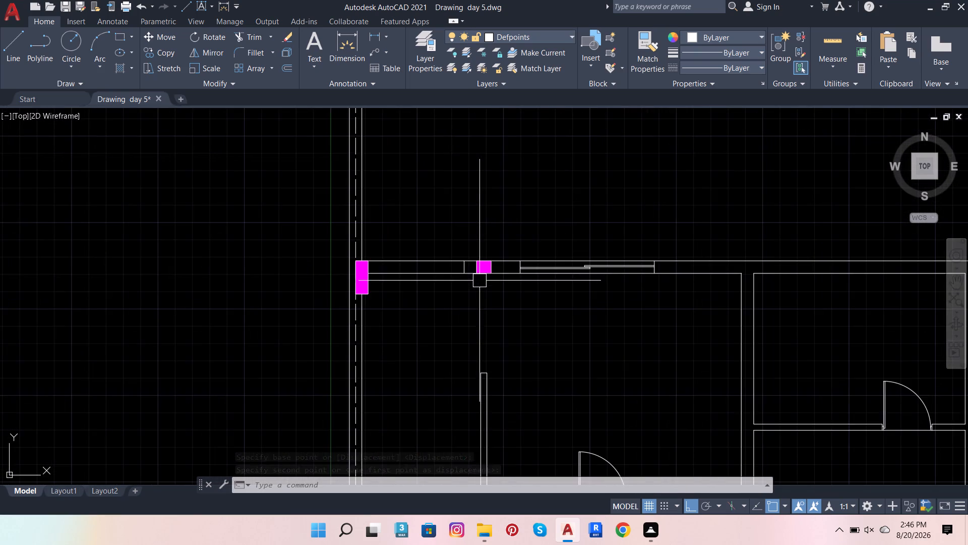
scroll(471, 274, "up", 4)
scroll(457, 229, "down", 2)
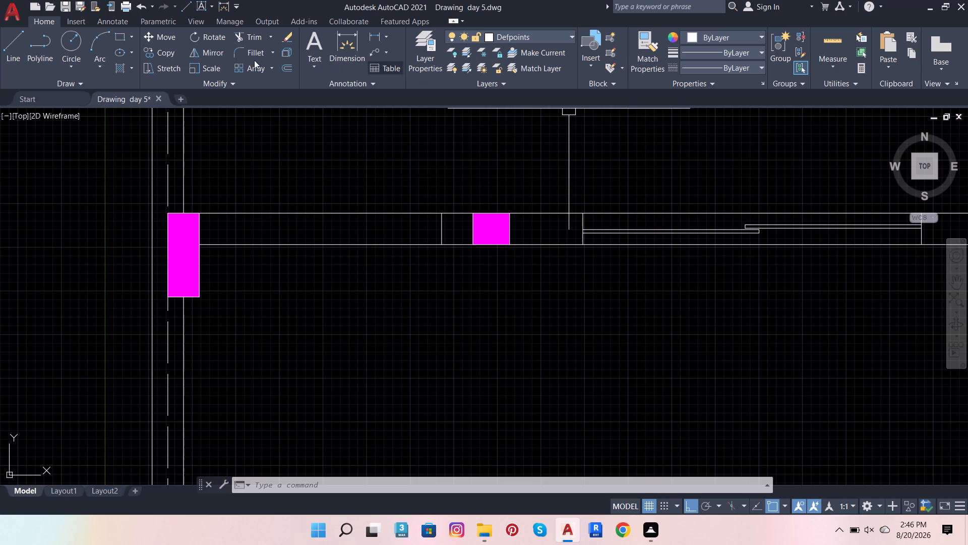
left_click(283, 59)
left_click(287, 69)
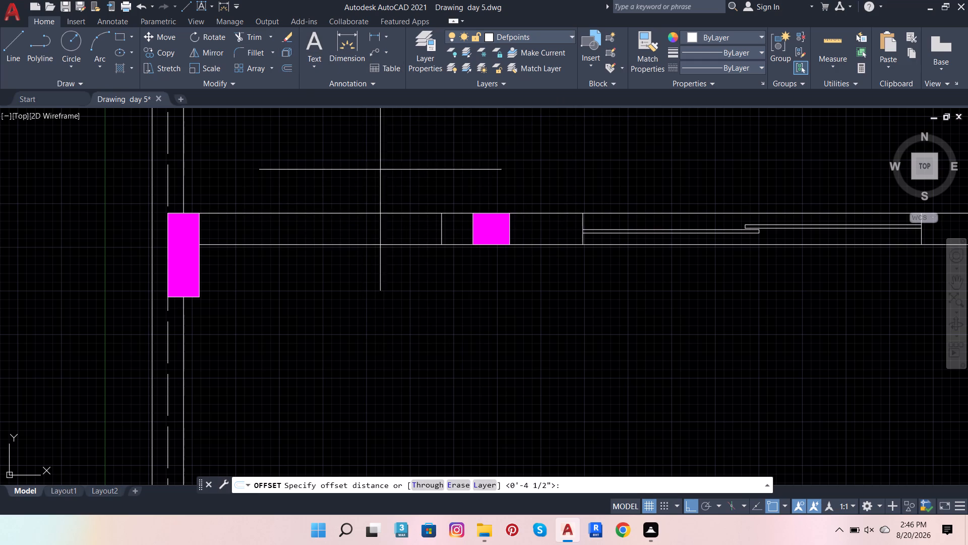
left_click(441, 216)
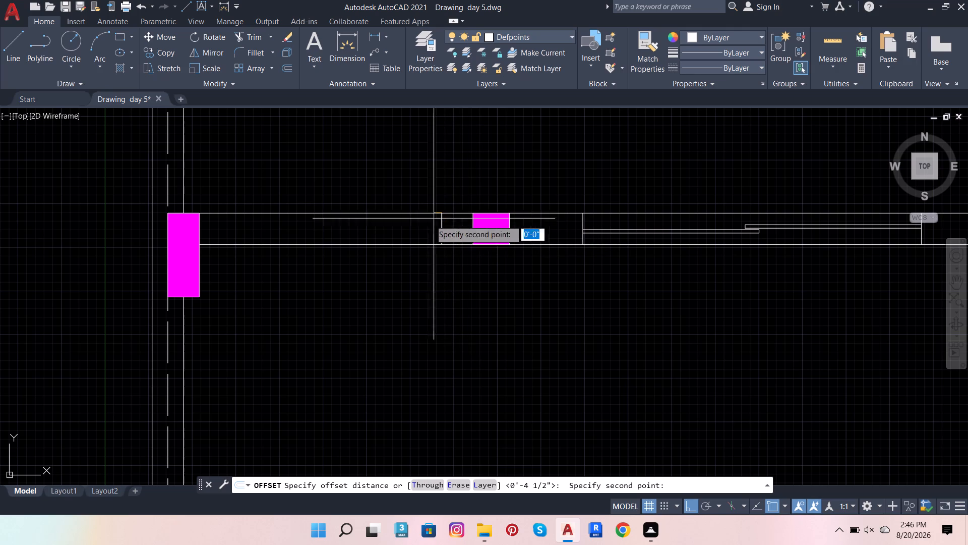
key("4")
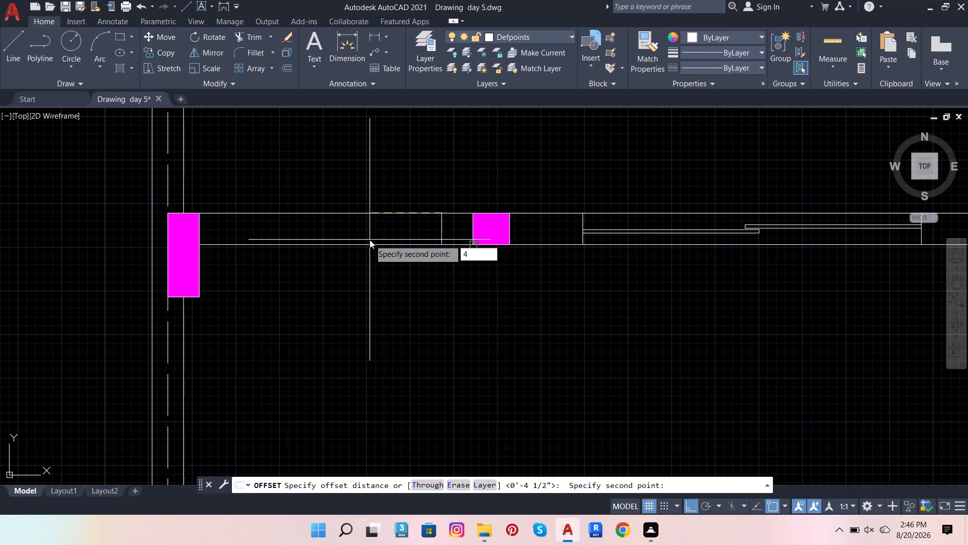
key("apostrophe")
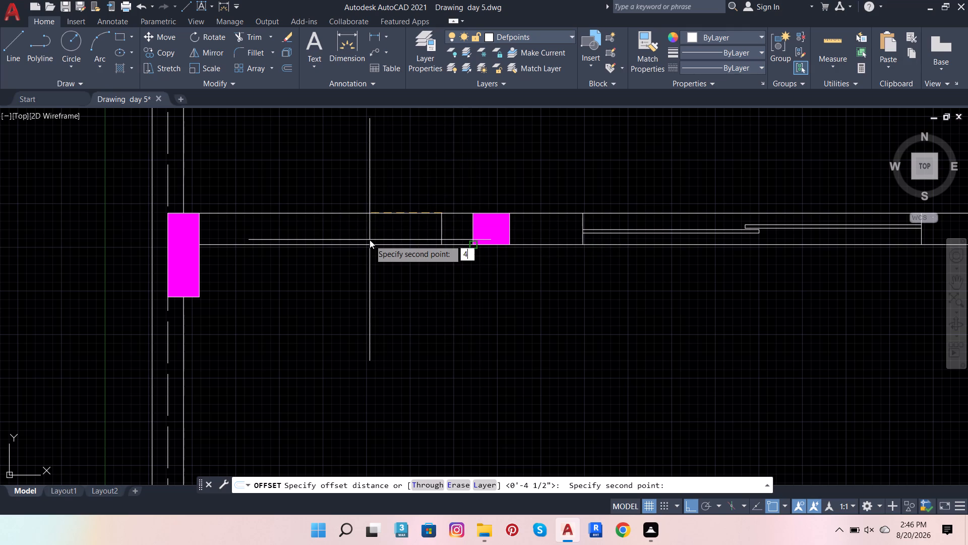
key("Return")
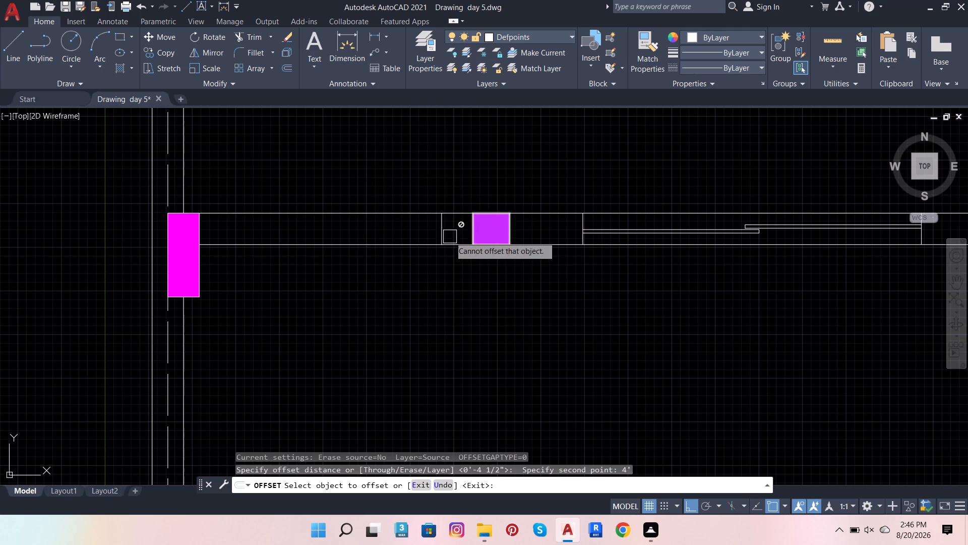
left_click(438, 234)
left_click(333, 261)
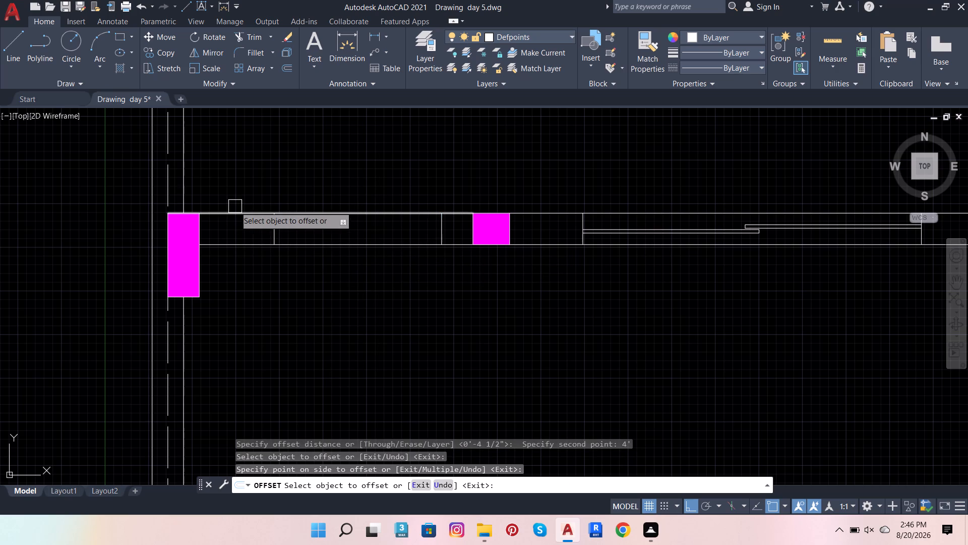
key("Escape")
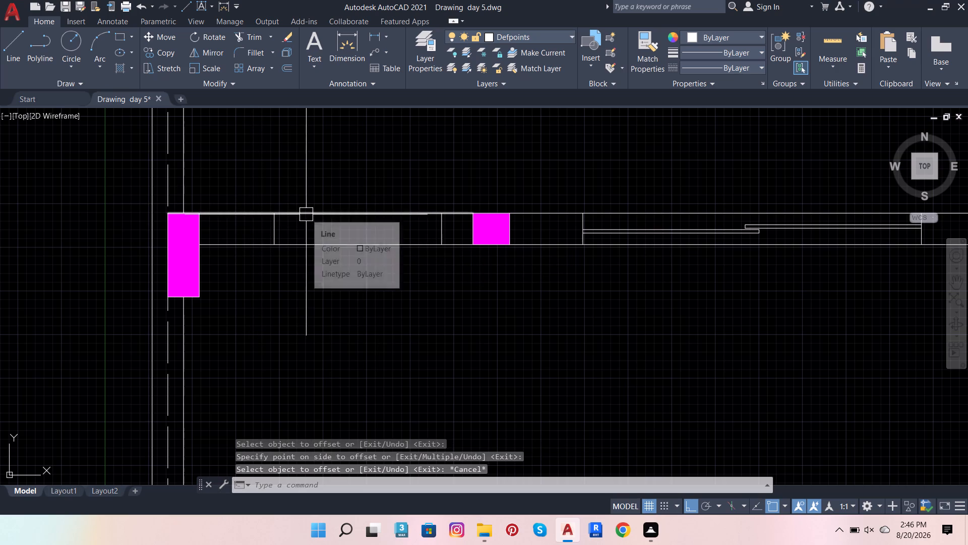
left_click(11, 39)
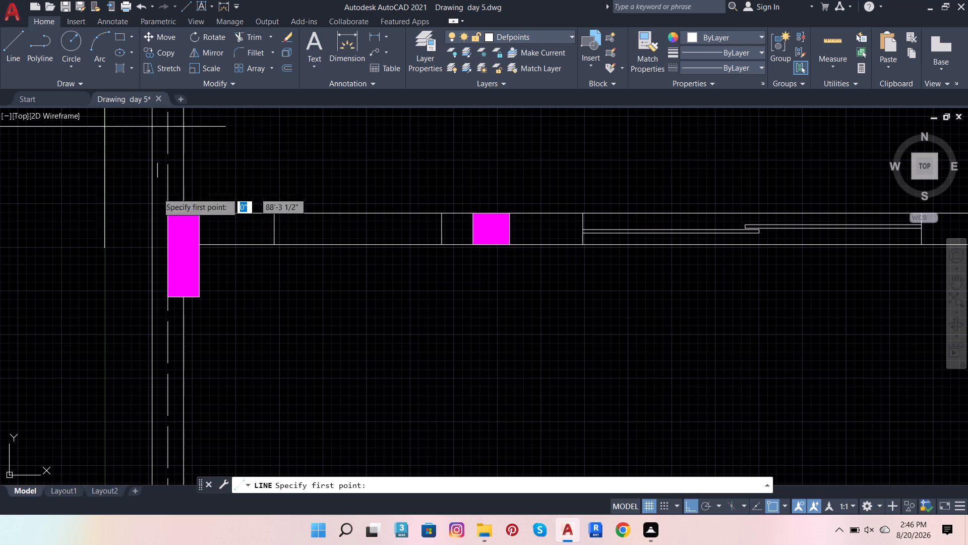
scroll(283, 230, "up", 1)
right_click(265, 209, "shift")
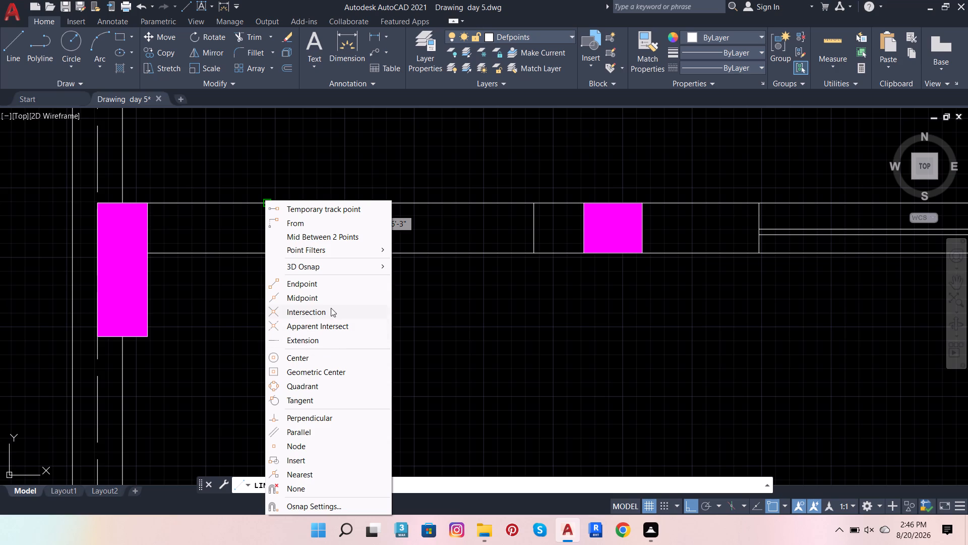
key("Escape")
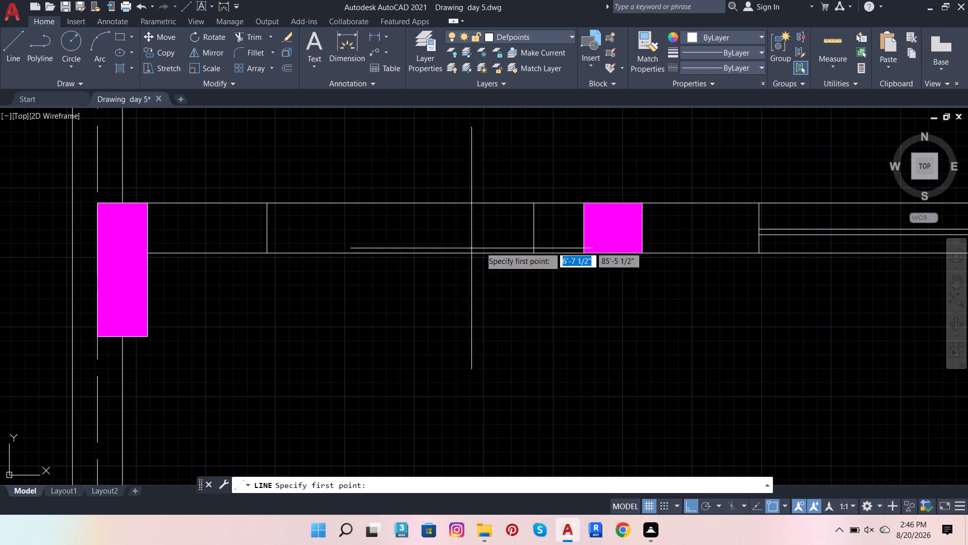
Extend both lines of the sliding window's lower, left-hand panel leftward past the small magenta block to the new offset line.
left_click(255, 42)
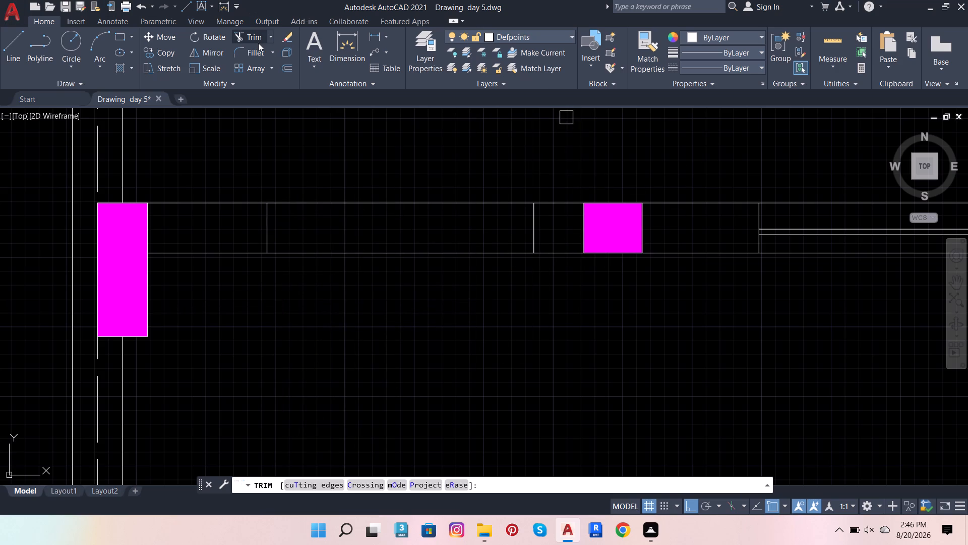
scroll(856, 245, "up", 1)
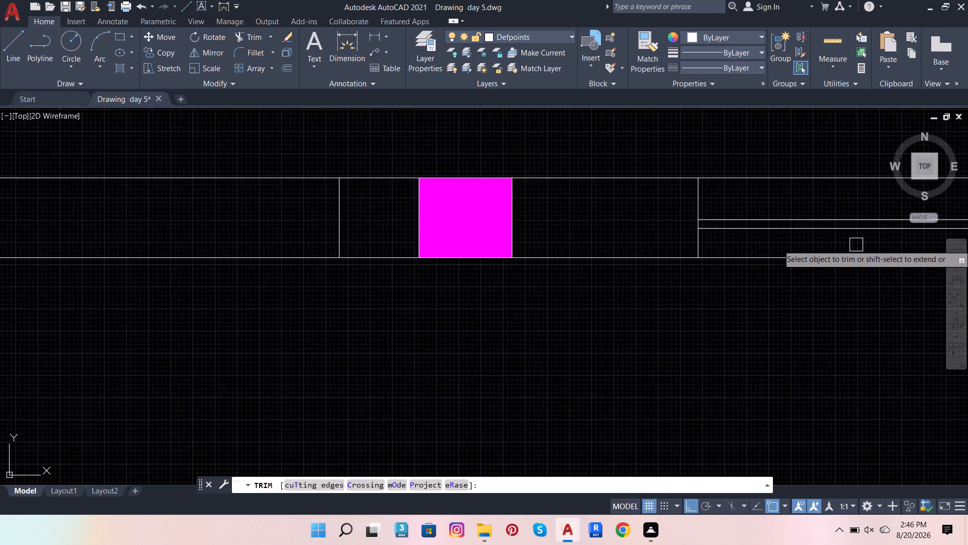
scroll(856, 245, "up", 1)
scroll(848, 241, "down", 2)
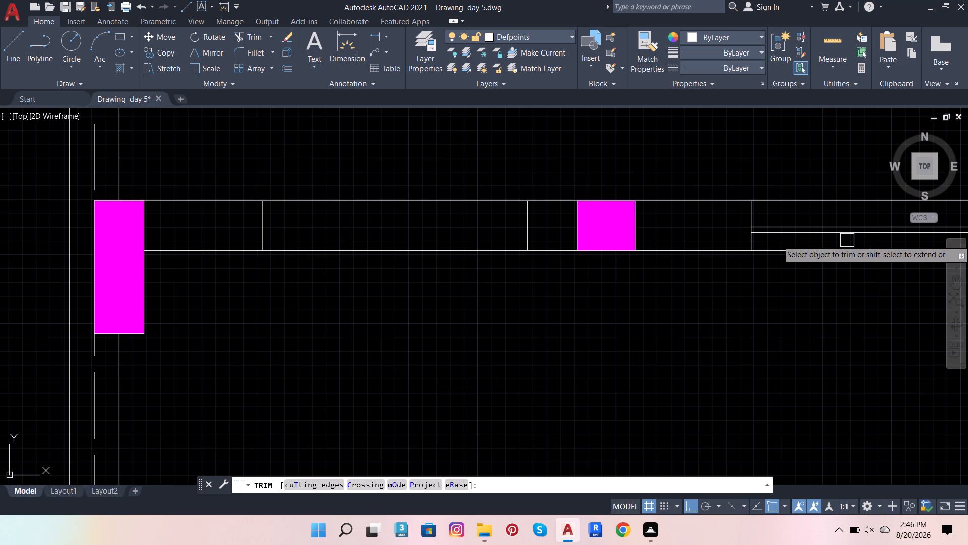
left_click(835, 237, "shift")
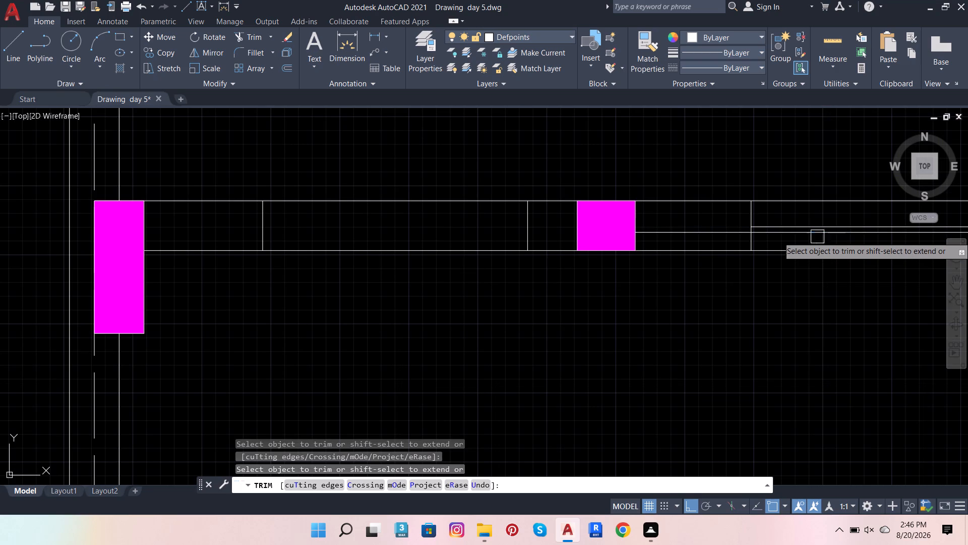
left_click(704, 237, "shift")
left_click(685, 234, "shift")
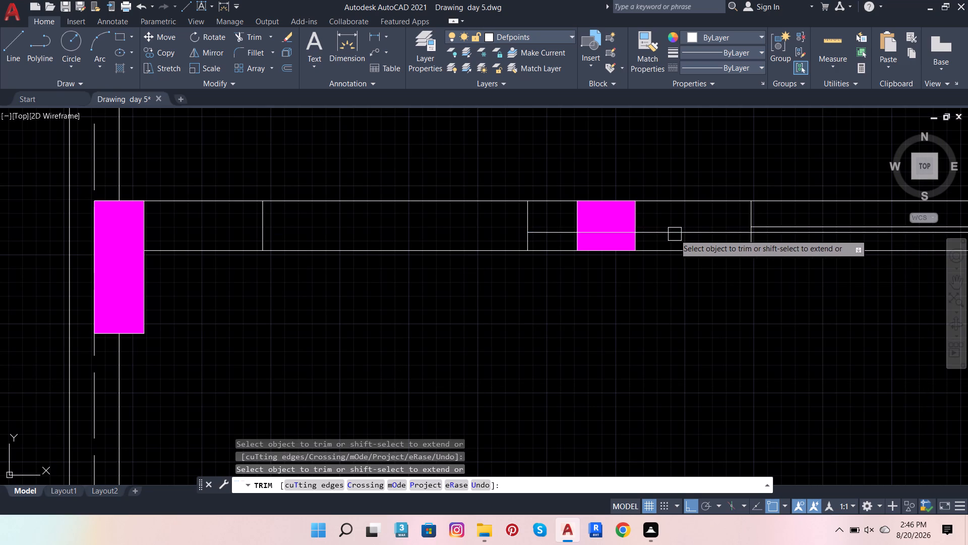
left_click(668, 234, "shift")
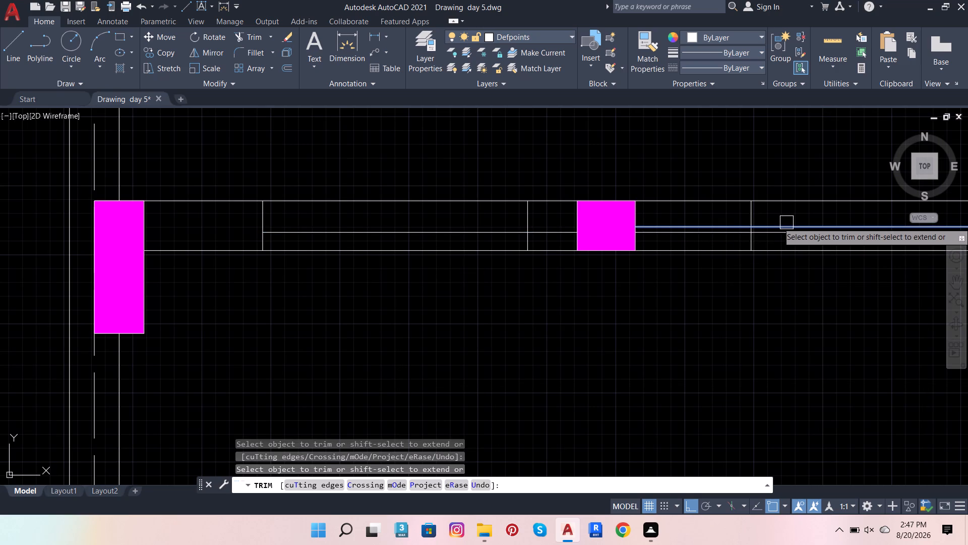
left_click(786, 223, "shift")
left_click(711, 223, "shift")
left_click(682, 223, "shift")
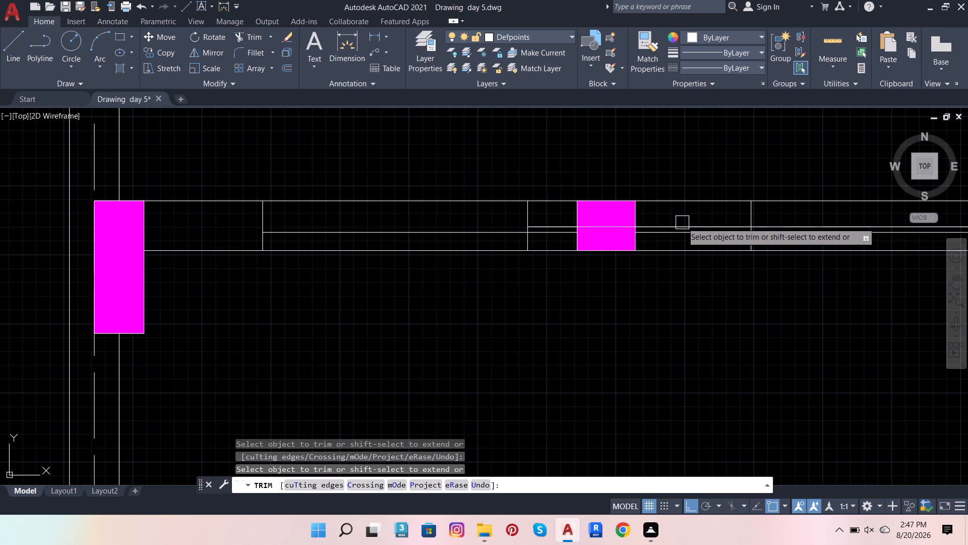
left_click(672, 224, "shift")
Extend both lines of the sliding window's upper, right-hand panel leftward to the small magenta block's near edge.
scroll(367, 282, "down", 2, "shift")
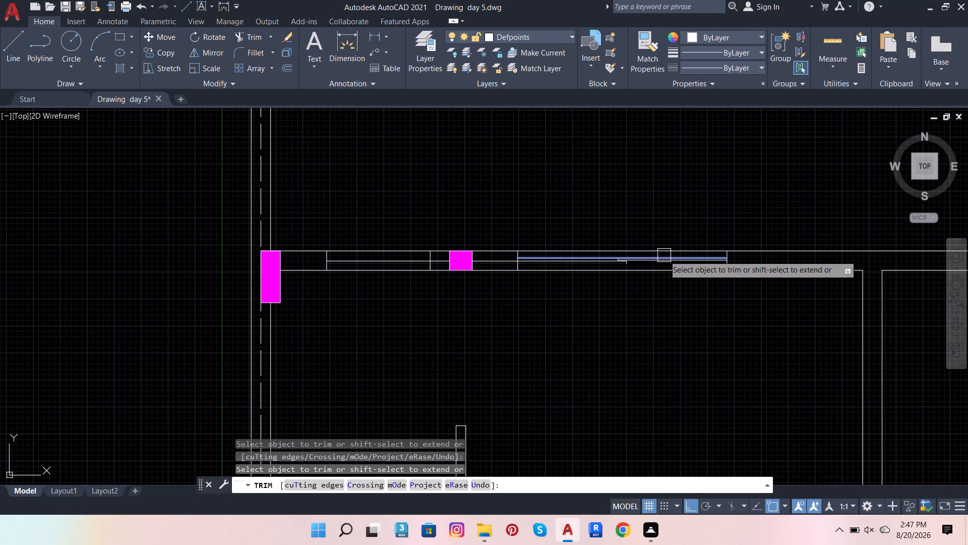
scroll(664, 255, "up", 3, "shift")
left_click(561, 263, "shift")
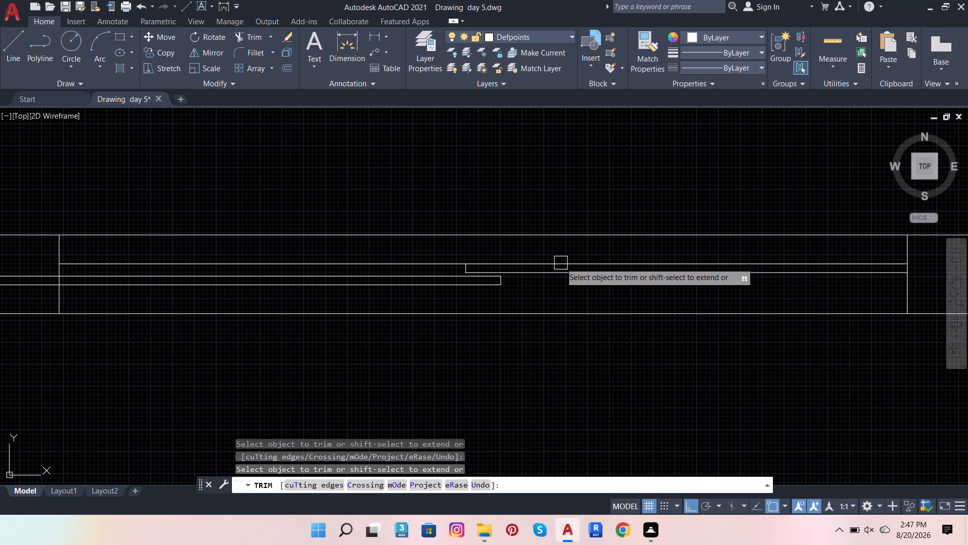
left_click(562, 276, "shift")
scroll(665, 292, "down", 2, "shift")
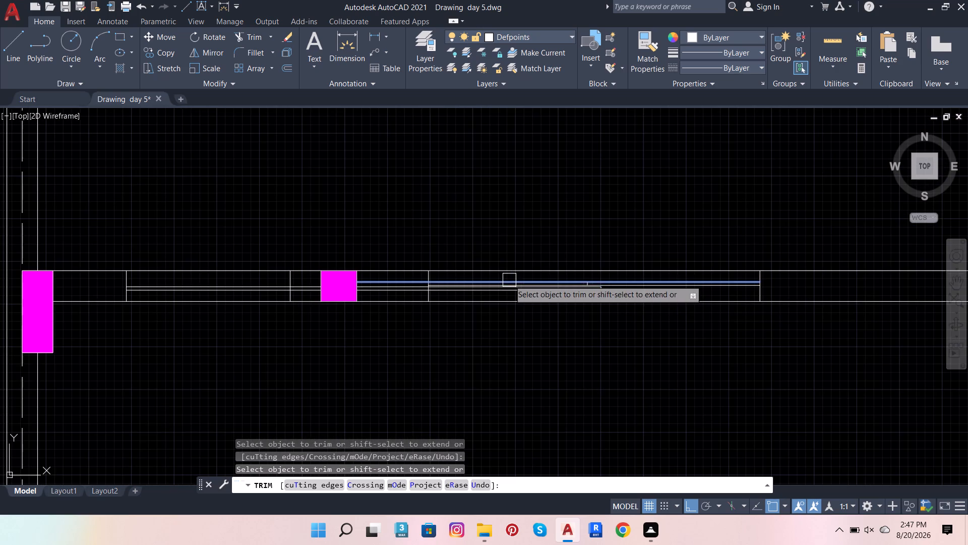
left_click(492, 277, "shift")
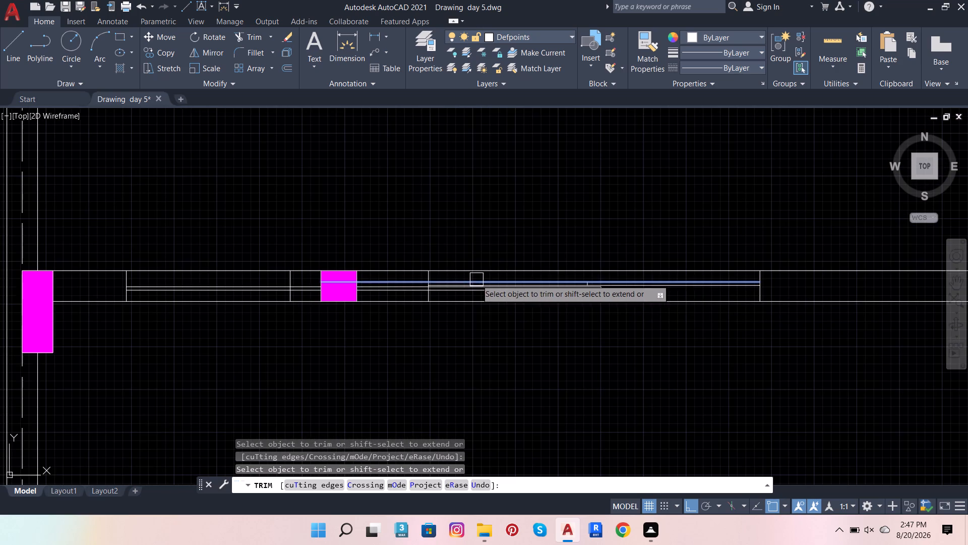
scroll(474, 280, "up", 1, "shift")
scroll(386, 289, "up", 2, "shift")
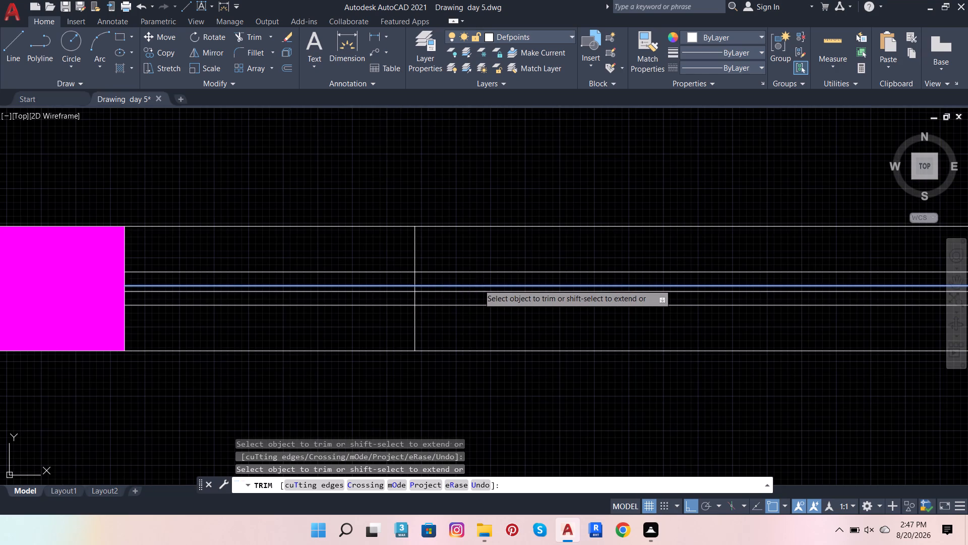
left_click(478, 284, "shift")
Extend both upper-panel lines further left, past the small magenta block, to the 4' offset line.
scroll(601, 286, "down", 2, "shift")
left_click(474, 281, "shift")
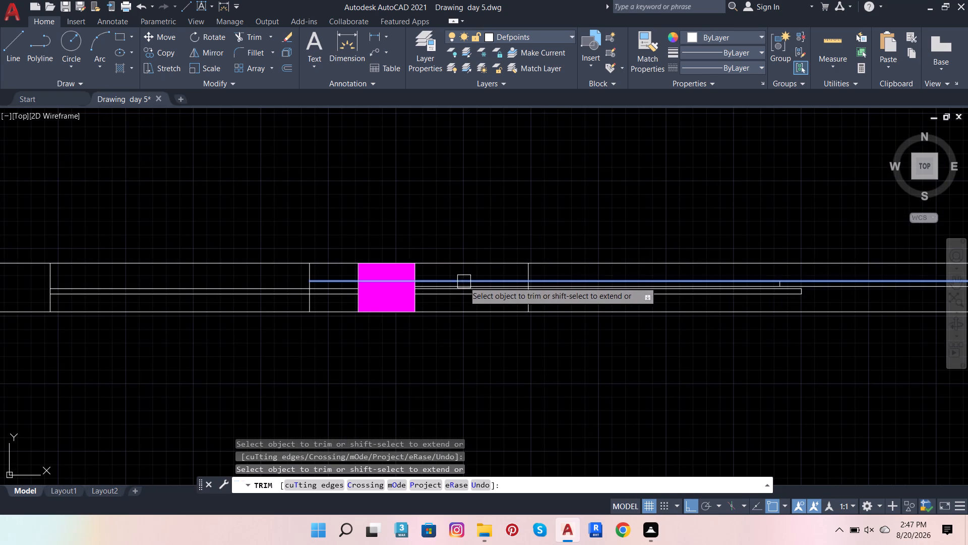
left_click(460, 276, "shift")
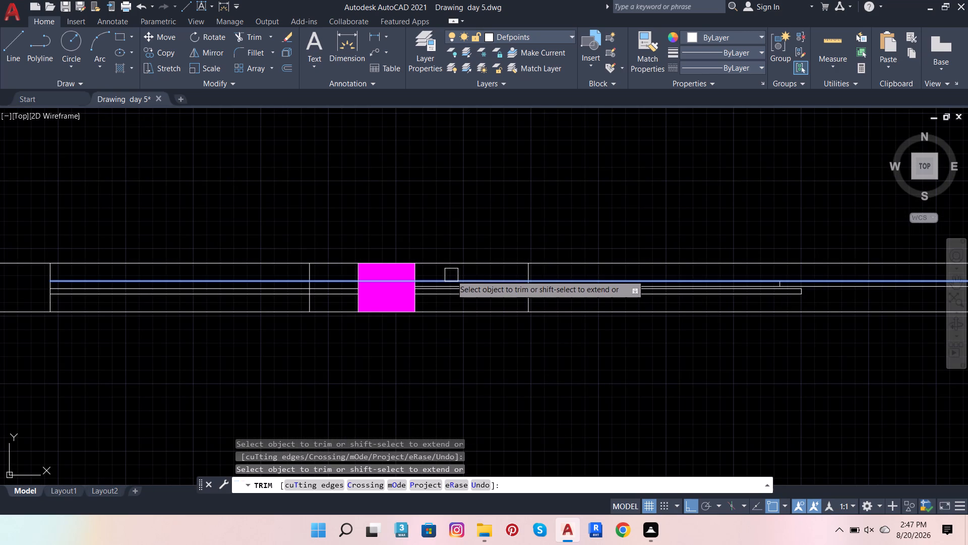
left_click(451, 275, "shift")
scroll(482, 279, "up", 2, "shift")
left_click(474, 294, "shift")
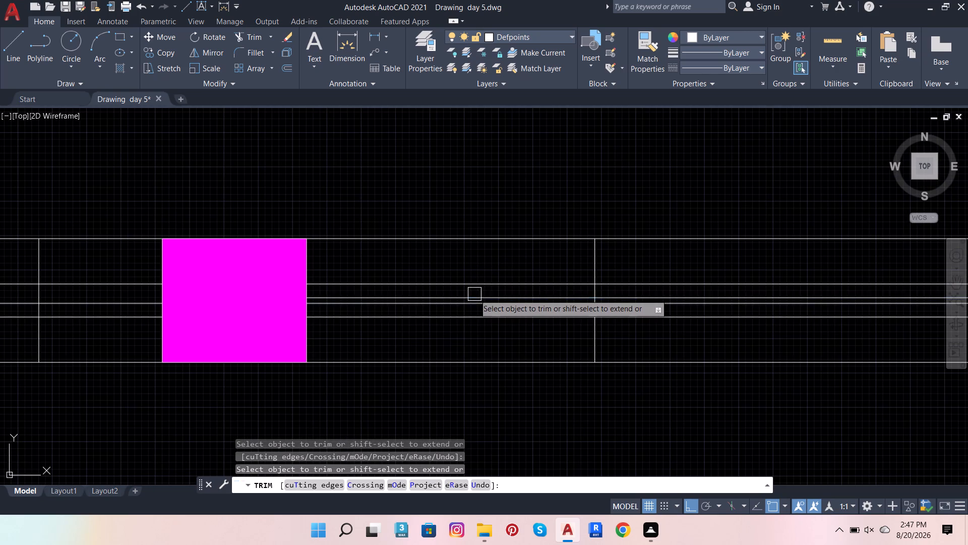
scroll(562, 288, "down", 1, "shift")
left_click(449, 294, "shift")
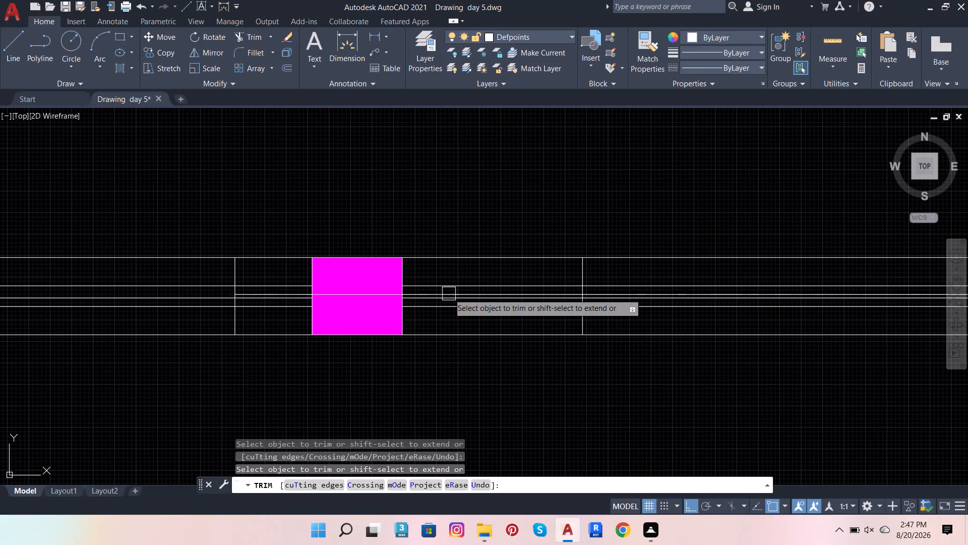
scroll(571, 287, "down", 2, "shift")
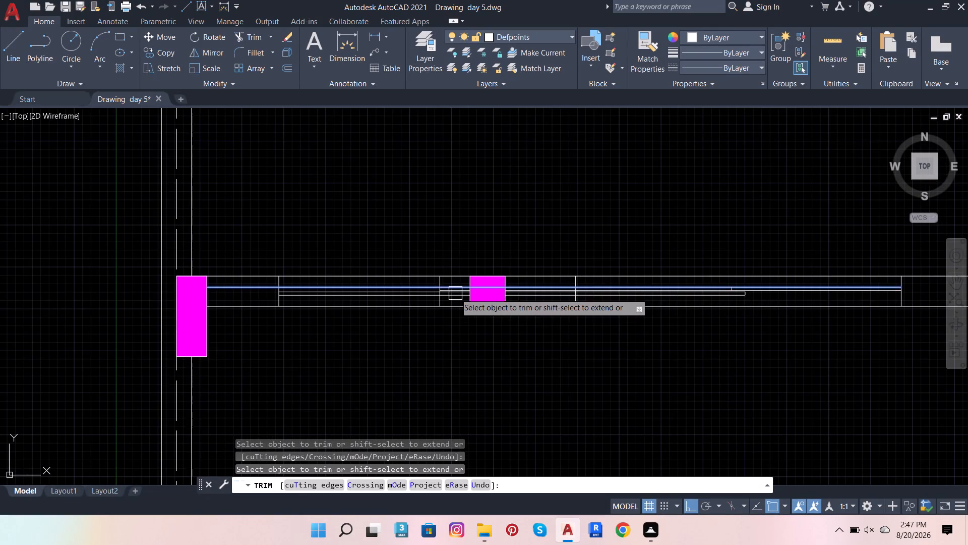
scroll(455, 293, "up", 3, "shift")
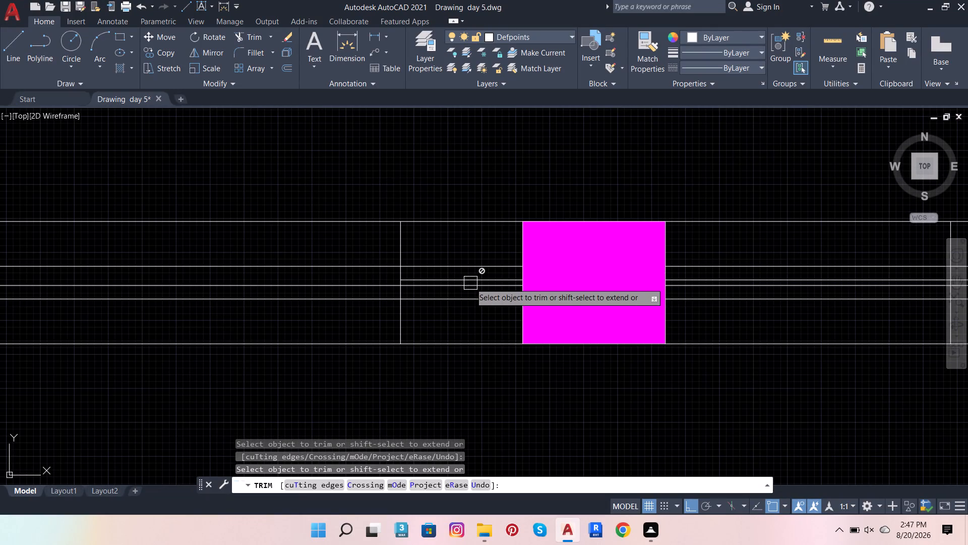
scroll(470, 283, "down", 1, "shift")
left_click(470, 283, "shift")
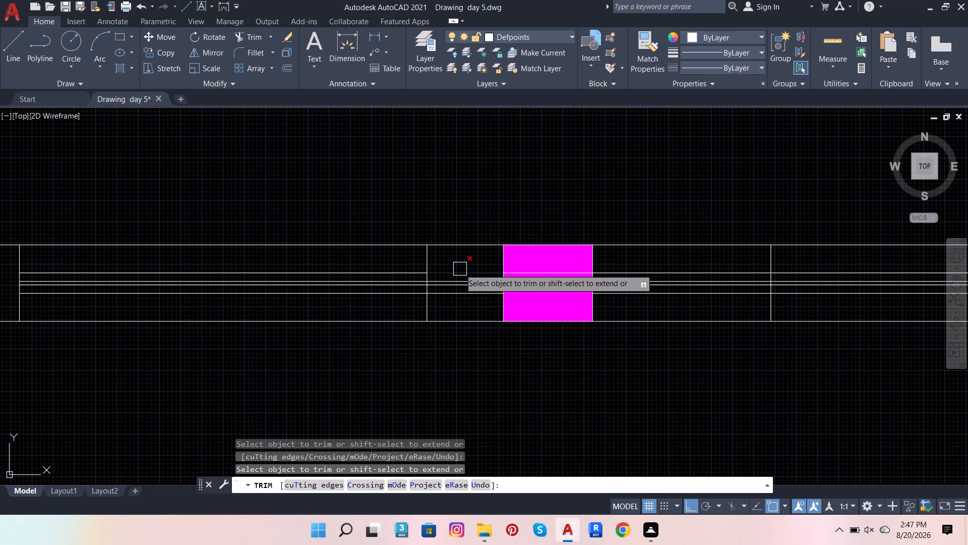
Trim the four panel lines between the short vertical line and the small magenta block's left edge.
left_click_drag(472, 262, 479, 302)
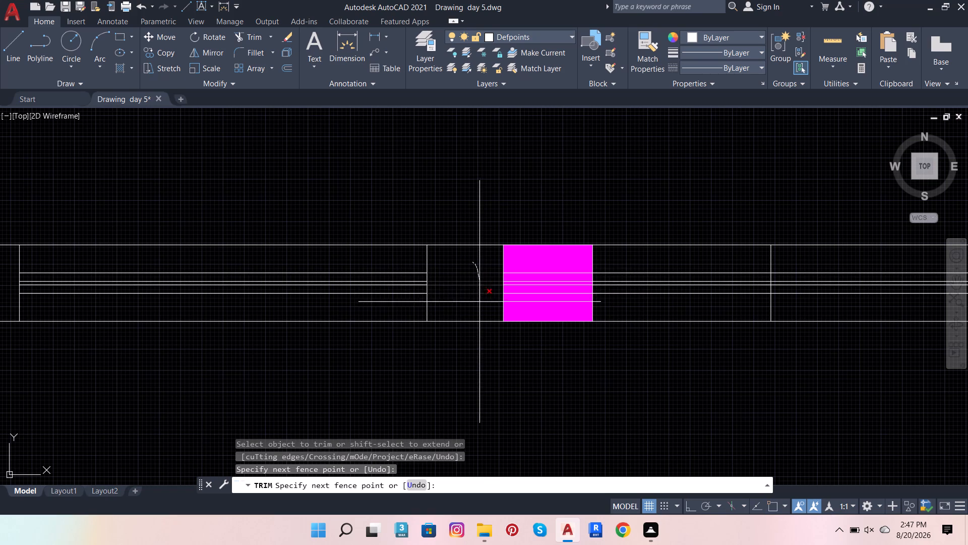
left_click_drag(479, 302, 479, 303)
scroll(498, 333, "down", 2)
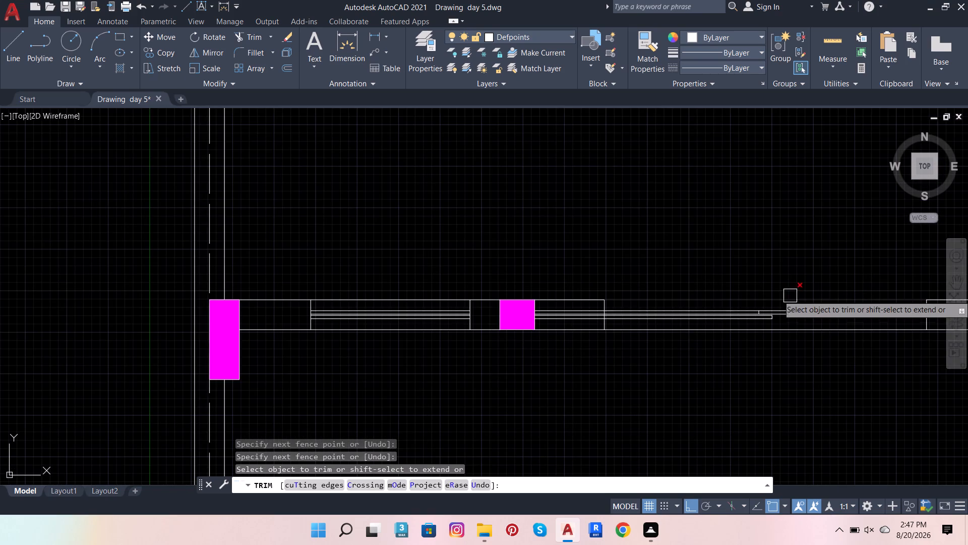
Trim the two extended upper-panel lines between the original window's left jamb and that panel's left end.
scroll(766, 308, "up", 2)
scroll(630, 313, "up", 1)
left_click(695, 303)
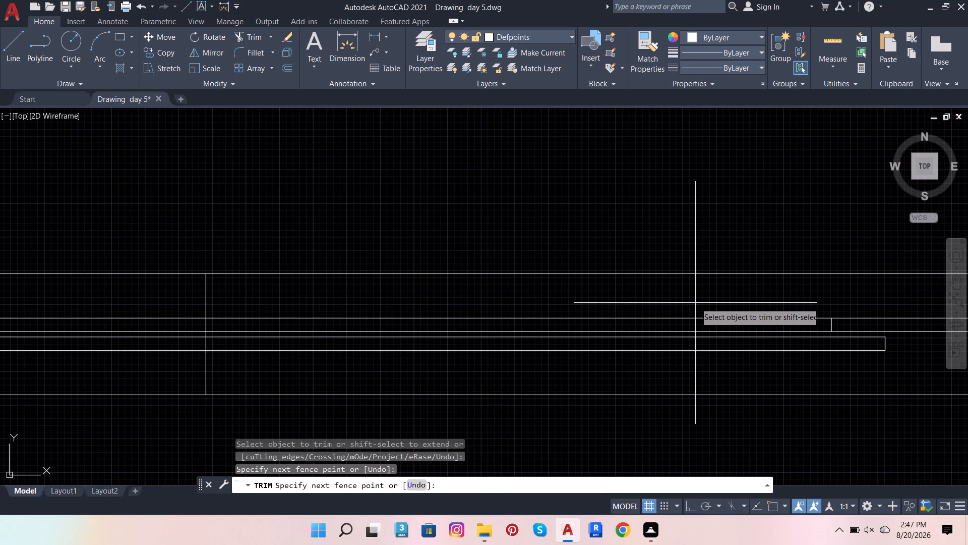
left_click(690, 333)
scroll(731, 335, "down", 2)
key("Escape")
key("Escape")
key("Escape")
key("Escape")
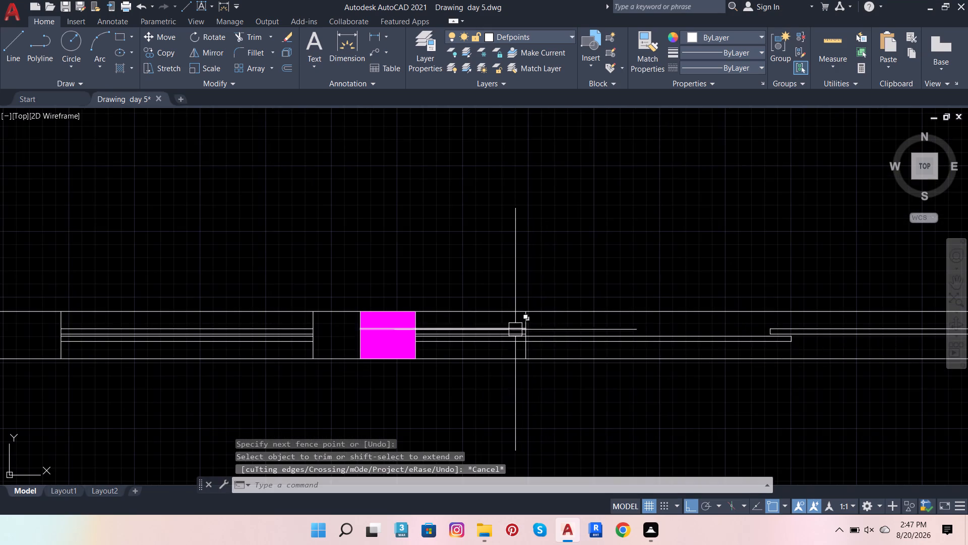
Delete the upper panel's two leftover line pieces running from the small magenta block to the original window's left jamb.
scroll(512, 332, "up", 2)
left_click(488, 325)
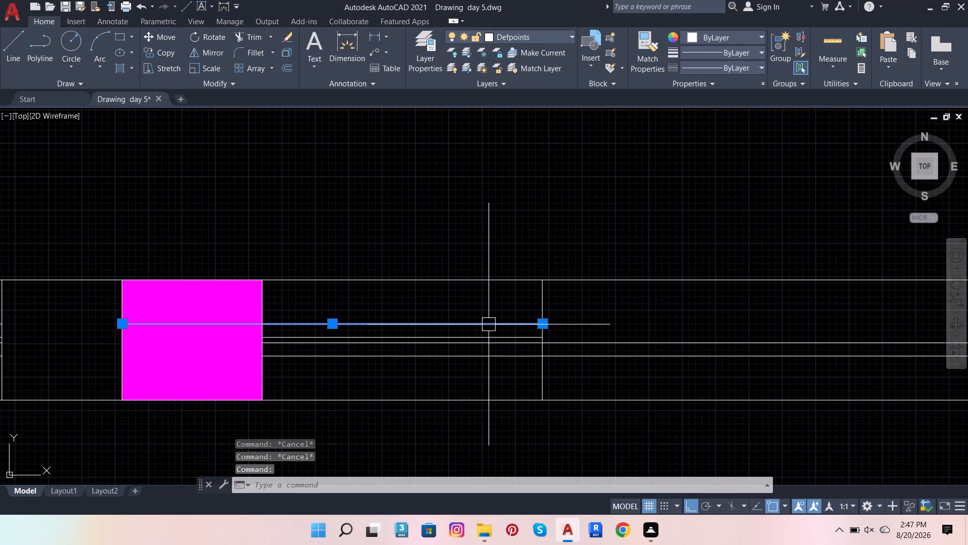
left_click(494, 340)
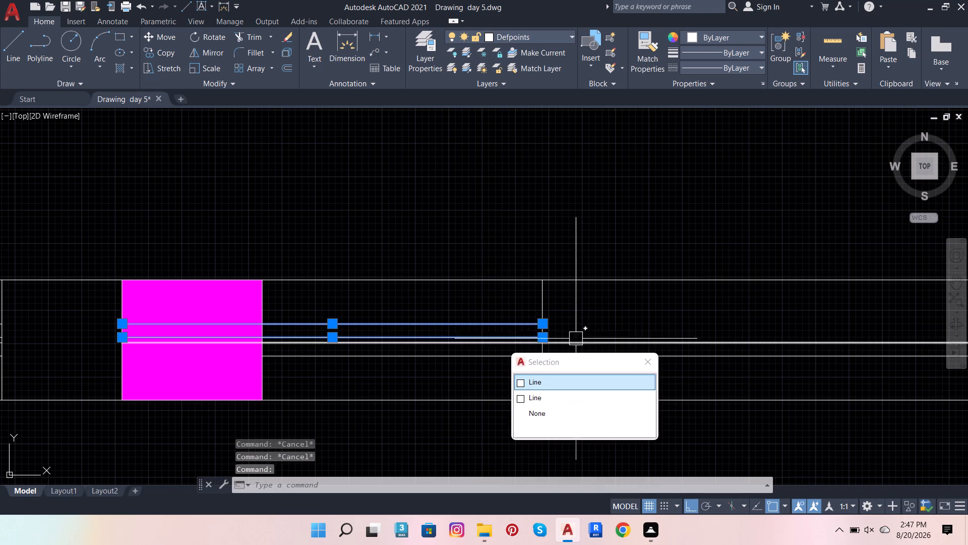
key("Delete")
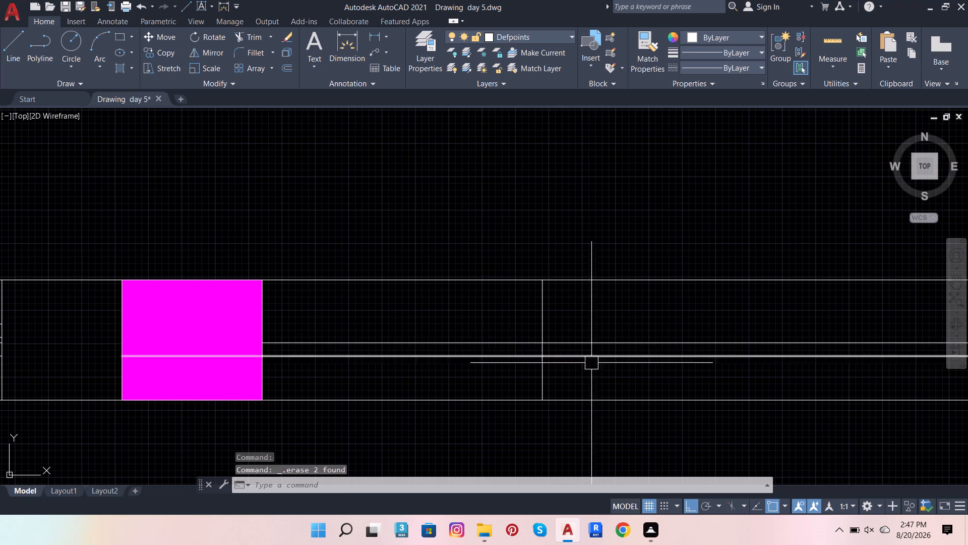
Trim both lower-panel lines between the small magenta block and the original window's left jamb.
left_click(263, 37)
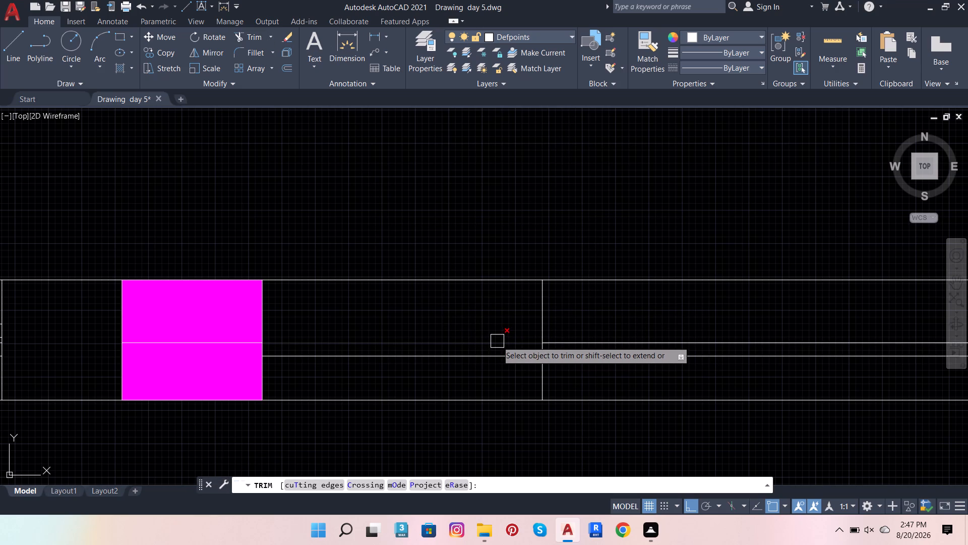
scroll(495, 342, "down", 2)
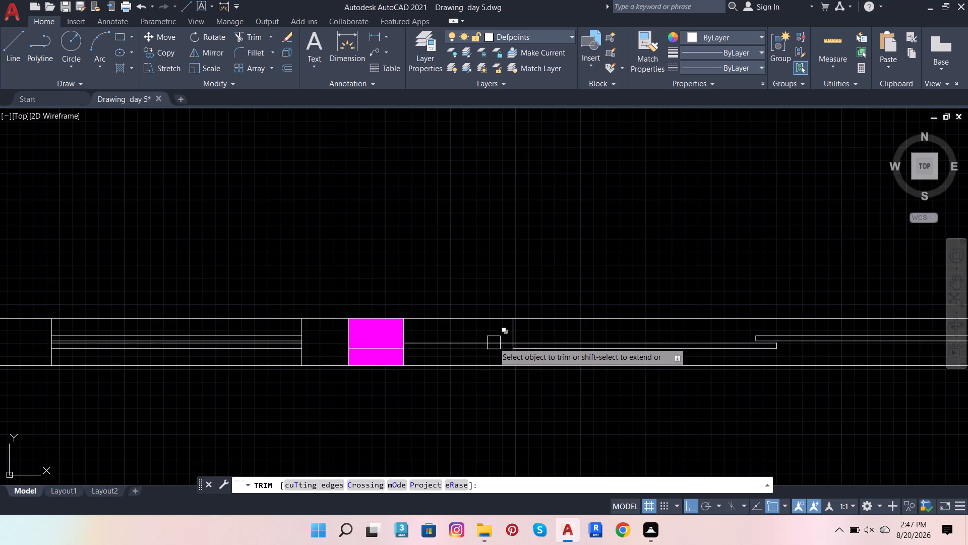
left_click(492, 341, "shift")
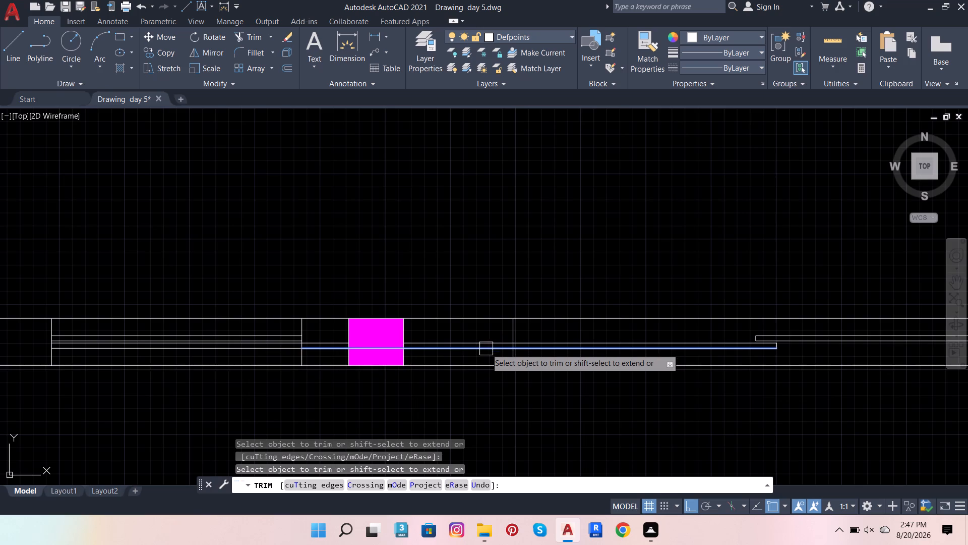
left_click(486, 349, "shift")
left_click(483, 333)
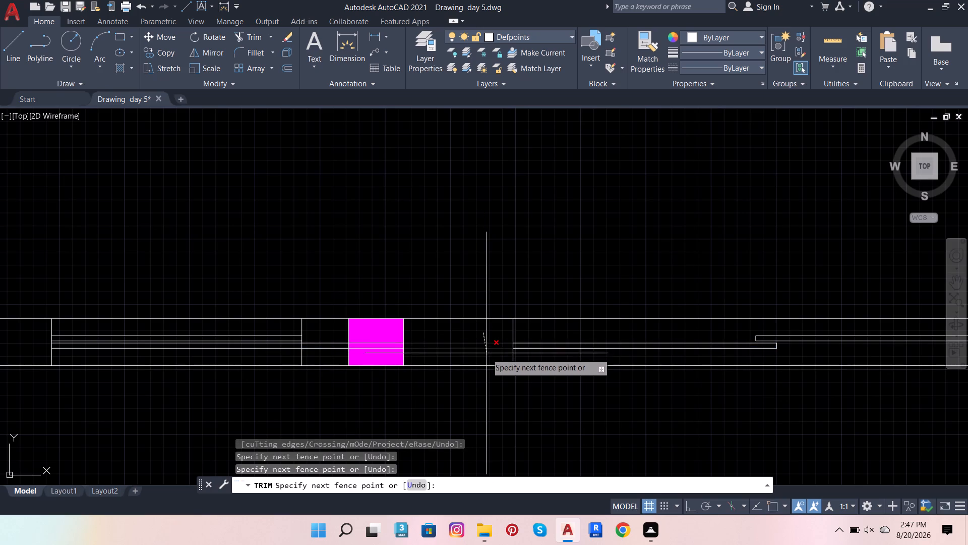
left_click(487, 353)
scroll(302, 346, "up", 3)
key("Escape")
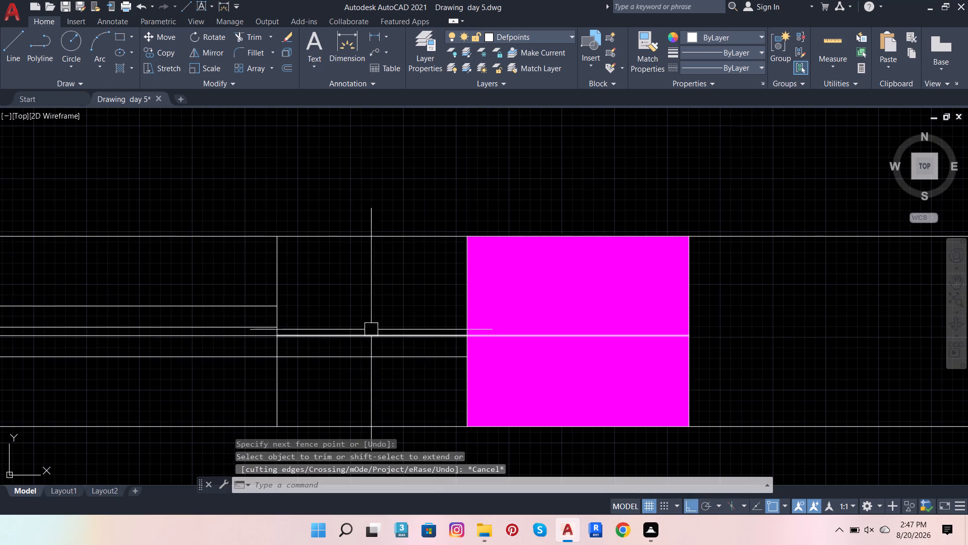
Delete the lower panel's two leftover line pieces crossing the small magenta block and the wall piece just left of it.
left_click(377, 320)
left_click(383, 367)
left_click(389, 339)
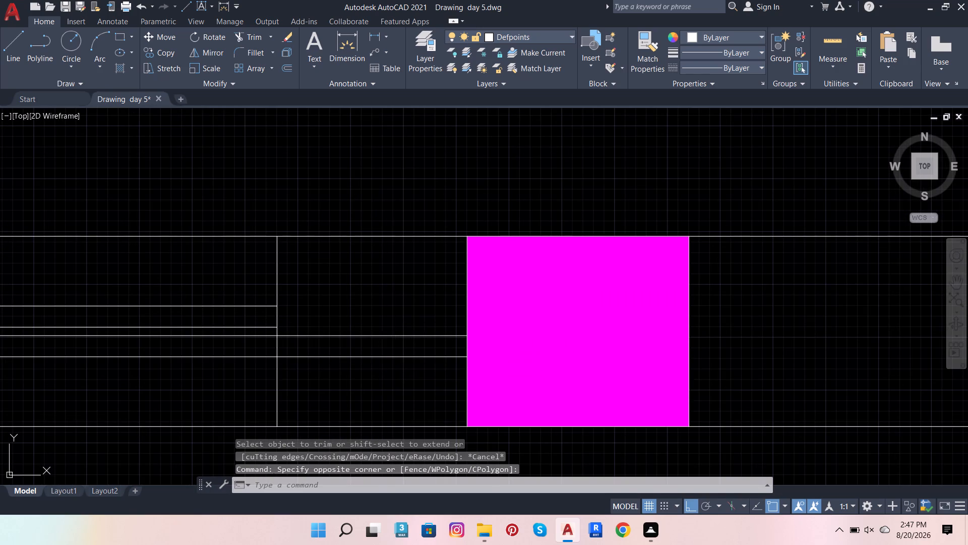
left_click(394, 358)
key("Delete")
Draw a vertical line about 4" long downward from the midpoint of the new left window's top panel line.
scroll(434, 325, "down", 3)
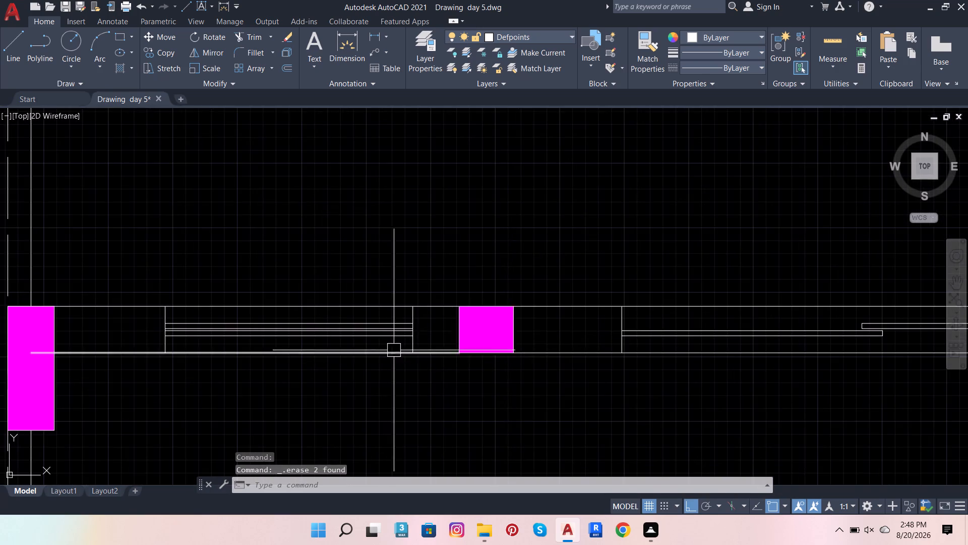
scroll(393, 350, "up", 2)
scroll(400, 311, "down", 2)
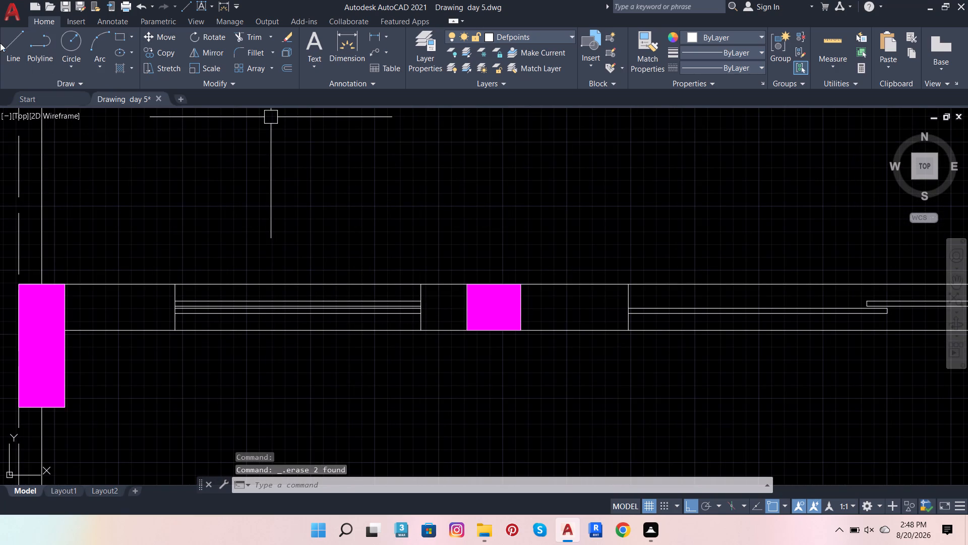
left_click(8, 43)
scroll(324, 307, "up", 2)
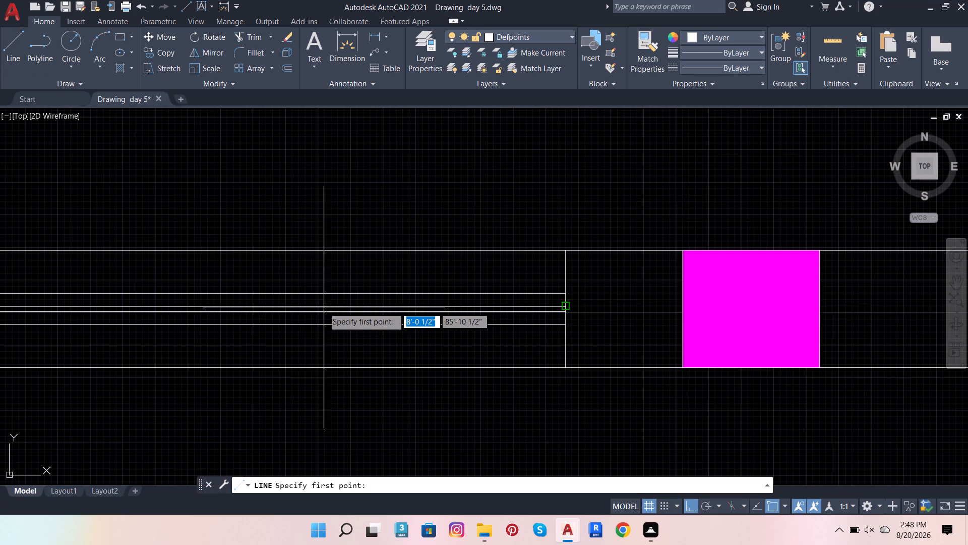
scroll(526, 290, "down", 1)
right_click(361, 288, "shift")
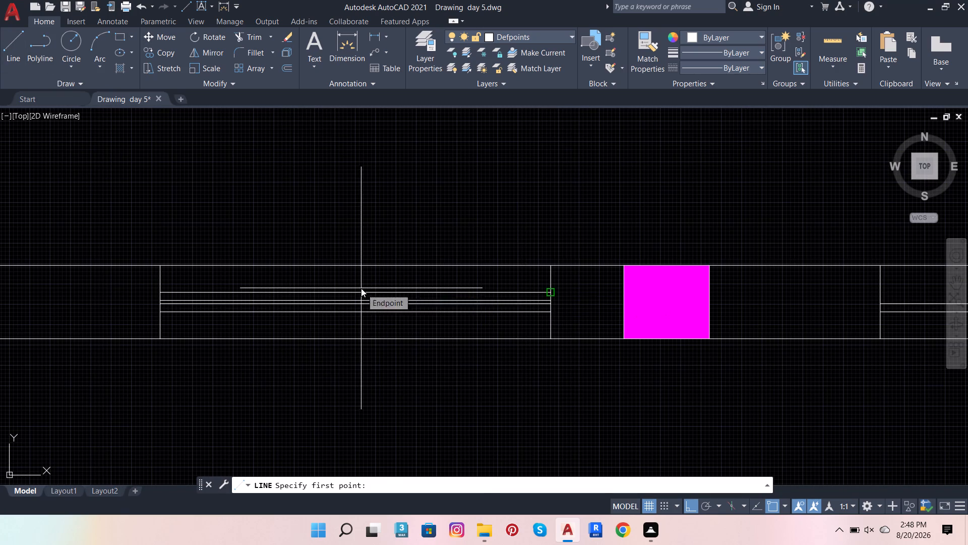
left_click(438, 300)
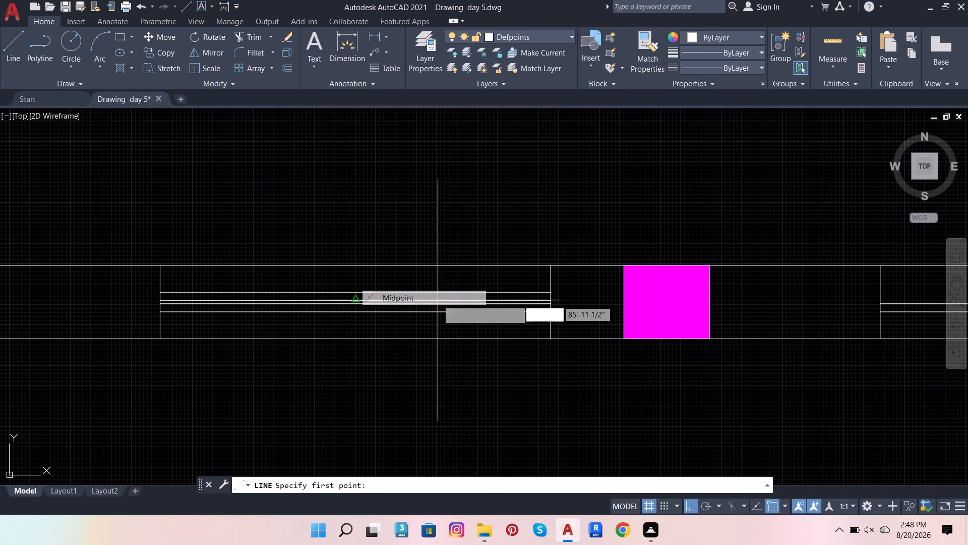
left_click(358, 289)
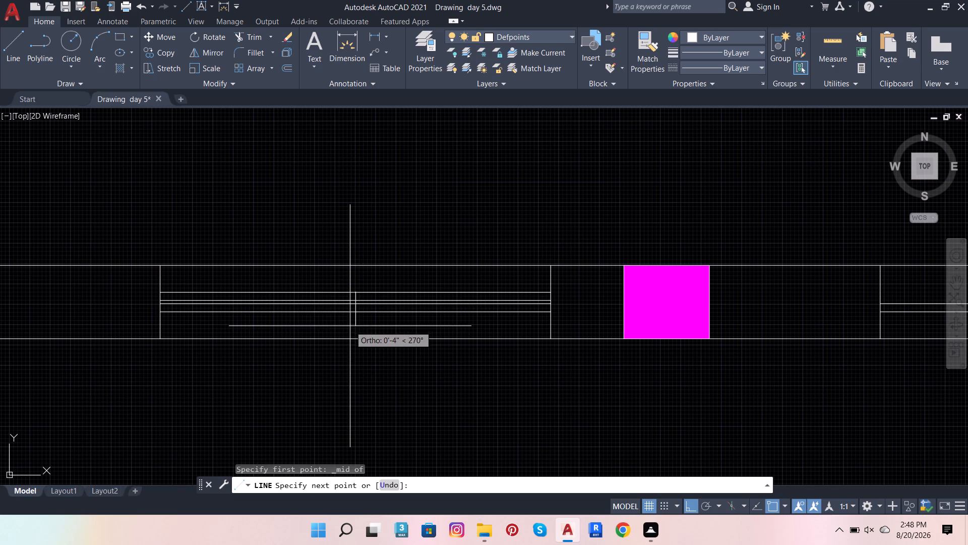
left_click(350, 326)
key("Escape")
Offset the new window's central vertical line 2" to the right.
left_click(360, 327)
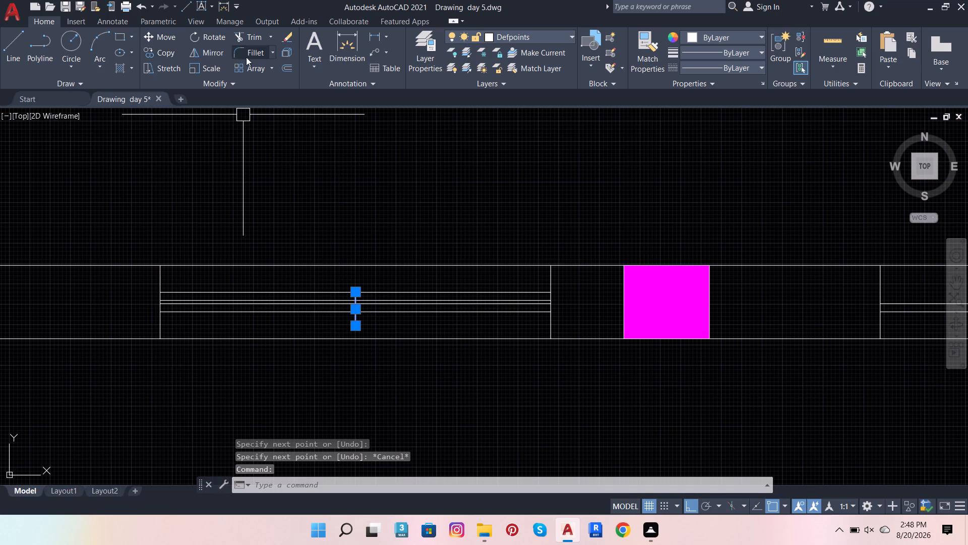
left_click(281, 71)
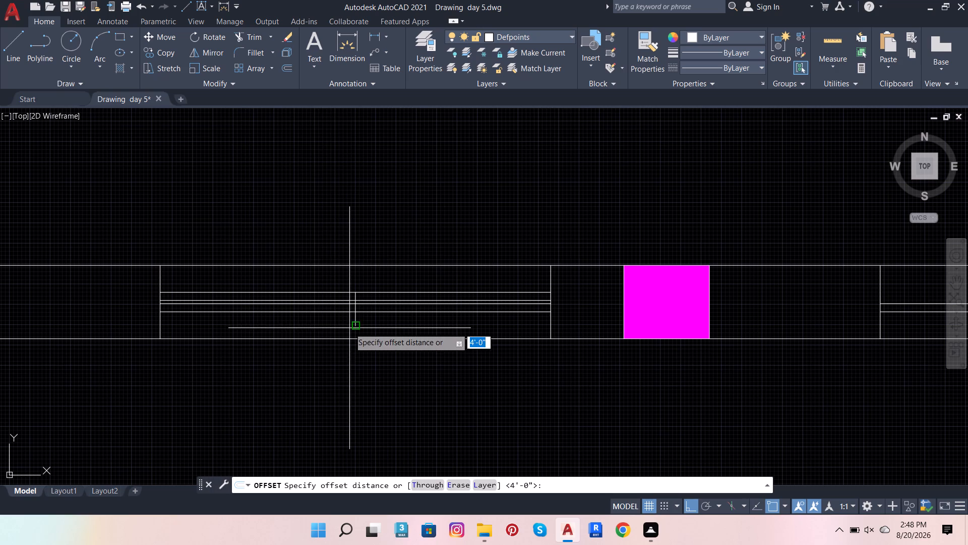
left_click(349, 329)
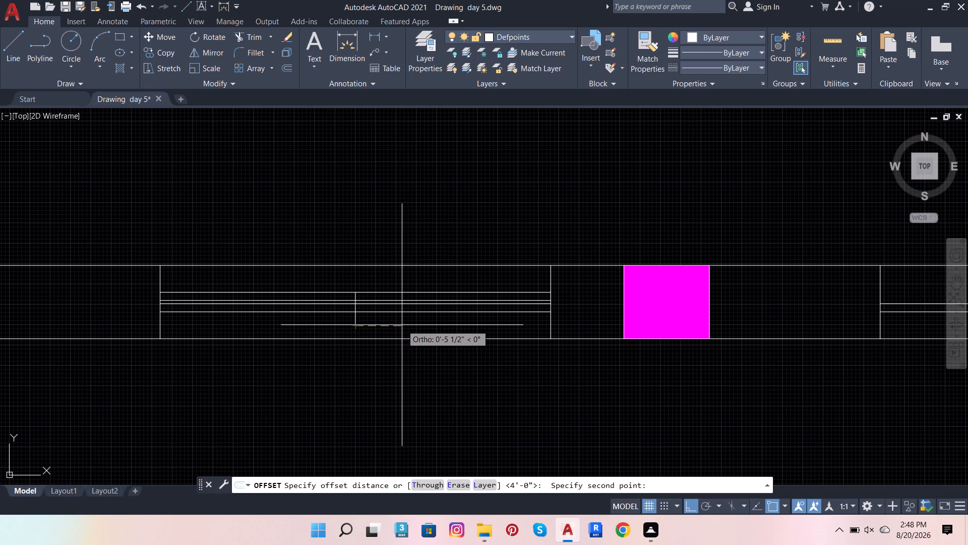
key("2")
key("Return")
left_click(402, 325)
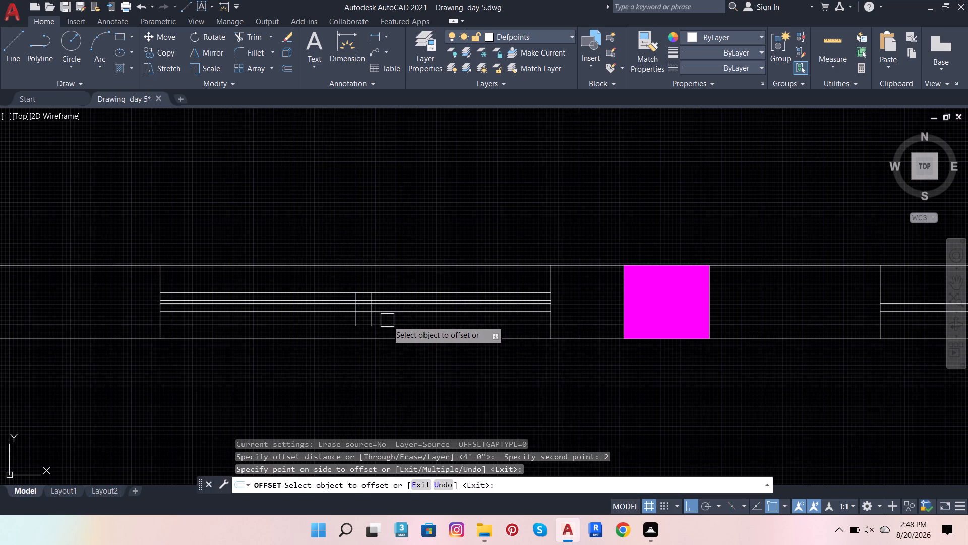
Offset the new window's central vertical line 2" to the left, and delete the original central line.
left_click(350, 322)
left_click(318, 325)
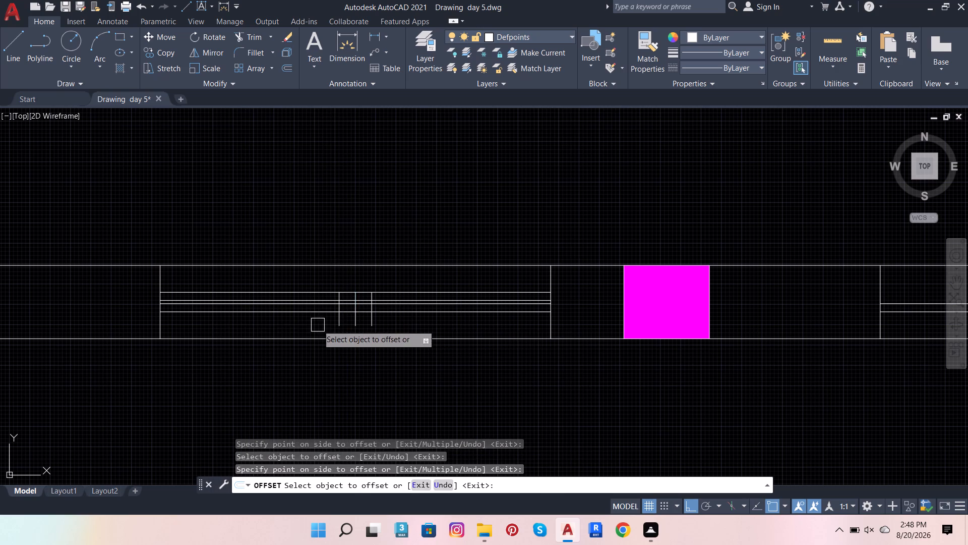
key("Escape")
left_click(352, 326)
key("Delete")
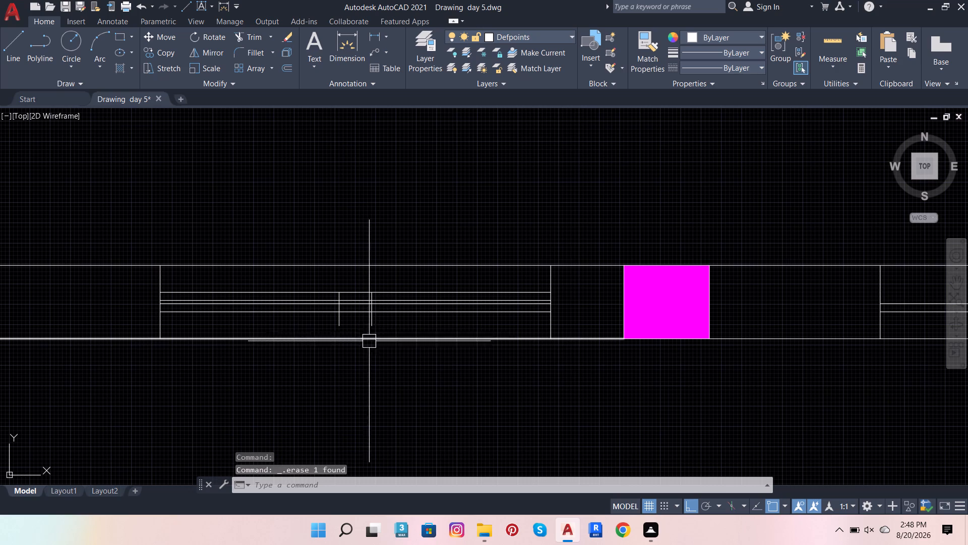
Trim the vertical lines' tails and the panel lines so the upper panel starts at the left vertical and the lower panel ends at the right one.
scroll(338, 289, "up", 3)
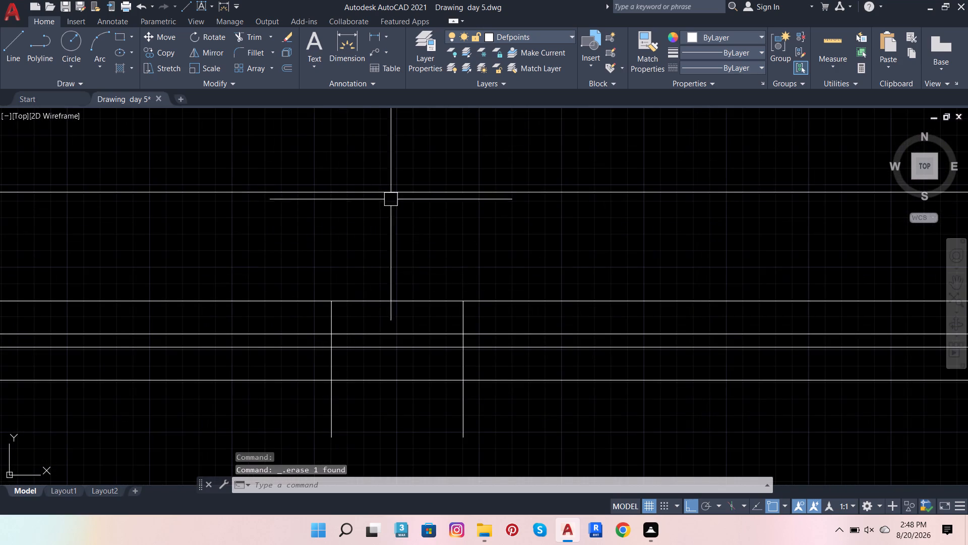
left_click(254, 41)
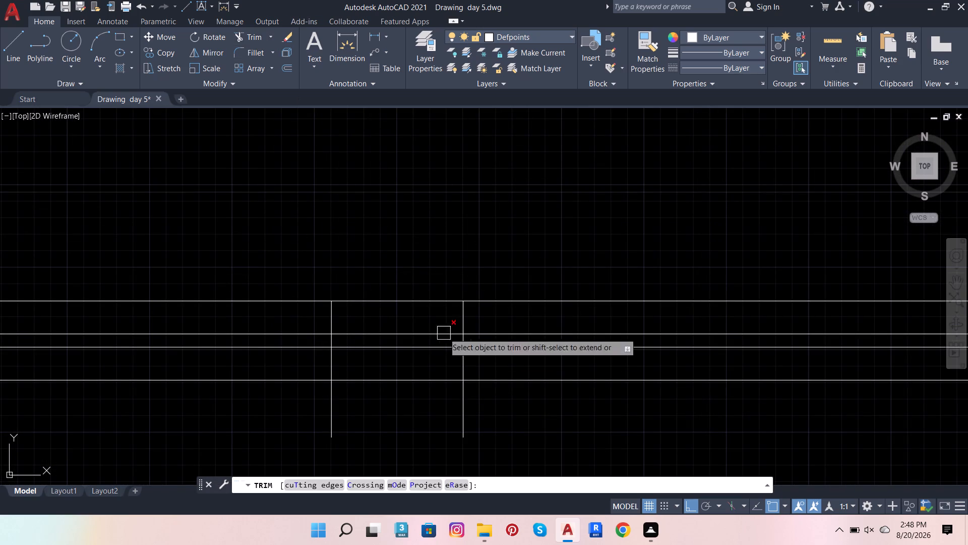
left_click(458, 424)
left_click(332, 410)
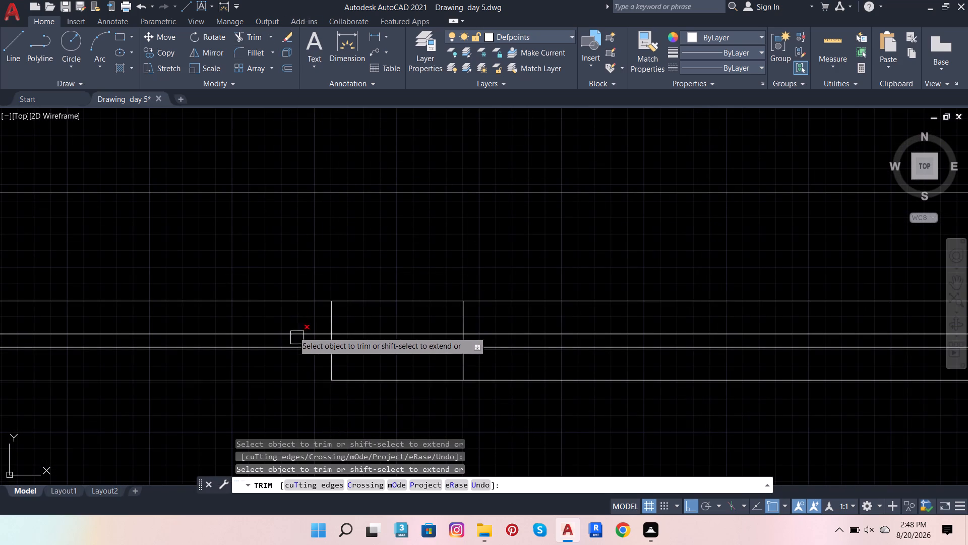
left_click(269, 290)
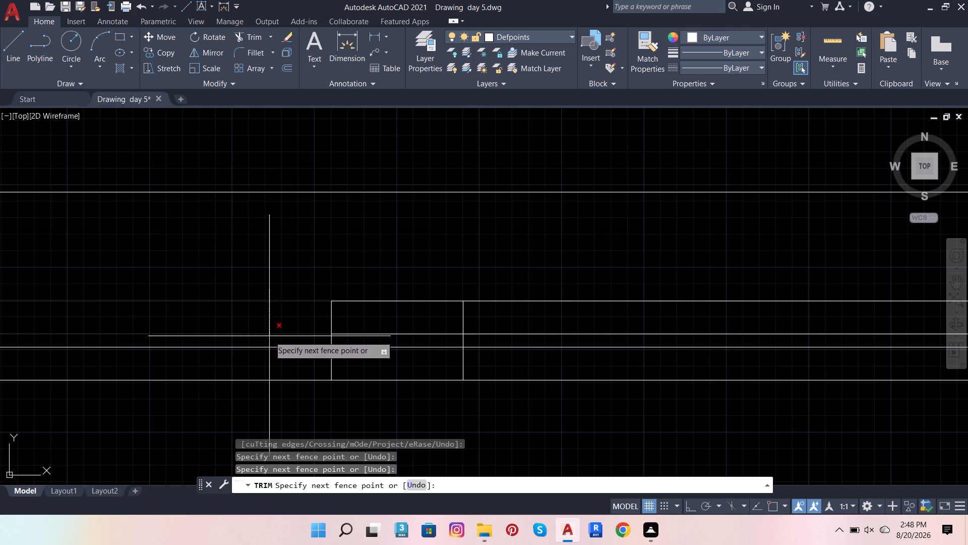
left_click(268, 338)
left_click(463, 320)
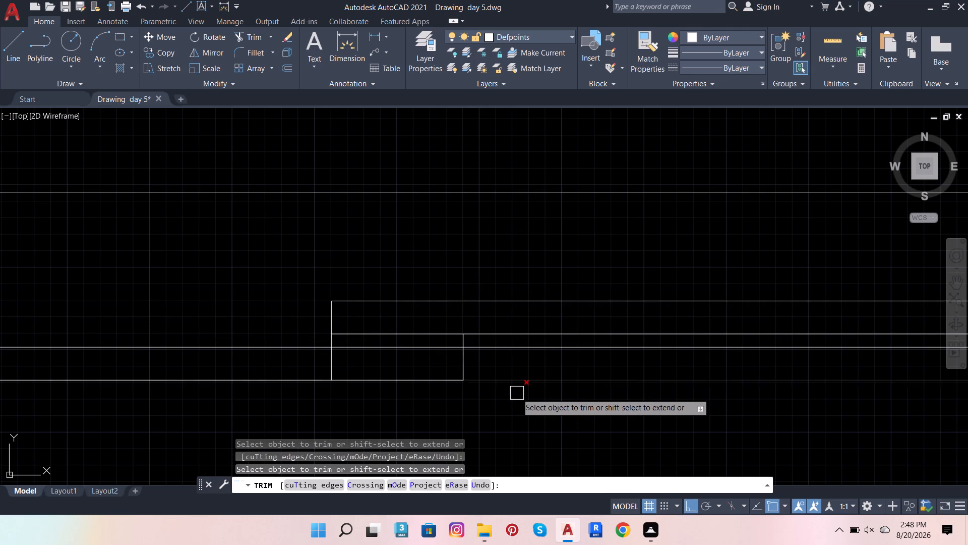
left_click(514, 396)
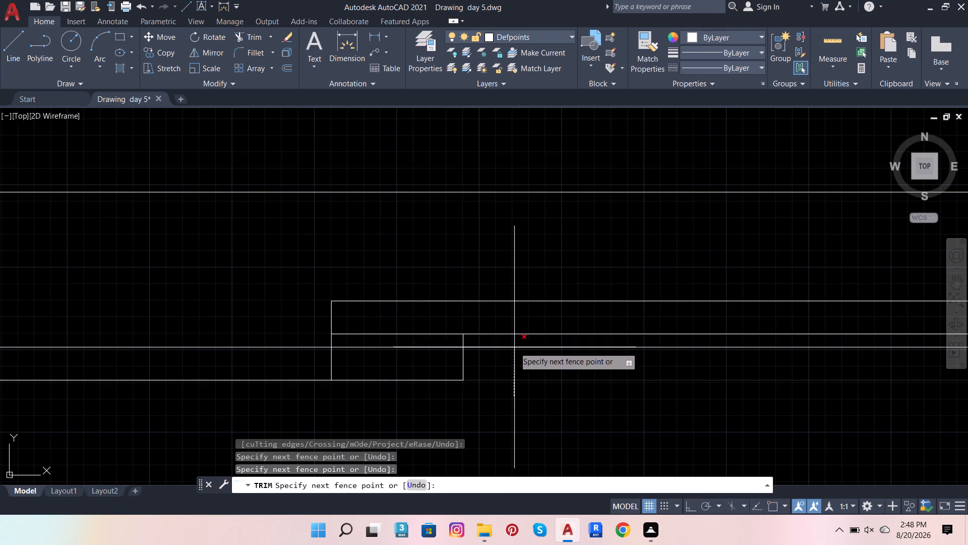
left_click(515, 345)
Trim the leftover vertical line pieces in the gap between the two sliding panels and inside the lower panel.
scroll(468, 346, "up", 3)
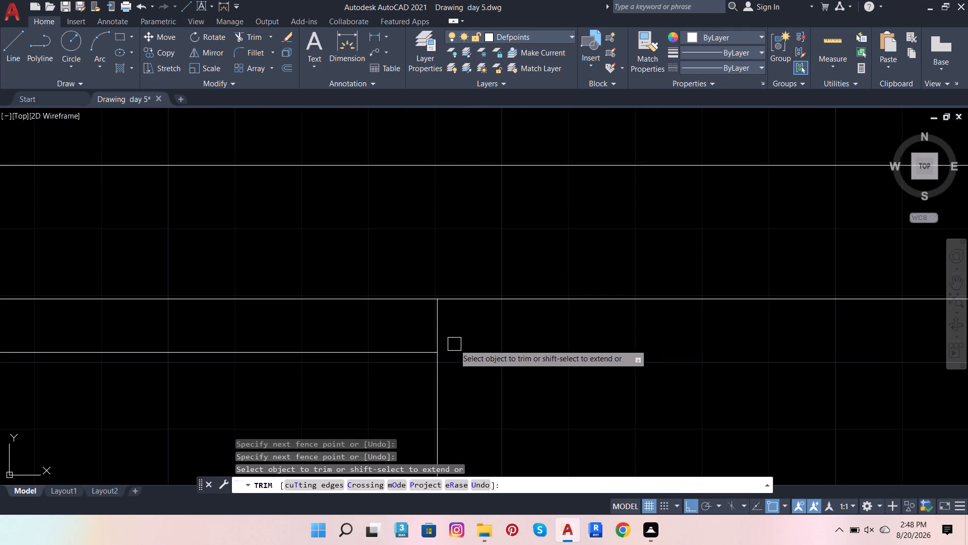
left_click_drag(443, 335, 453, 331)
scroll(547, 360, "down", 5)
scroll(461, 351, "up", 3)
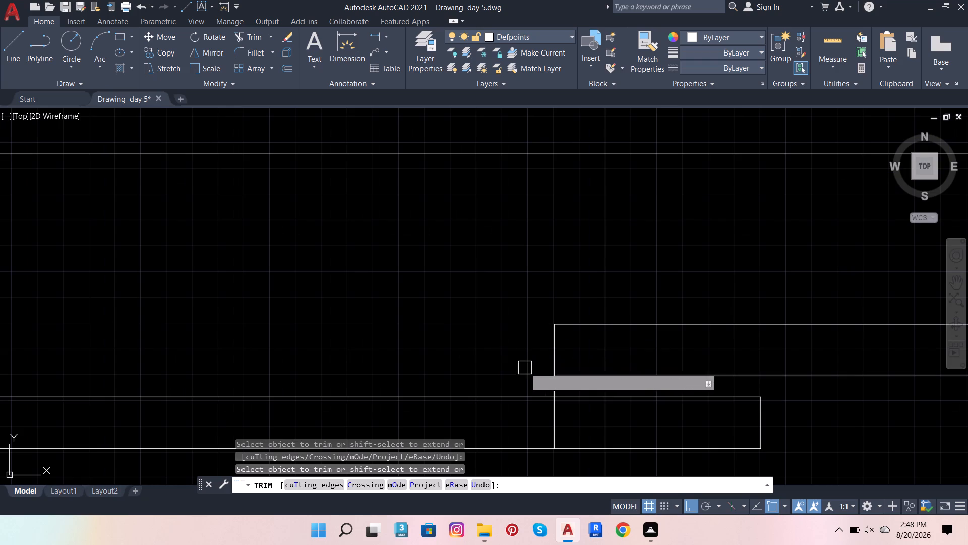
left_click(550, 386)
scroll(433, 274, "down", 2)
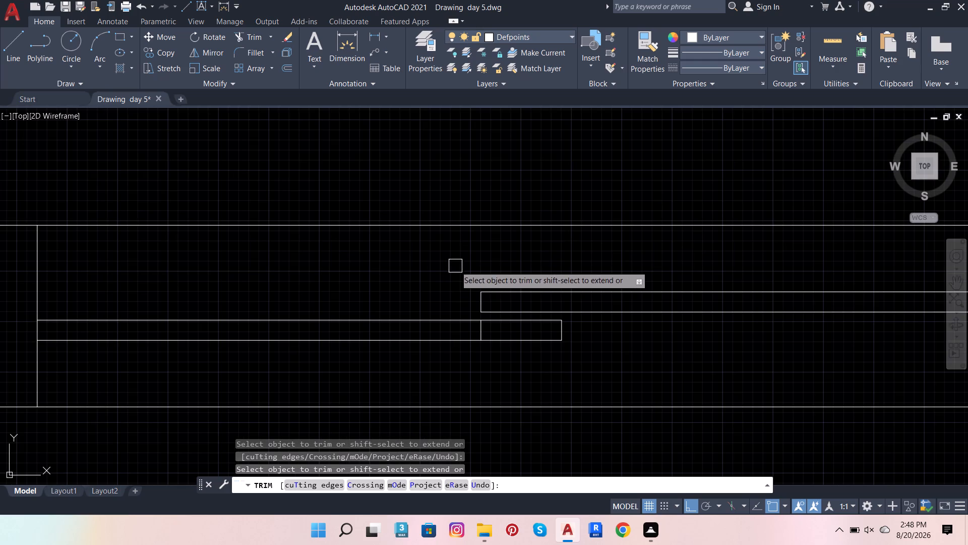
scroll(481, 335, "up", 1)
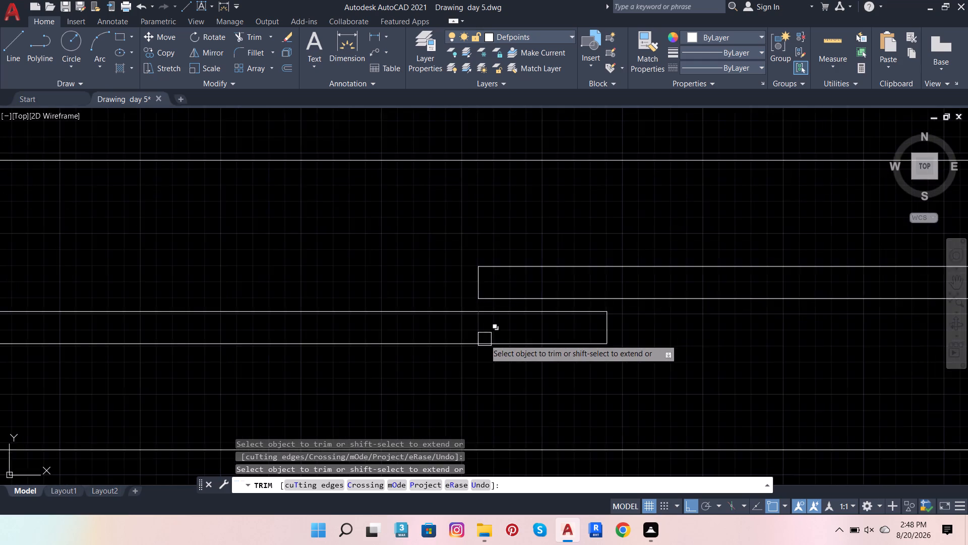
scroll(485, 339, "up", 1)
left_click(478, 333)
key("Escape")
key("Escape")
key("Escape")
key("Escape")
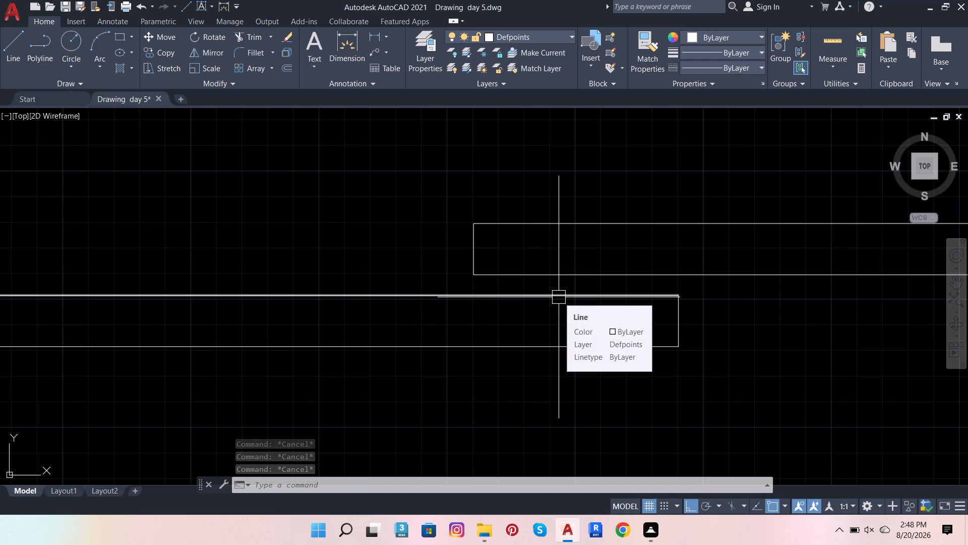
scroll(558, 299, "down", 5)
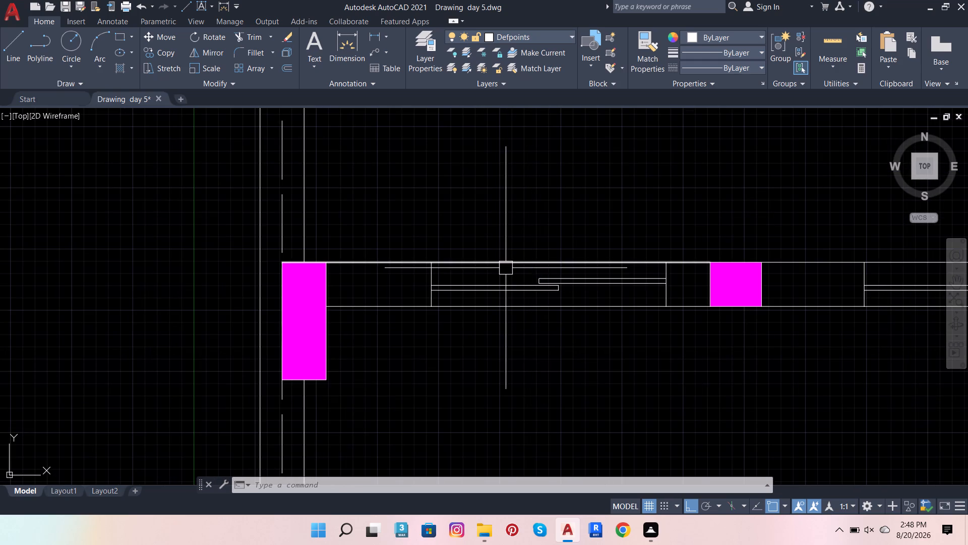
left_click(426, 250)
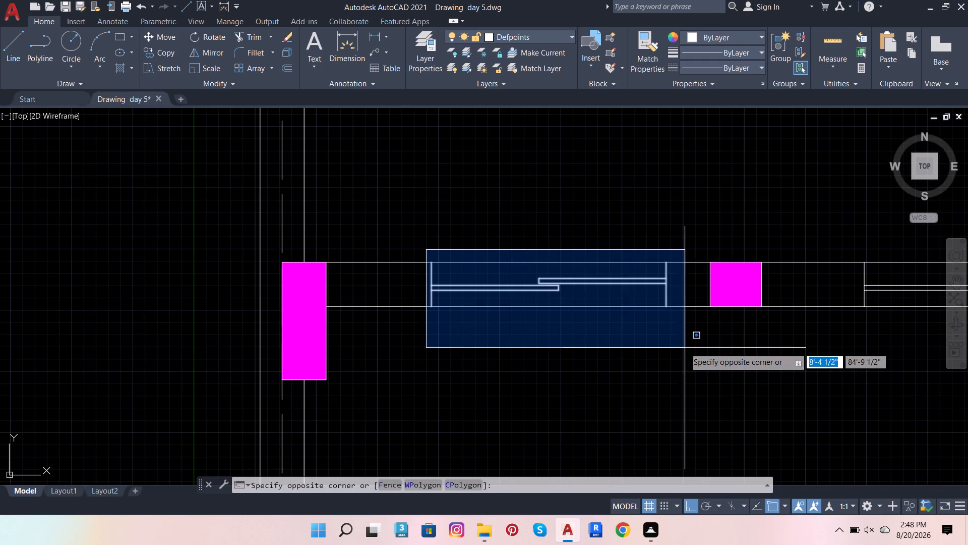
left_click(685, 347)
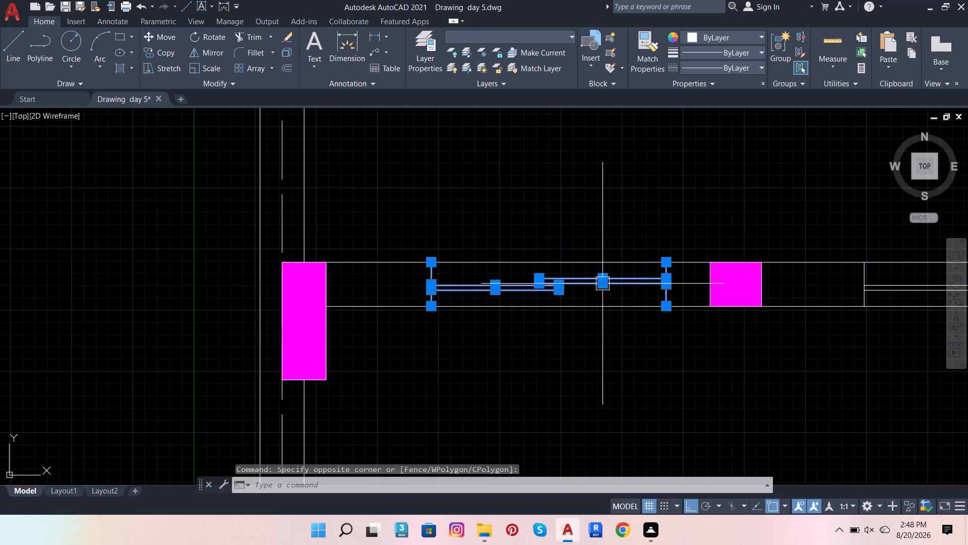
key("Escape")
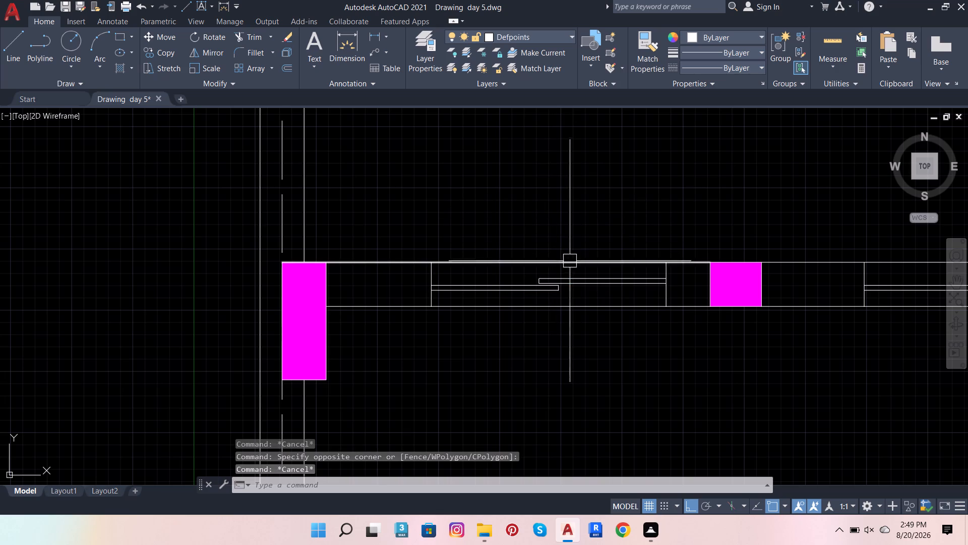
Trim the upper and lower wall lines between the new left window's two jambs.
left_click(255, 32)
left_click(495, 263)
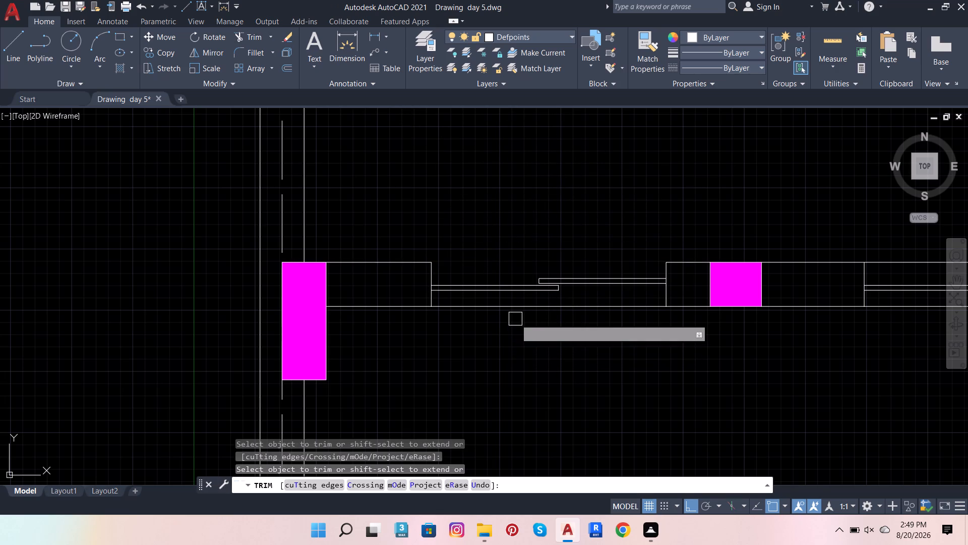
left_click(519, 309)
scroll(498, 398, "down", 1)
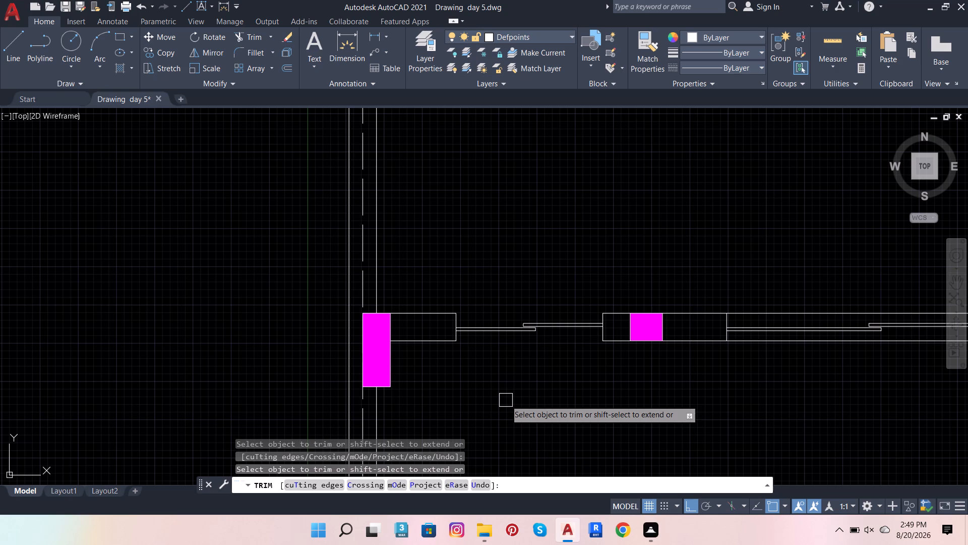
key("Escape")
key("Escape")
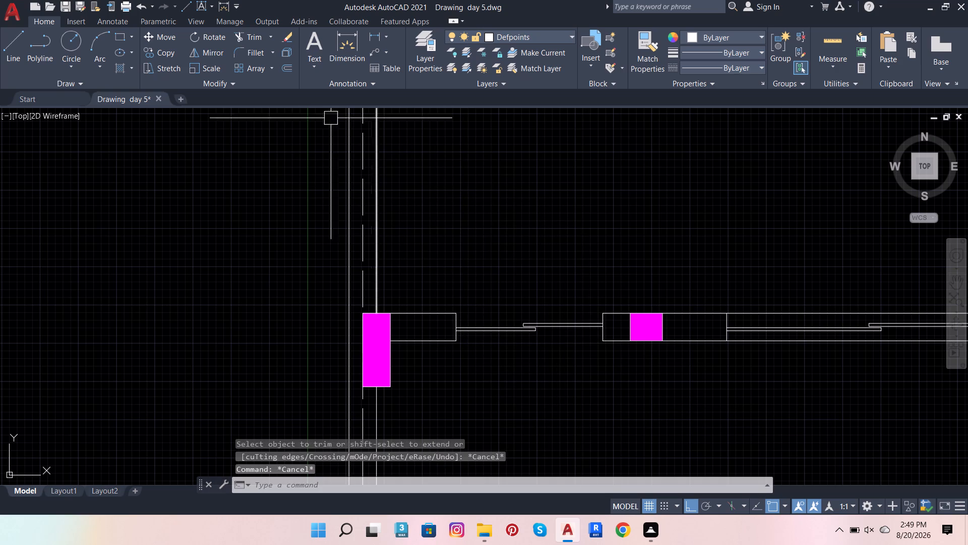
Draw two 4'-0" horizontal lines joining the new window's jambs, one along the upper wall face and one along the lower.
left_click(24, 33)
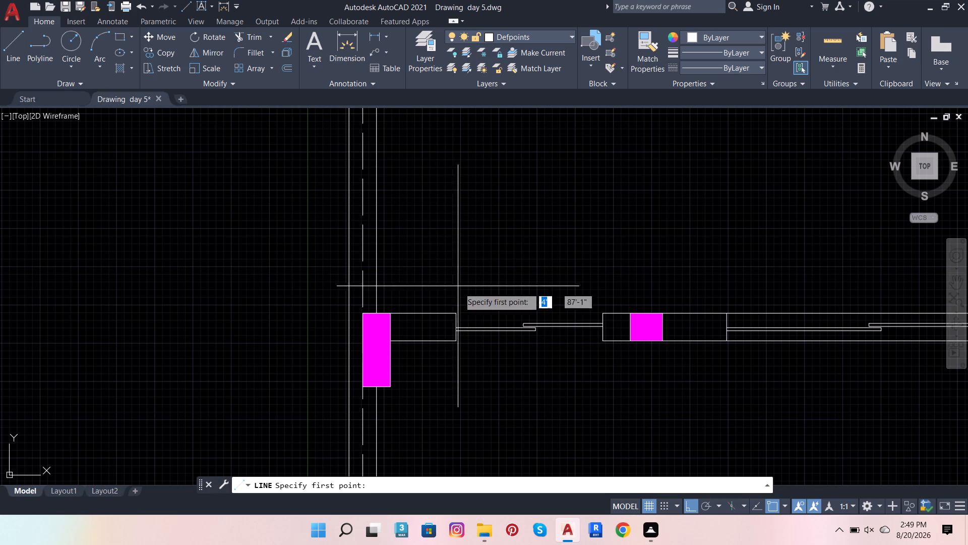
left_click(459, 315)
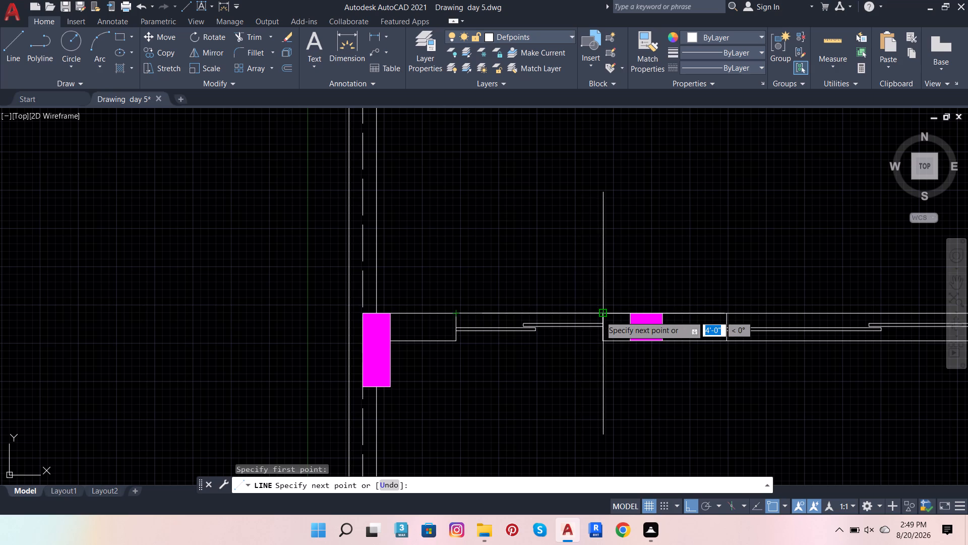
left_click(600, 316)
key("space")
key("space")
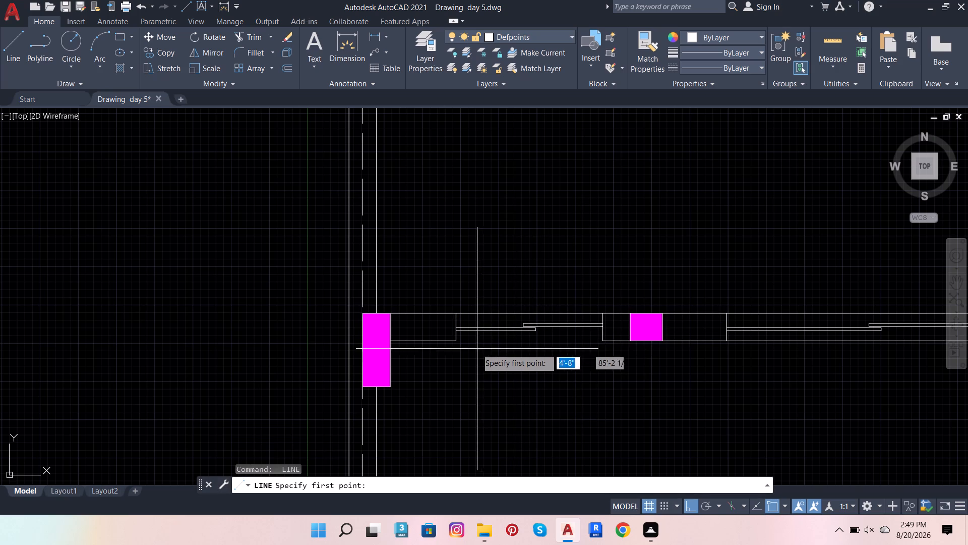
left_click(458, 343)
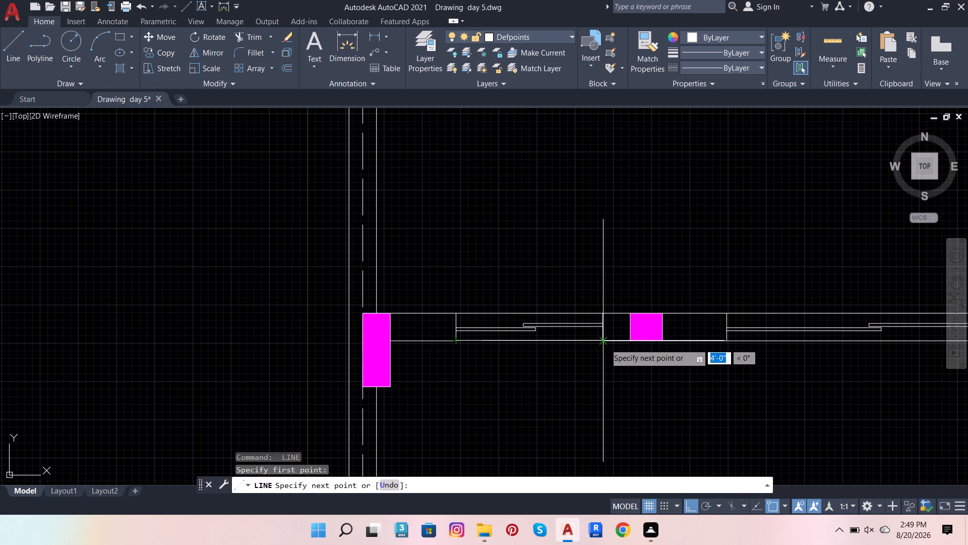
left_click(605, 344)
key("space")
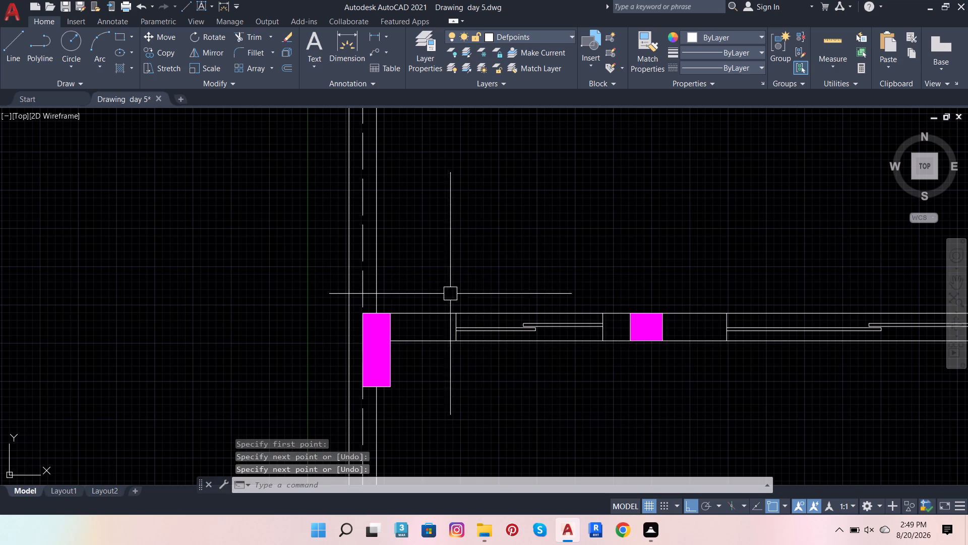
Convert the complete new left window, including its jambs, panels and closing lines, into a block named windom.
left_click(441, 297)
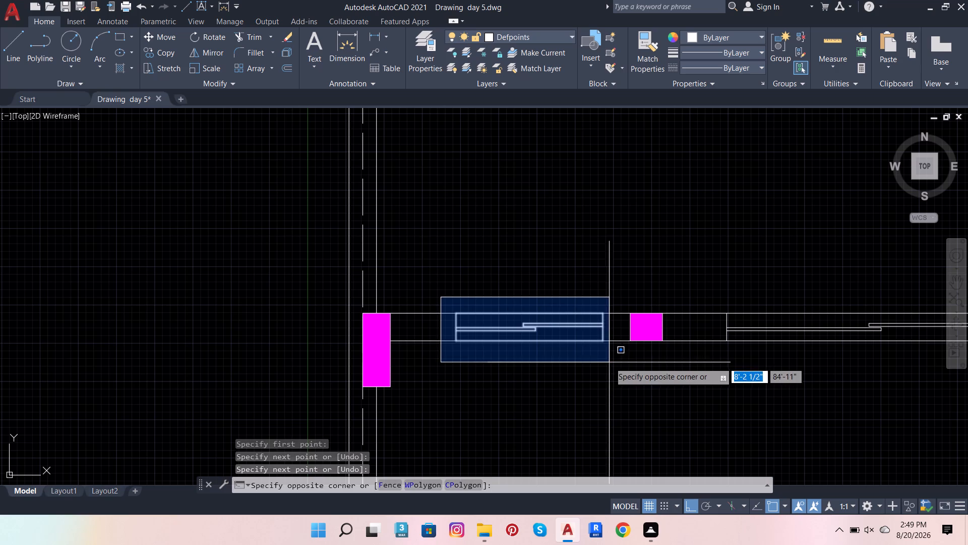
left_click(611, 361)
scroll(567, 333, "up", 3)
scroll(567, 333, "down", 1)
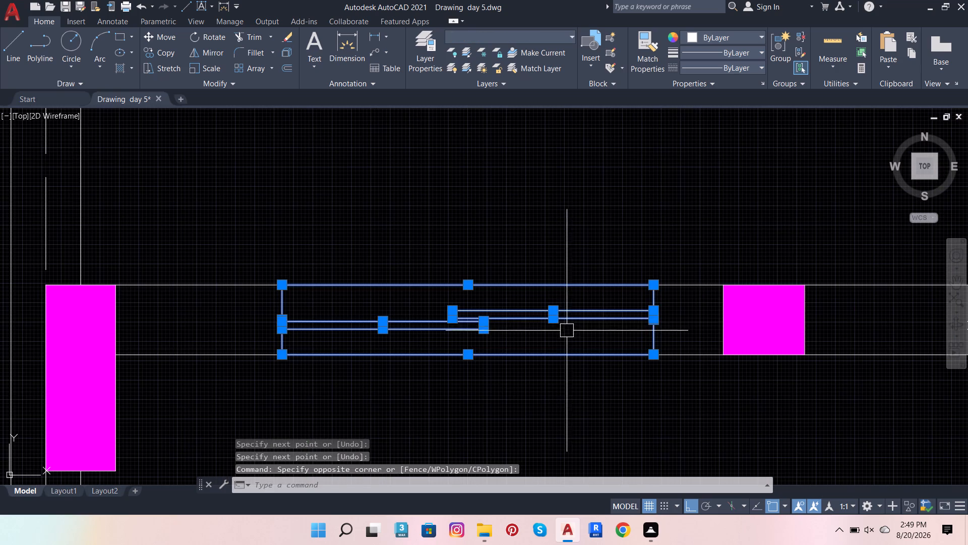
key("b")
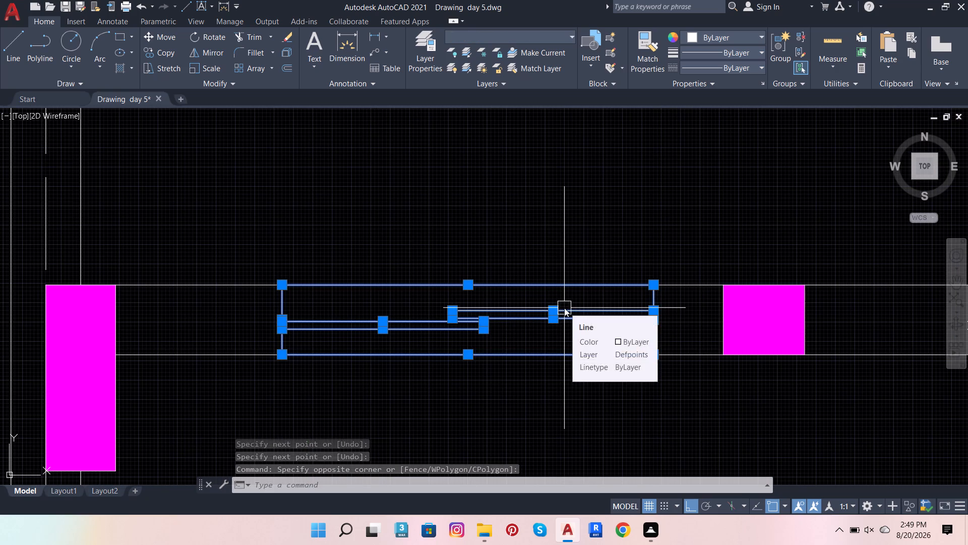
left_click(595, 339)
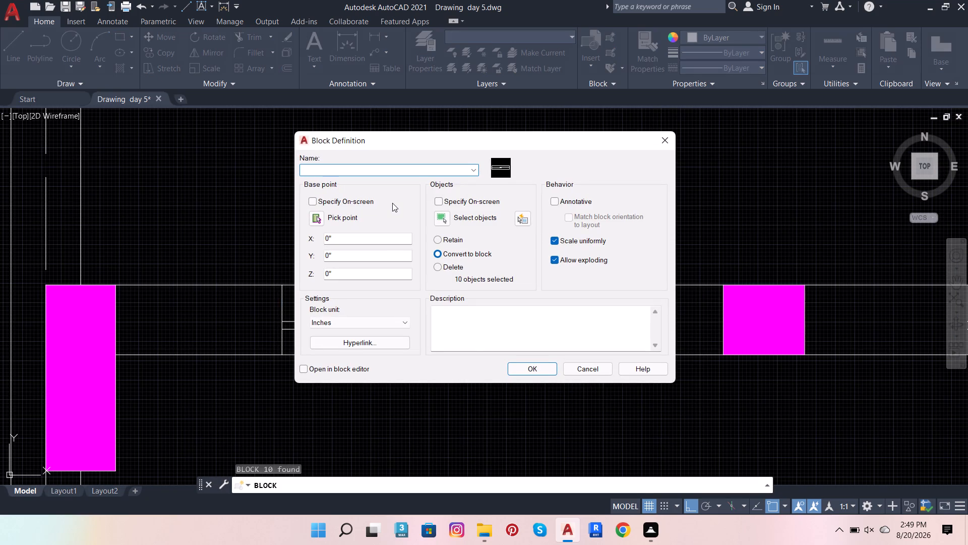
key("w")
key("i")
key("n")
type("do")
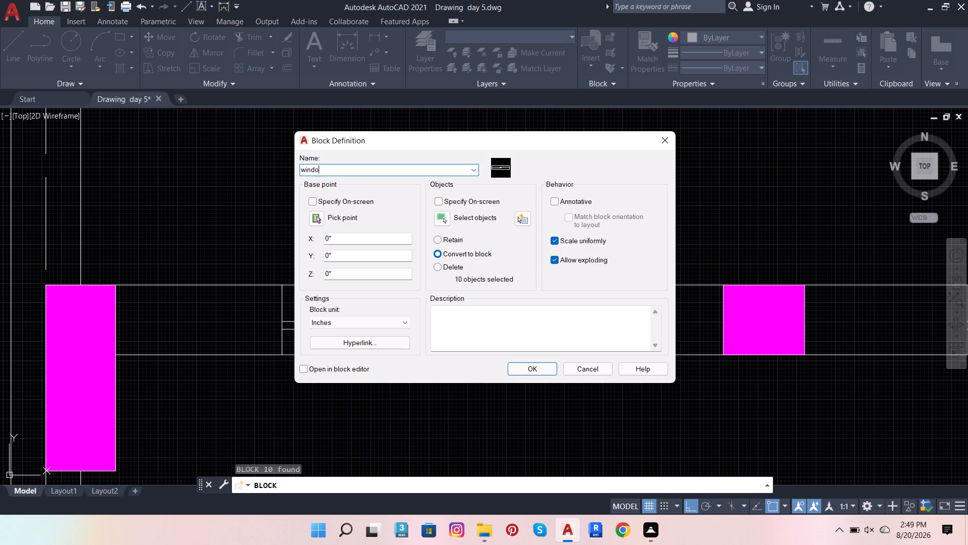
key("m")
key("Return")
Open the windom block's definition in the Block Editor.
scroll(450, 218, "down", 2)
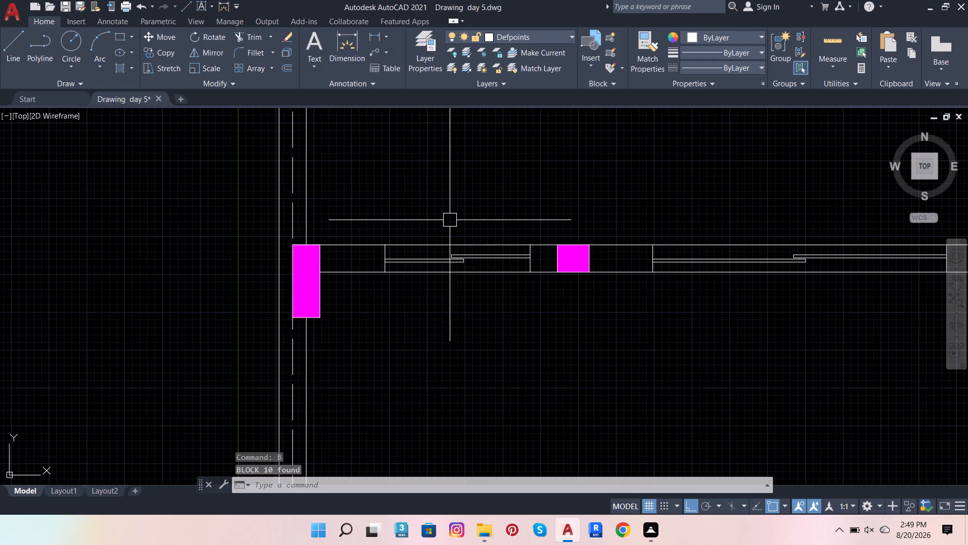
scroll(426, 253, "up", 1)
double_click(422, 236)
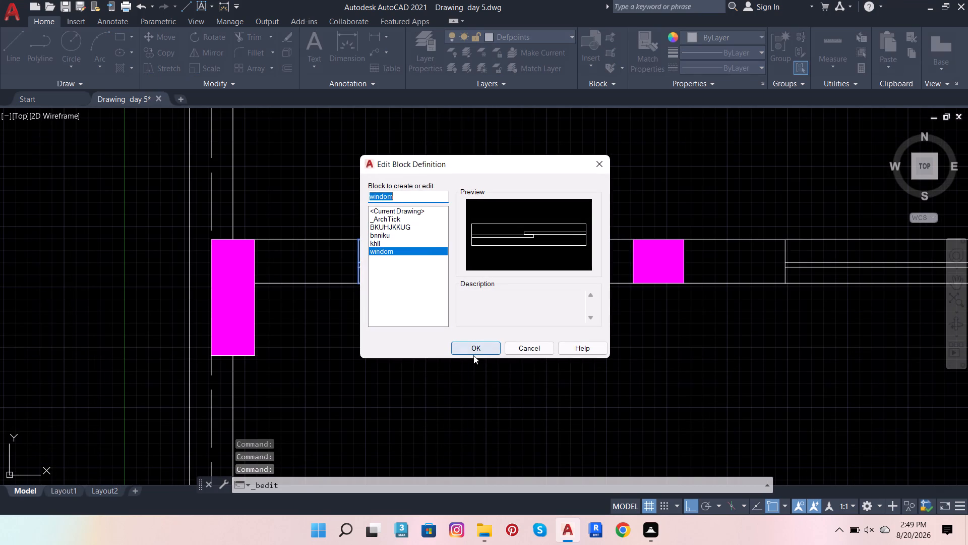
left_click(473, 352)
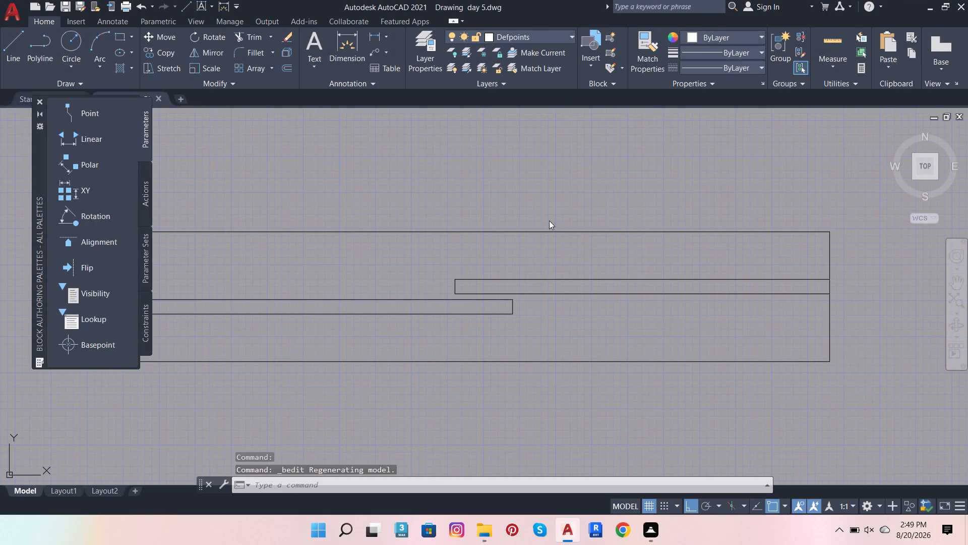
Move the windom block's upper and lower horizontal closing lines onto Layer3.
left_click(550, 232)
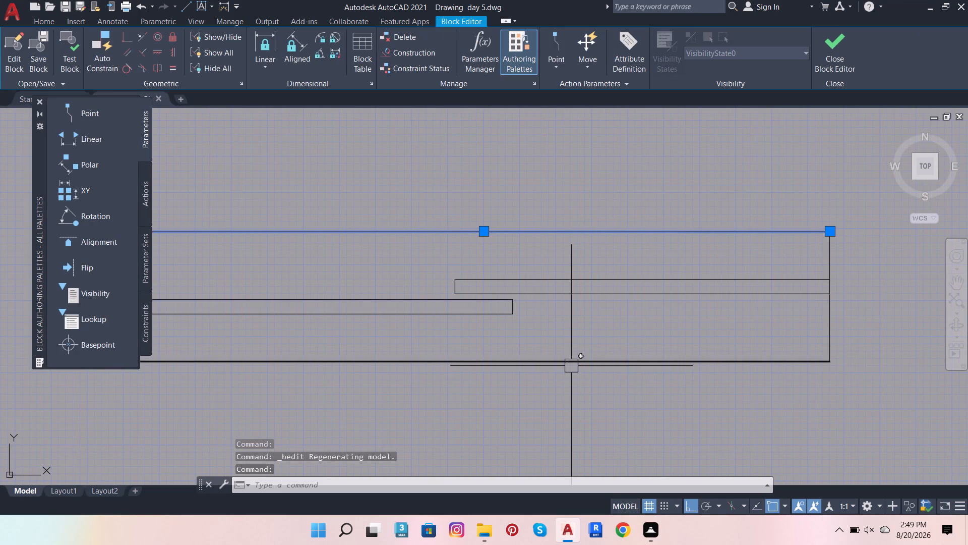
left_click(571, 365)
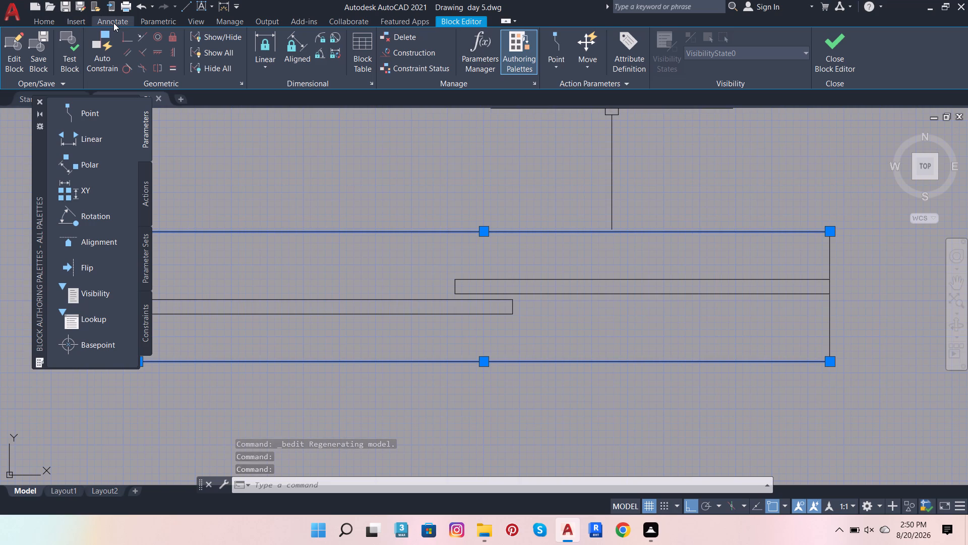
left_click(46, 23)
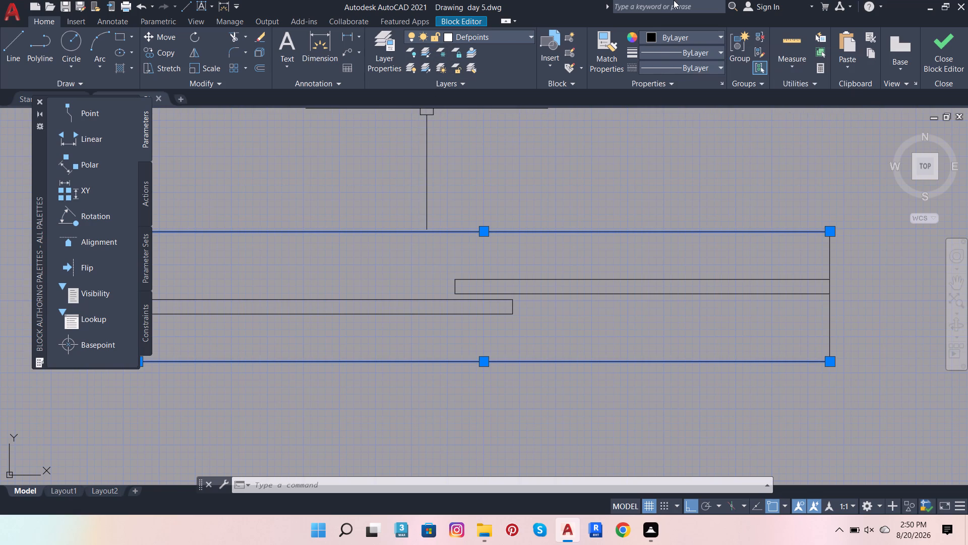
left_click(485, 32)
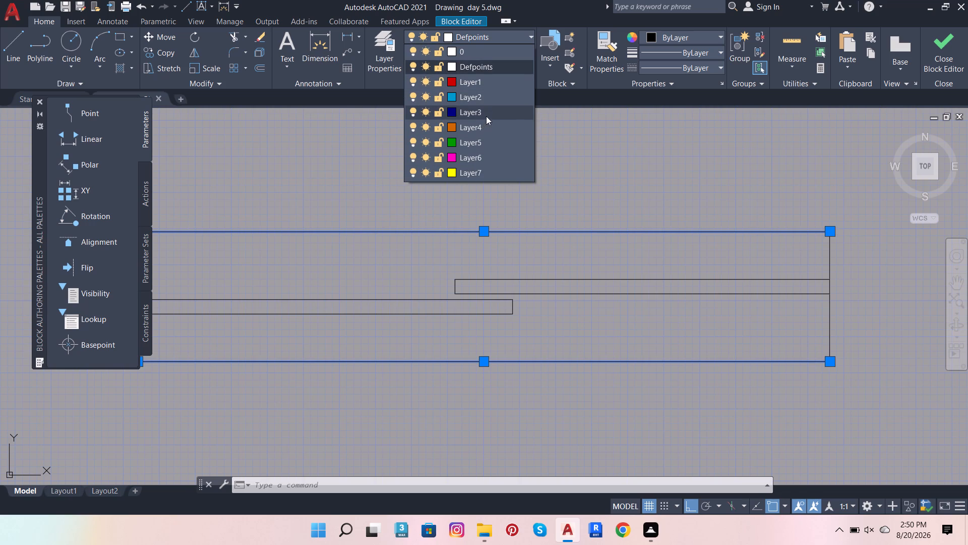
left_click(486, 116)
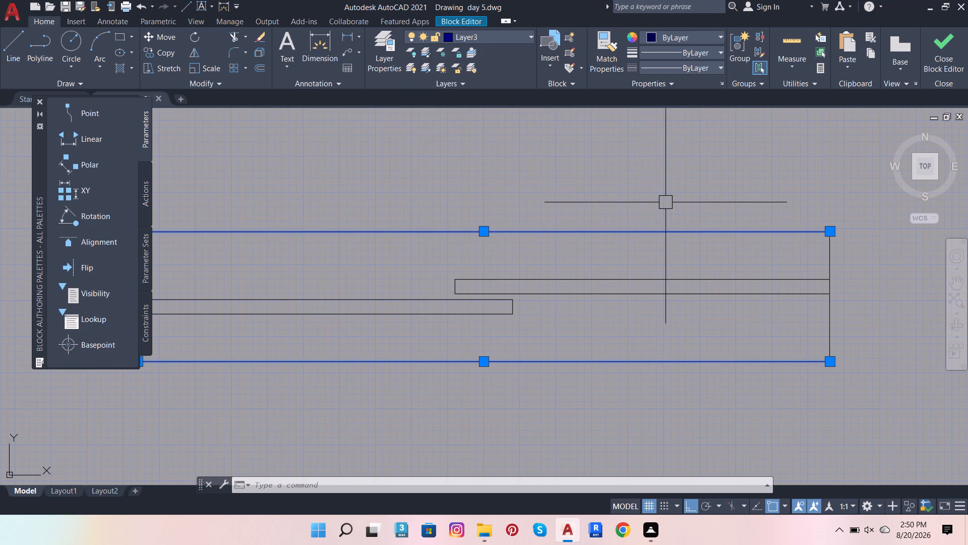
scroll(666, 201, "up", 1)
key("Escape")
scroll(643, 234, "down", 2)
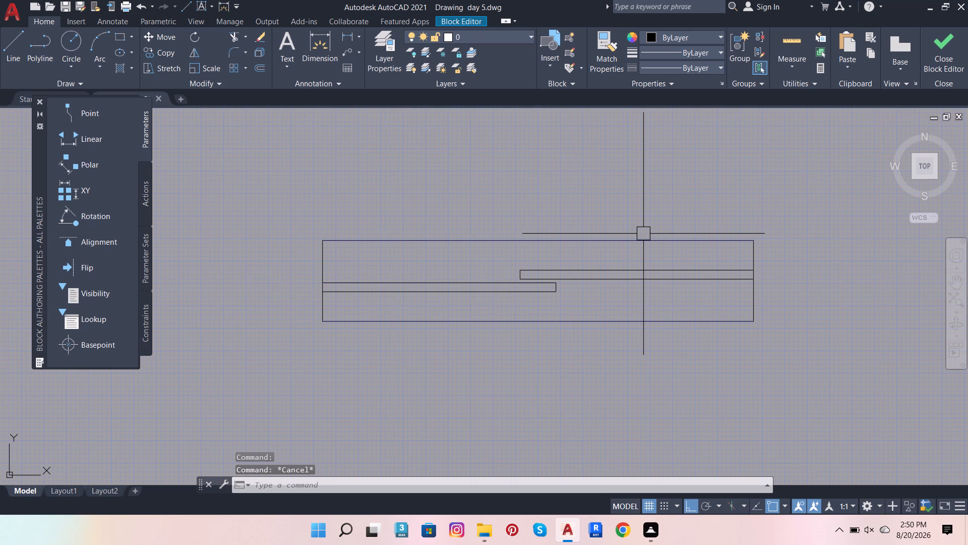
Close the Block Editor and save the changes to the windom block.
left_click(955, 56)
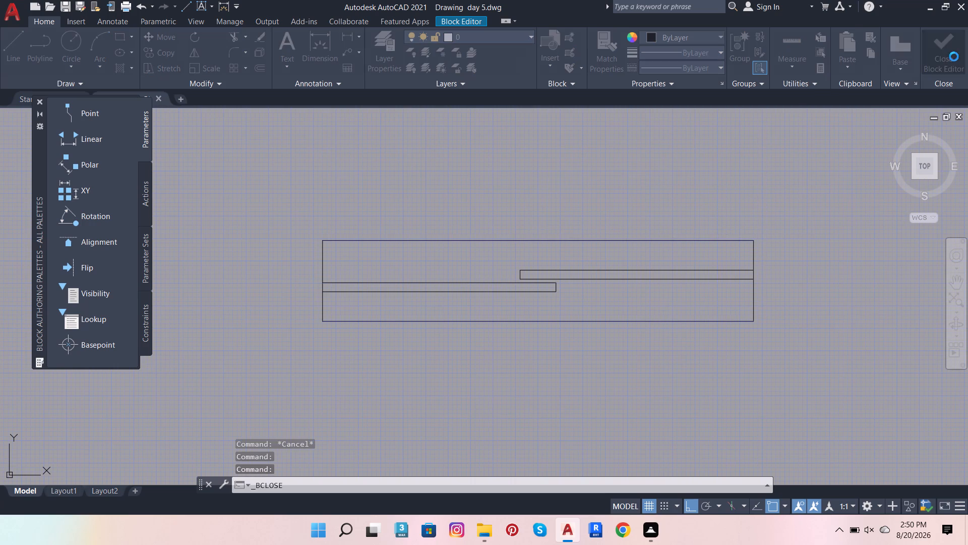
left_click(506, 242)
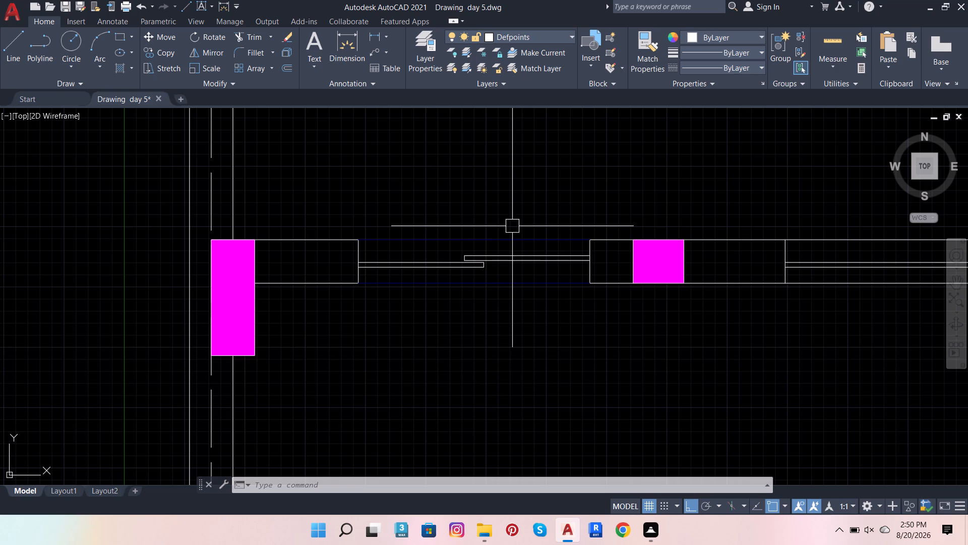
scroll(424, 120, "down", 2)
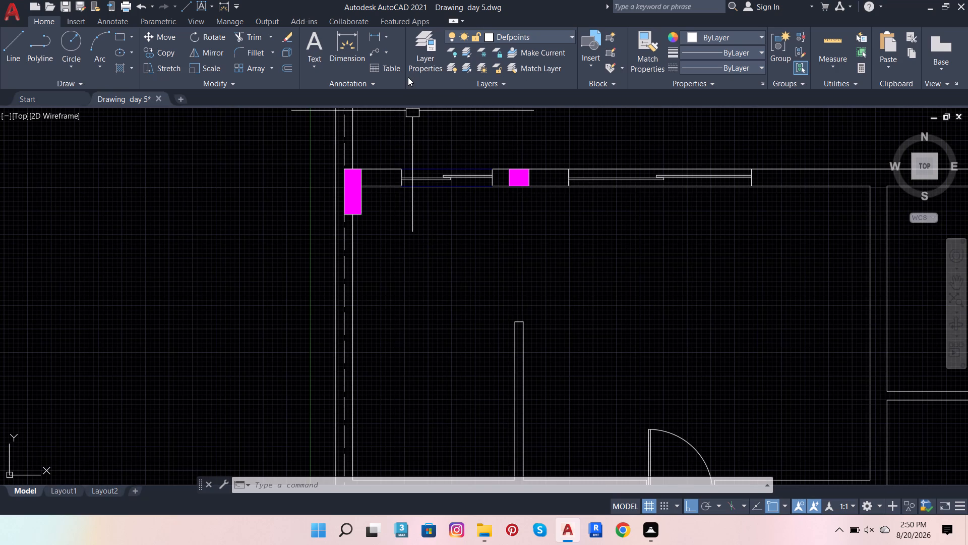
key("Escape")
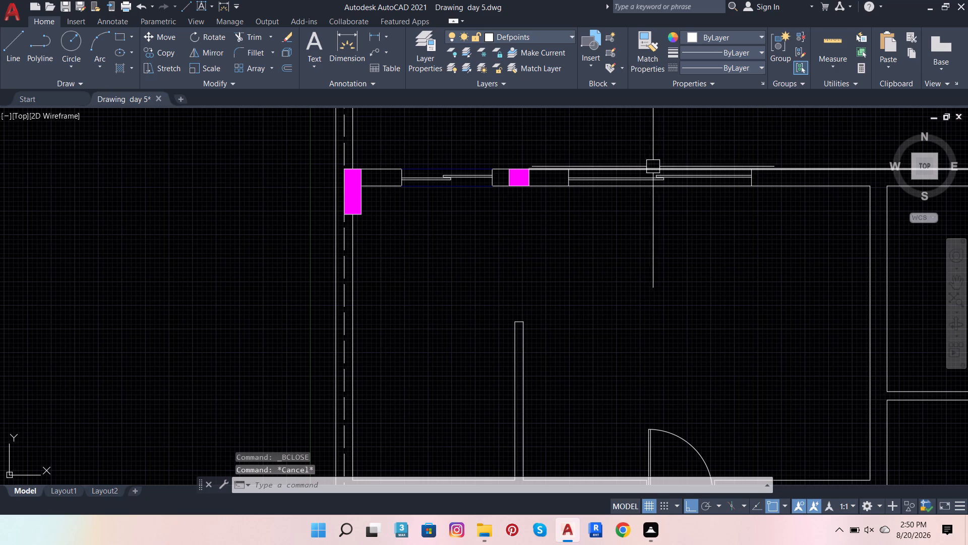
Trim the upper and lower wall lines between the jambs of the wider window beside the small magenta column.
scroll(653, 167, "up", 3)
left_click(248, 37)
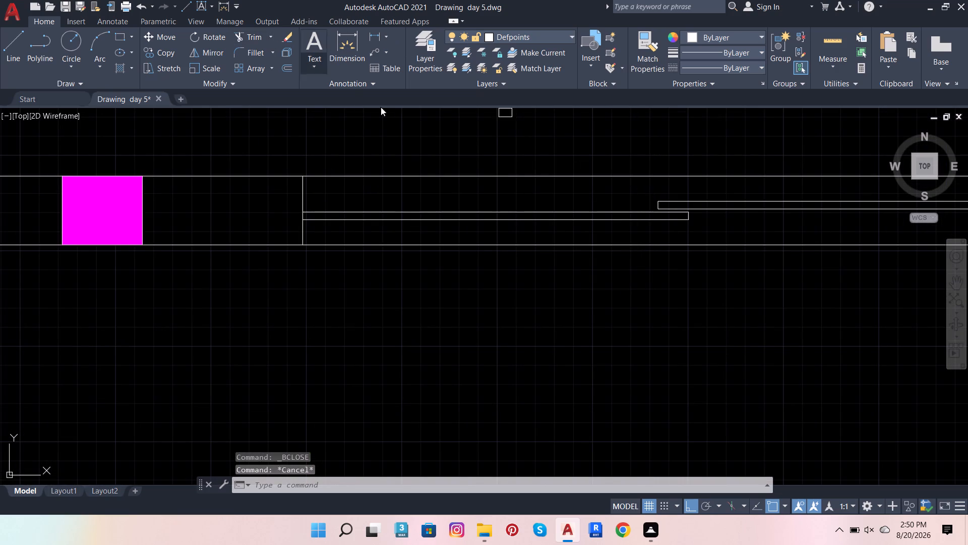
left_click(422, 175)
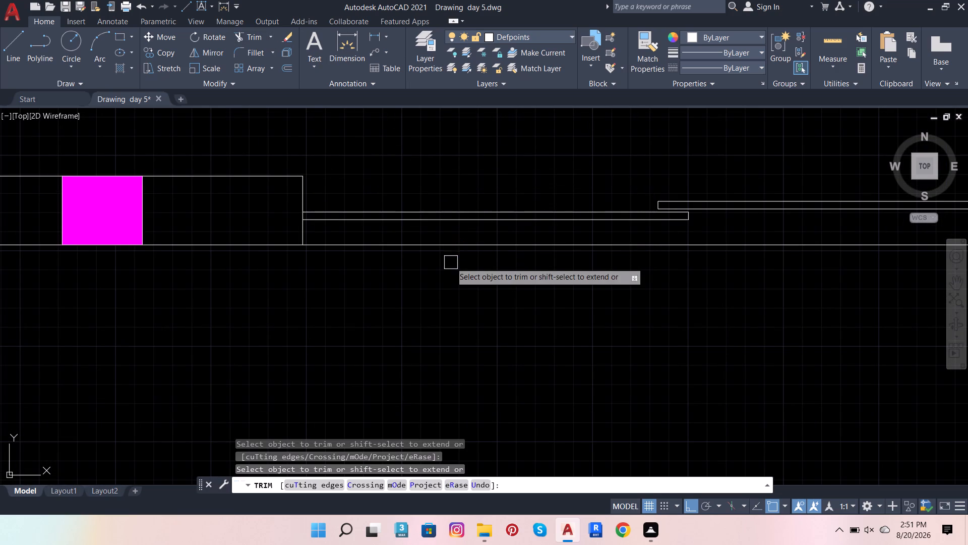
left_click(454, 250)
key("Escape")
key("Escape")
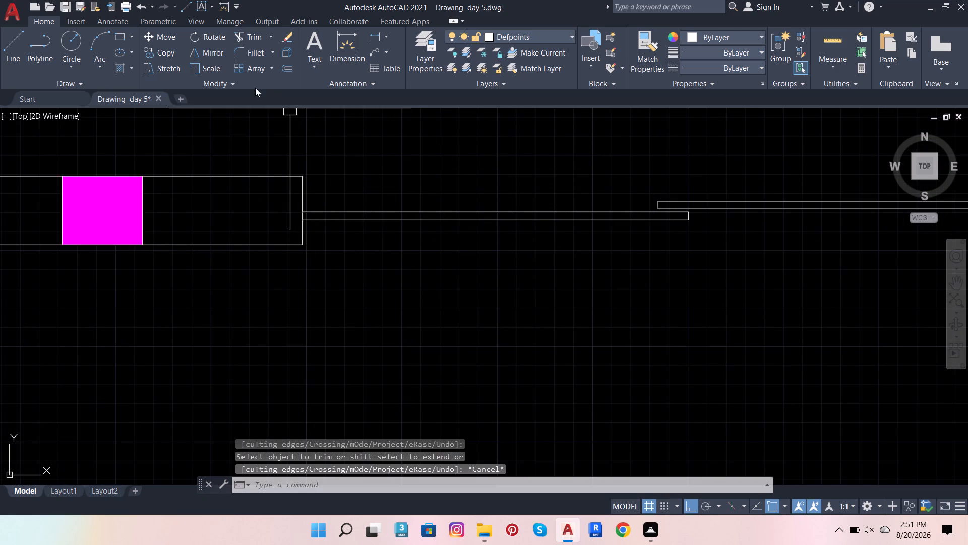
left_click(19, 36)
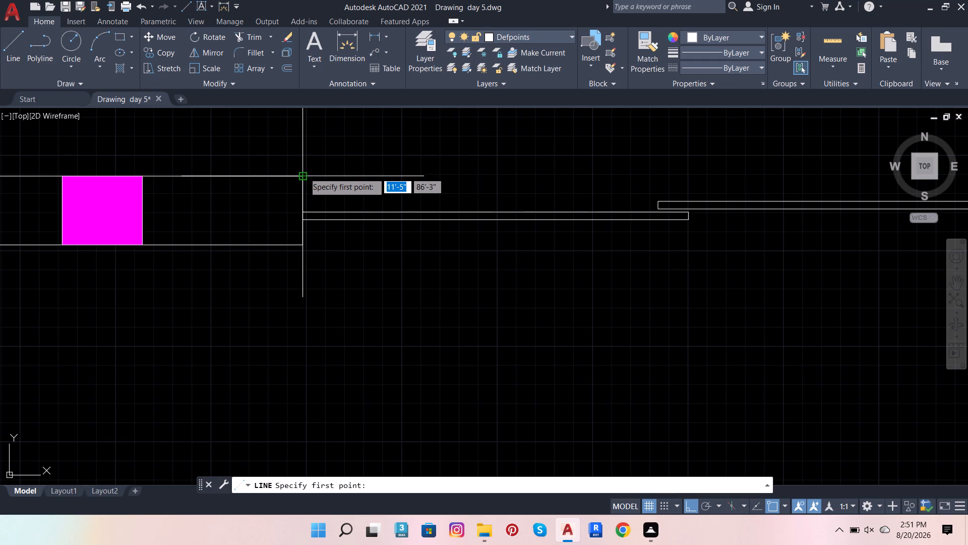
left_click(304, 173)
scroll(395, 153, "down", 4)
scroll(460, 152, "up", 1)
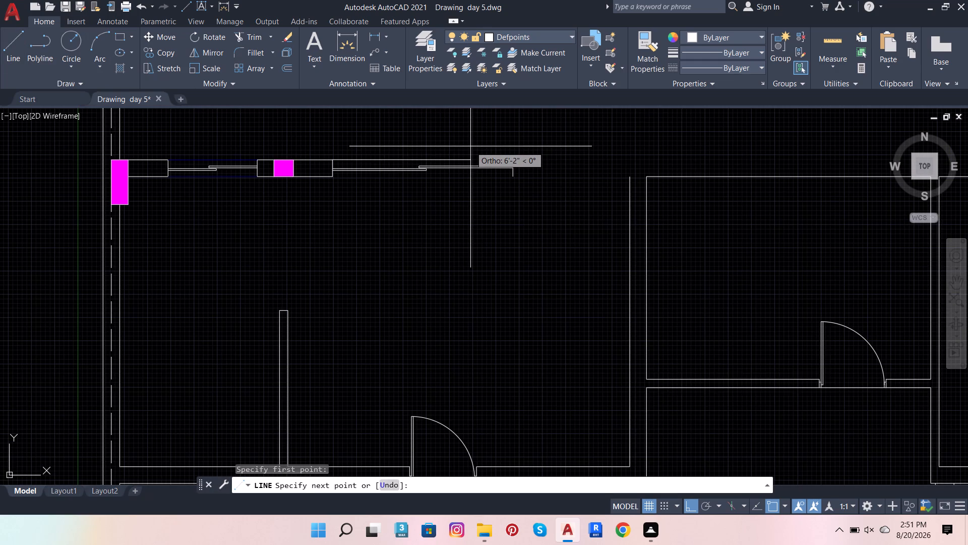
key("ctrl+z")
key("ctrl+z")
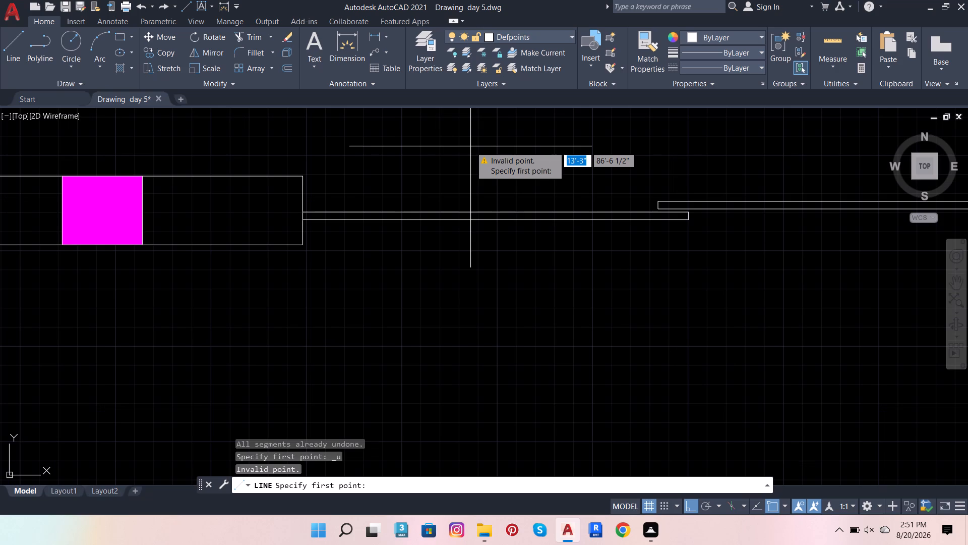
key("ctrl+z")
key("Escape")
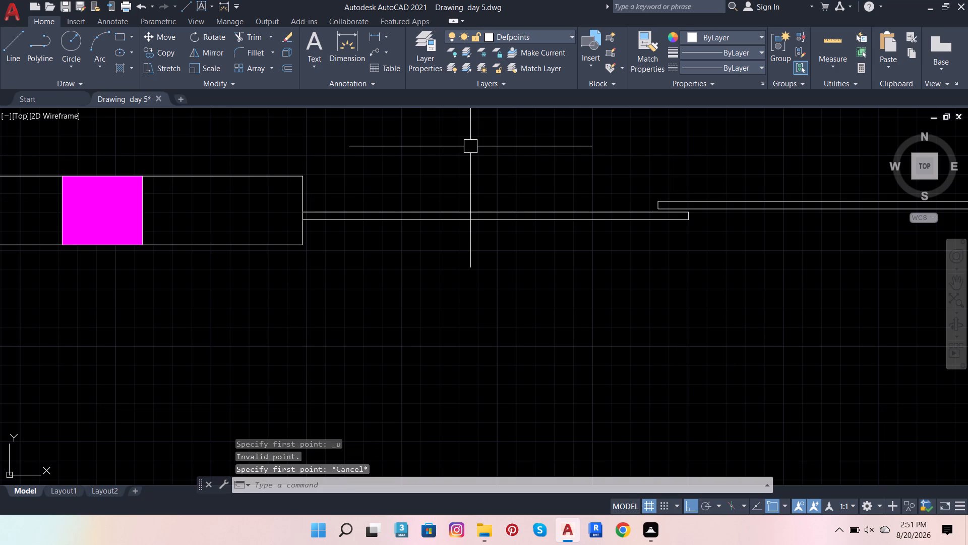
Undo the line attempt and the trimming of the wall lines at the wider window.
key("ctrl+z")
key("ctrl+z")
Trim the upper and lower wall lines between the wider window's two jambs.
scroll(479, 162, "down", 4)
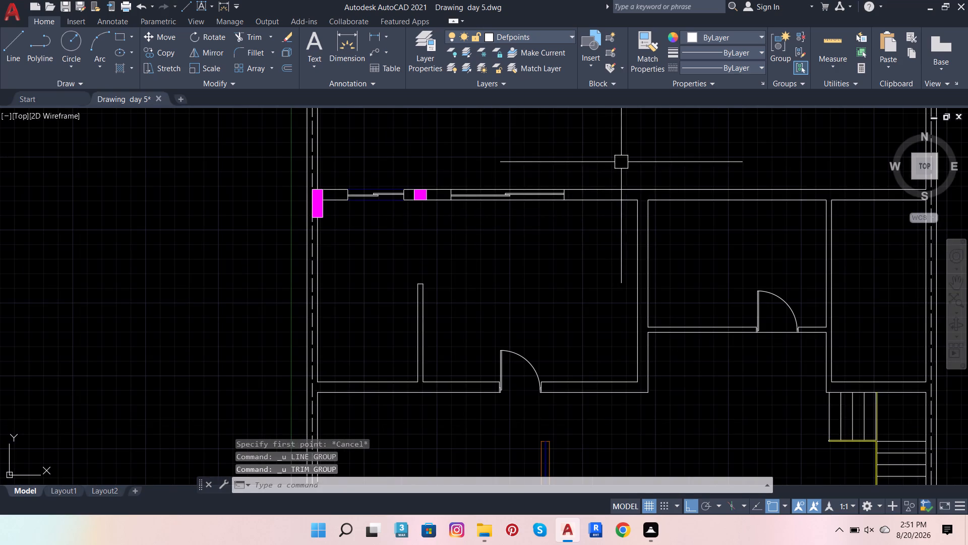
scroll(613, 214, "up", 1)
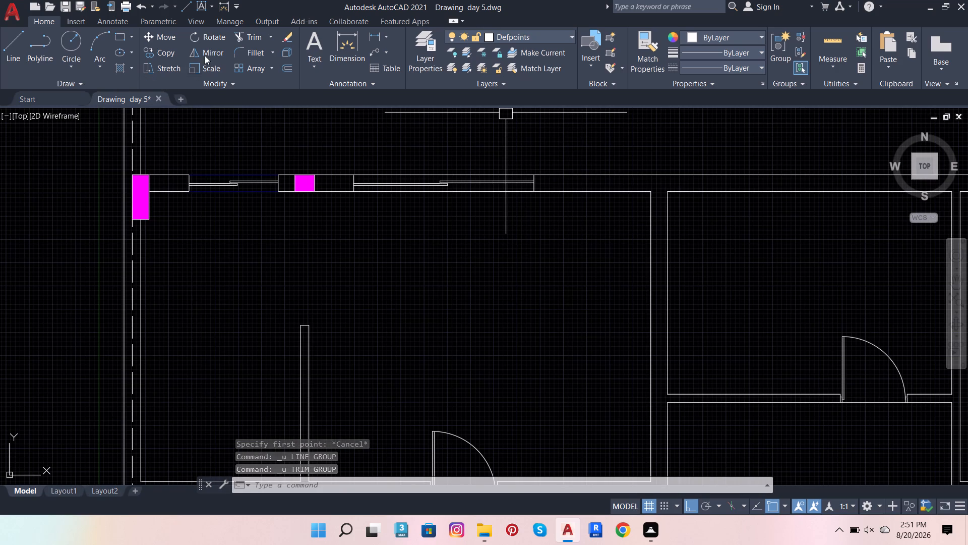
left_click(266, 28)
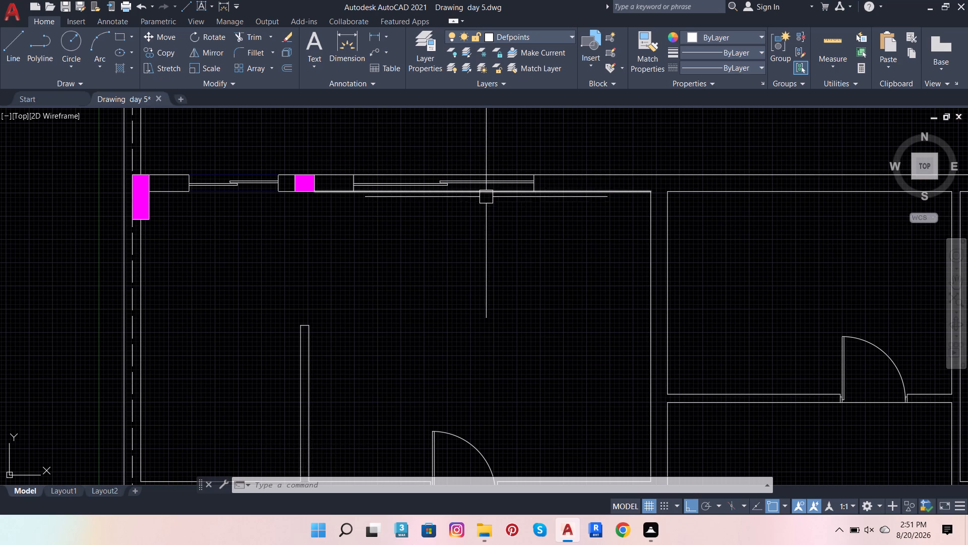
left_click(256, 36)
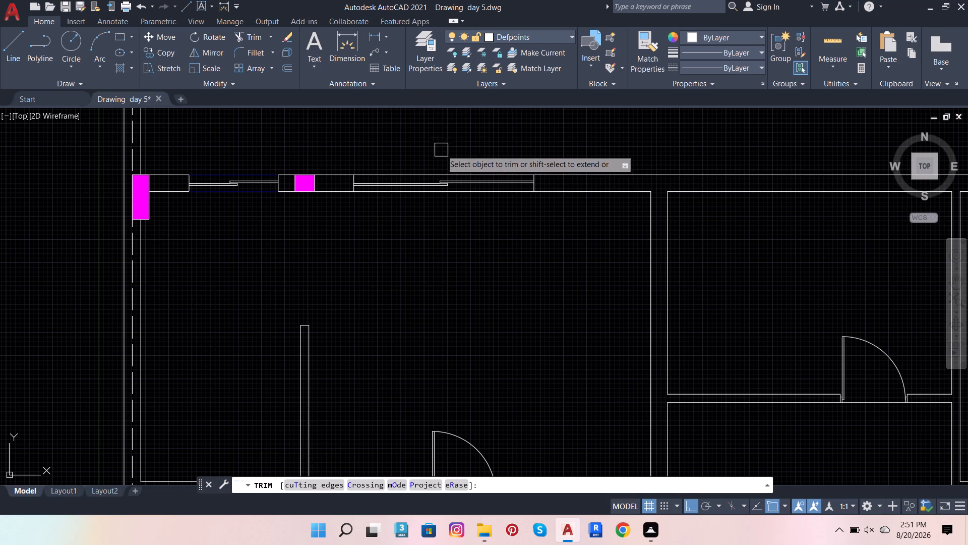
left_click(426, 171)
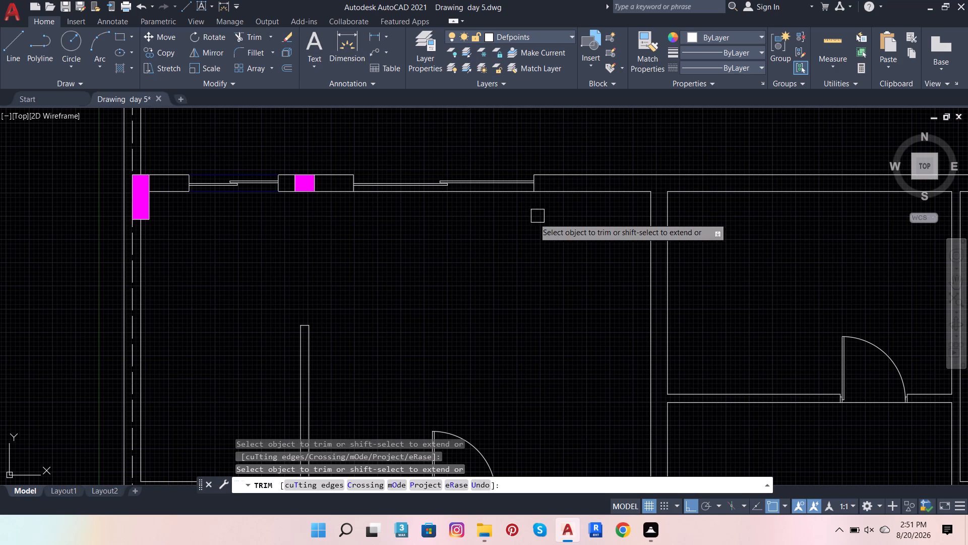
left_click(494, 196)
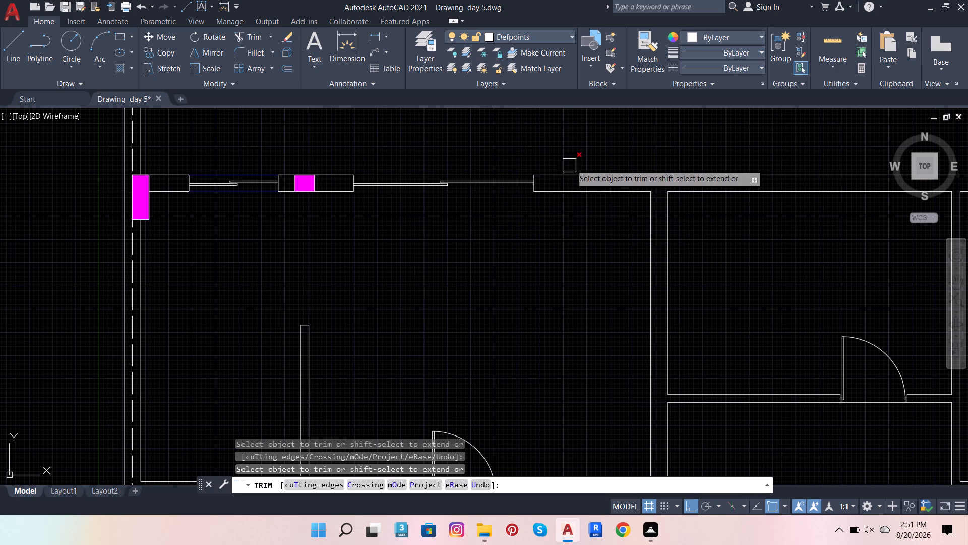
key("Escape")
key("Escape")
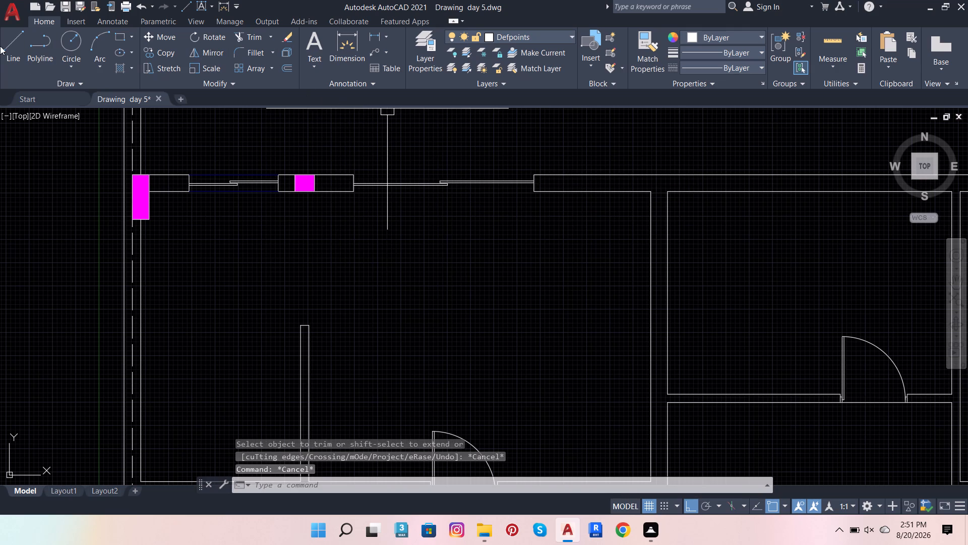
Draw two horizontal lines about 8'-1" long joining the wider window's jambs, one along the upper wall face and one along the lower.
left_click(14, 45)
scroll(377, 168, "up", 3)
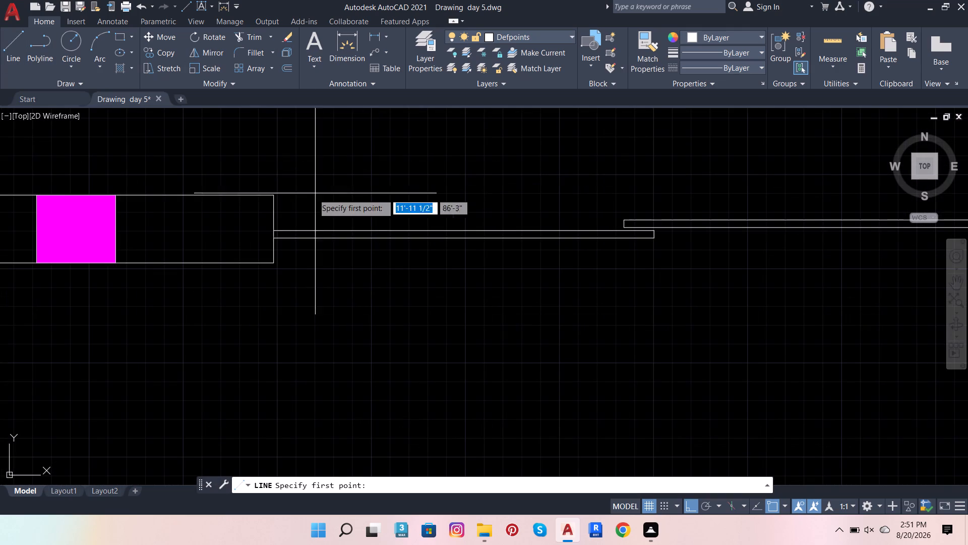
left_click(275, 194)
scroll(304, 190, "down", 4)
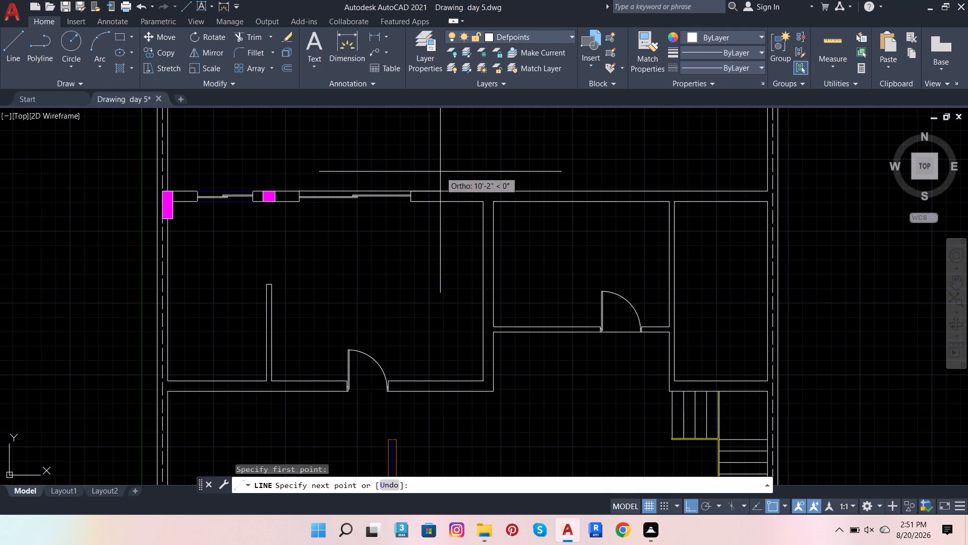
scroll(416, 184, "up", 2)
left_click(400, 200)
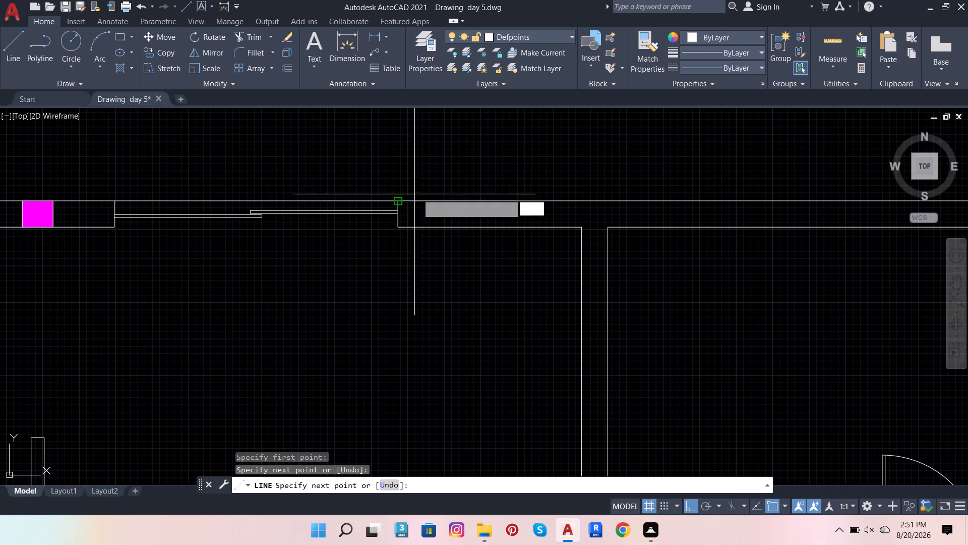
key("space")
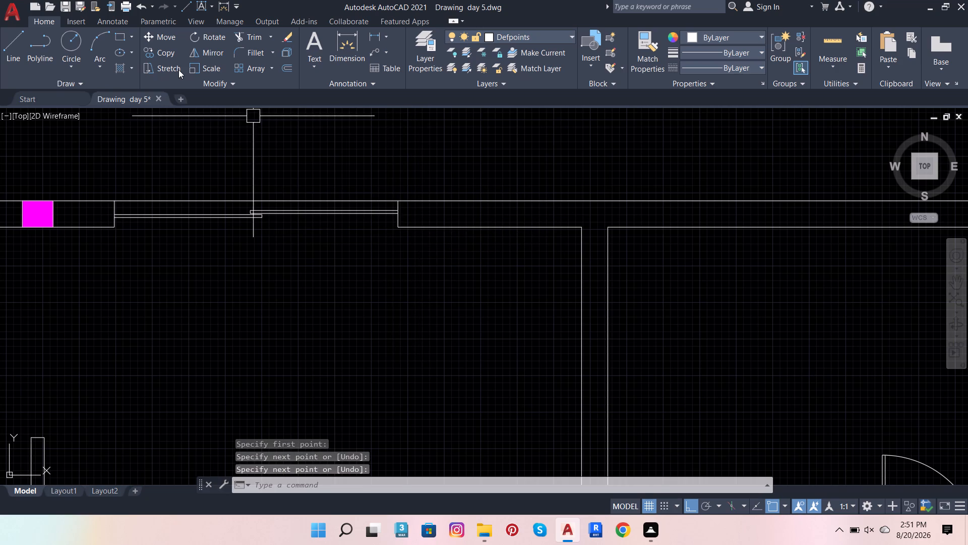
key("space")
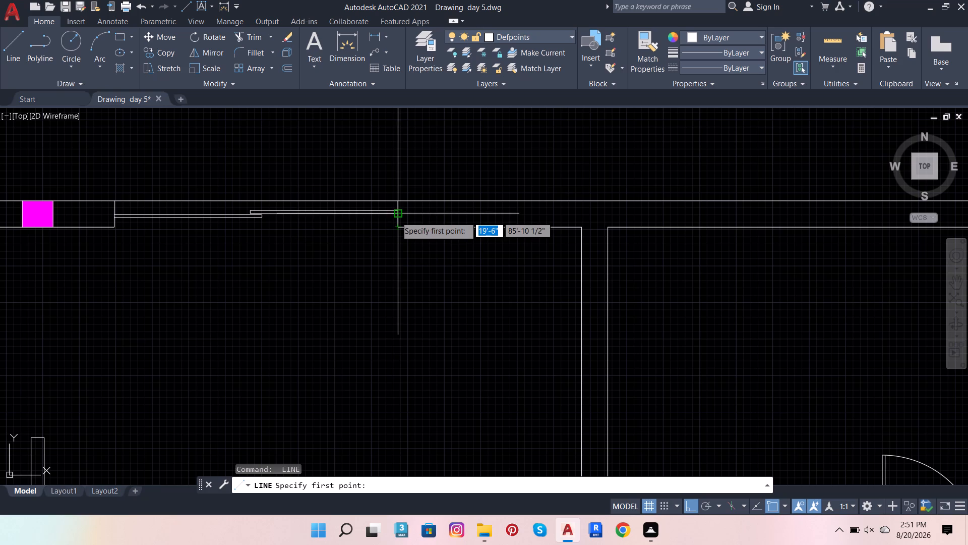
left_click(396, 226)
scroll(469, 250, "down", 4)
scroll(418, 260, "up", 3)
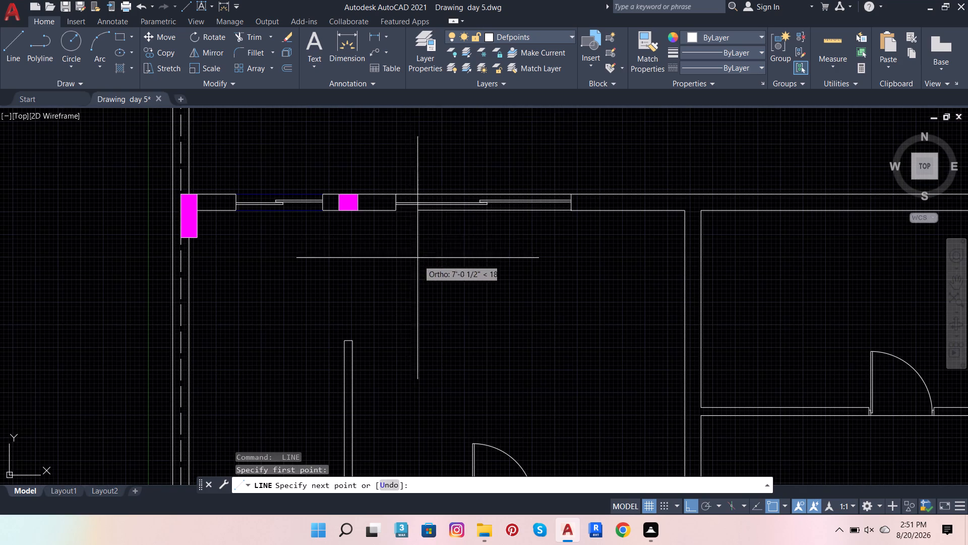
scroll(392, 211, "up", 2)
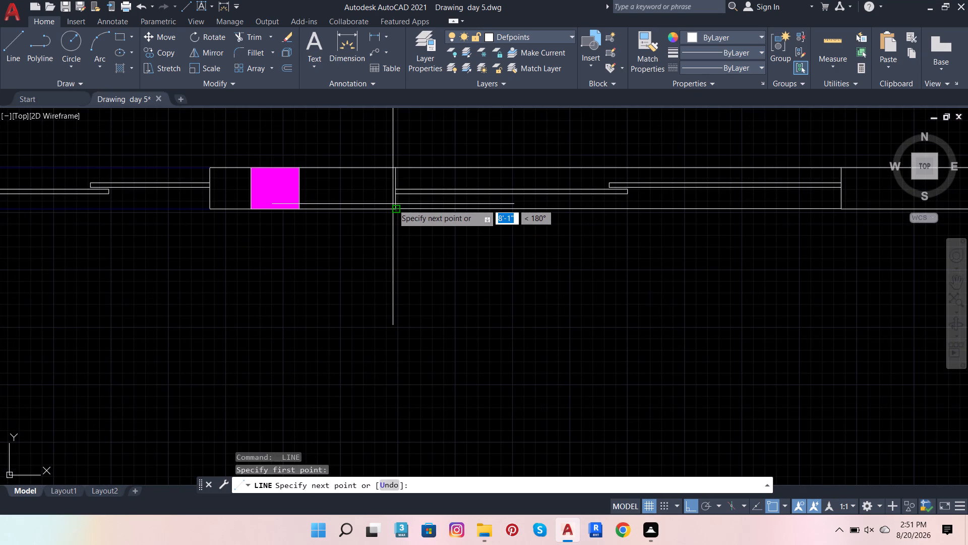
left_click(393, 205)
key("Escape")
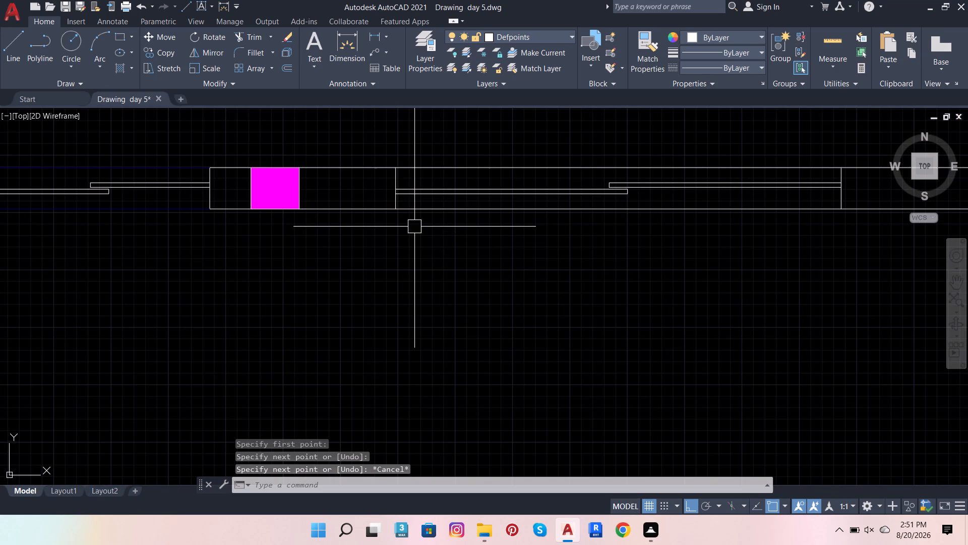
Define a block named "sliding" from the wider window's jambs, sliding panels and two closing lines.
scroll(459, 224, "down", 1)
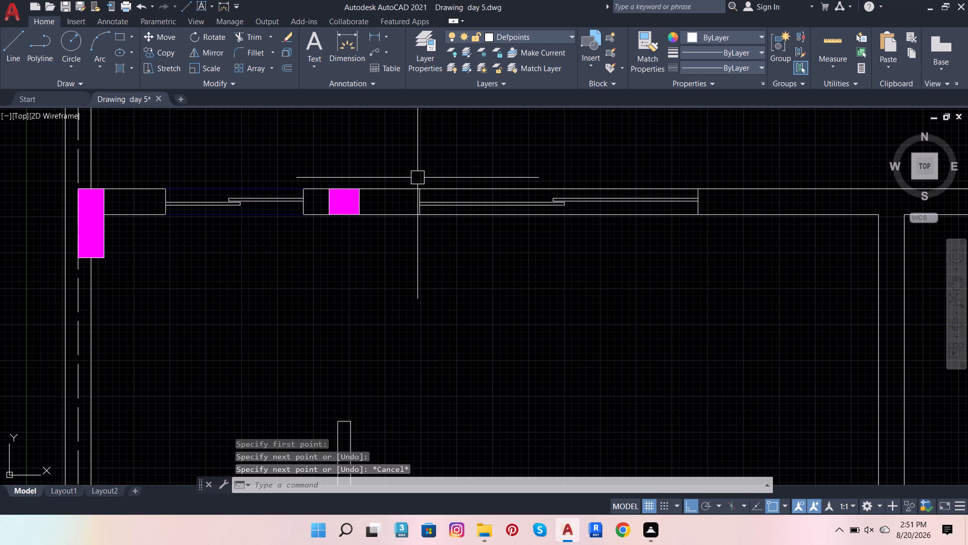
left_click(417, 178)
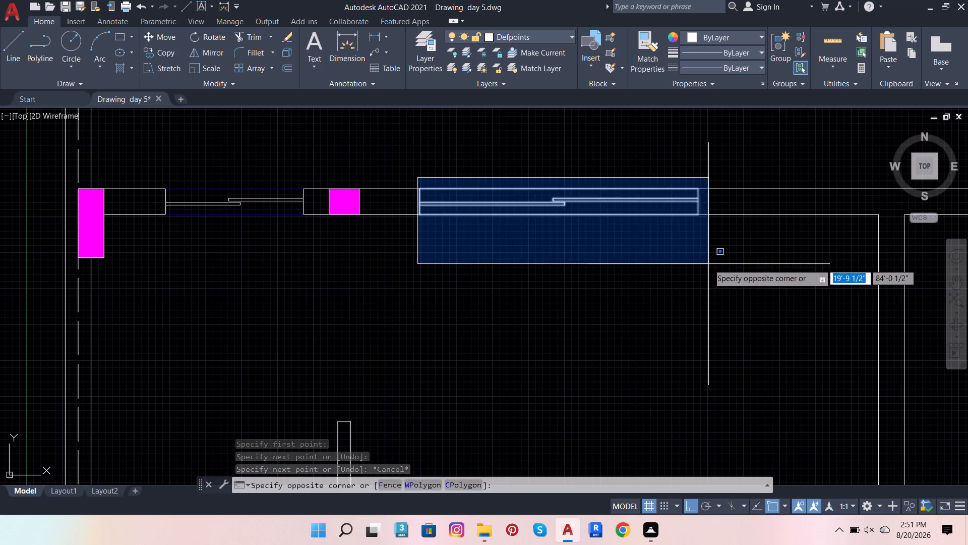
left_click(708, 264)
scroll(610, 195, "up", 2)
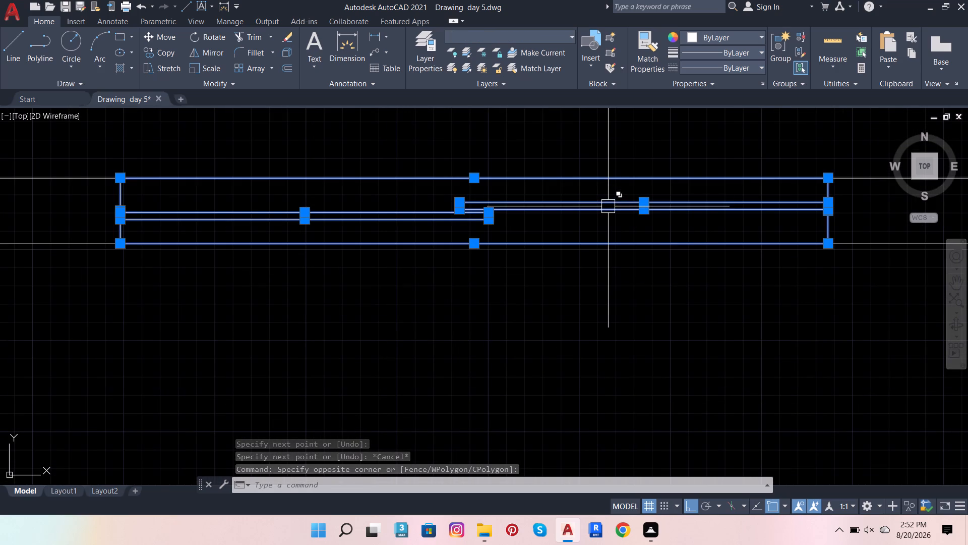
key("b")
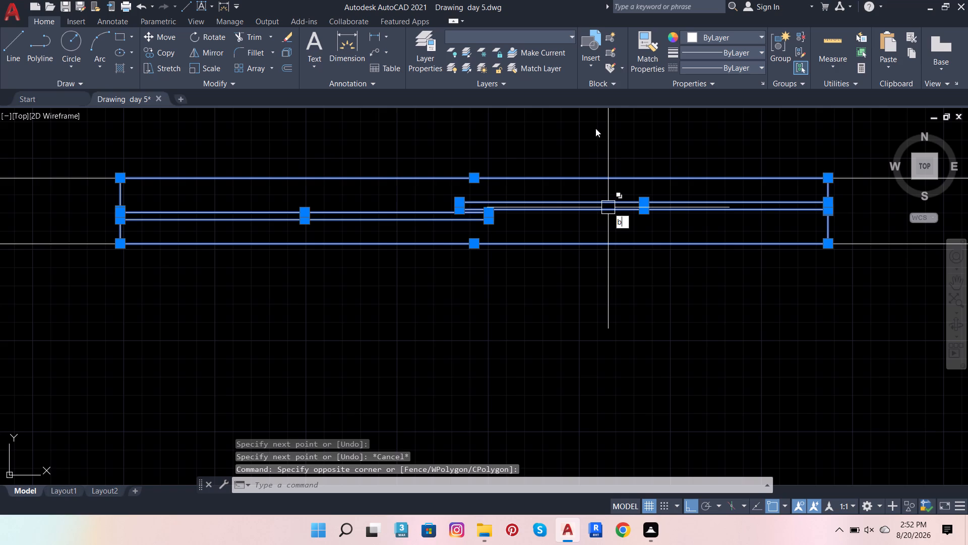
left_click(680, 238)
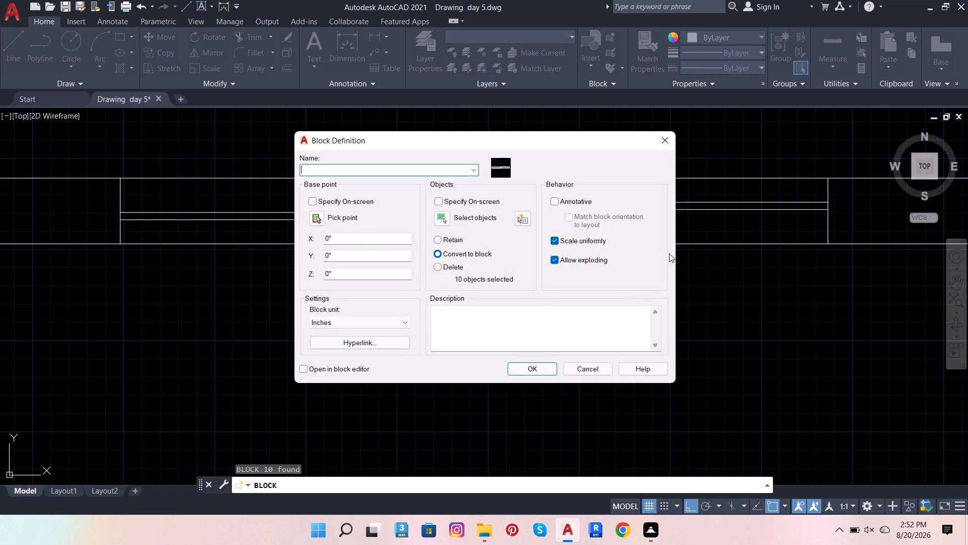
key("s")
key("l")
key("i")
key("d")
key("i")
type("ng")
left_click(536, 370)
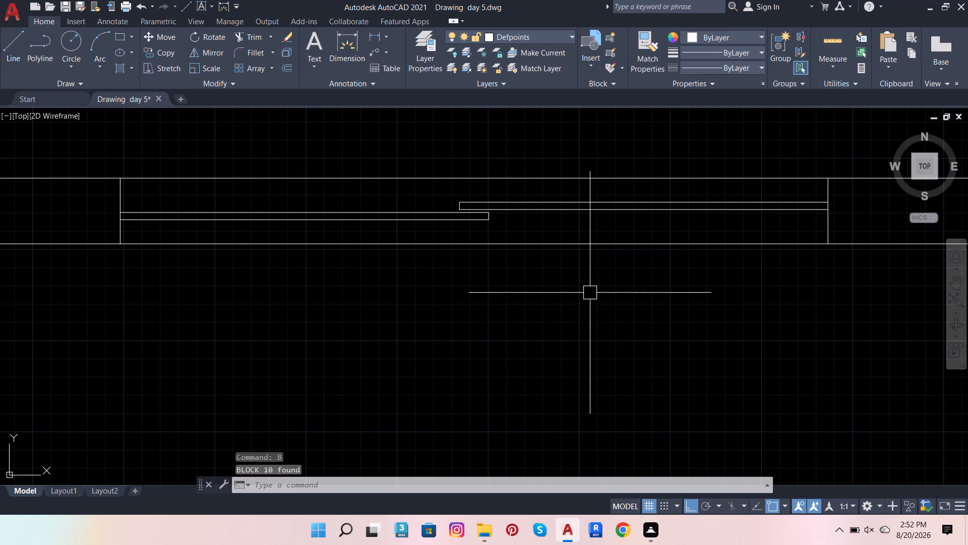
Edit the "sliding" block, moving its upper and lower closing lines to Layer3, and save the changes to the block.
double_click(597, 239)
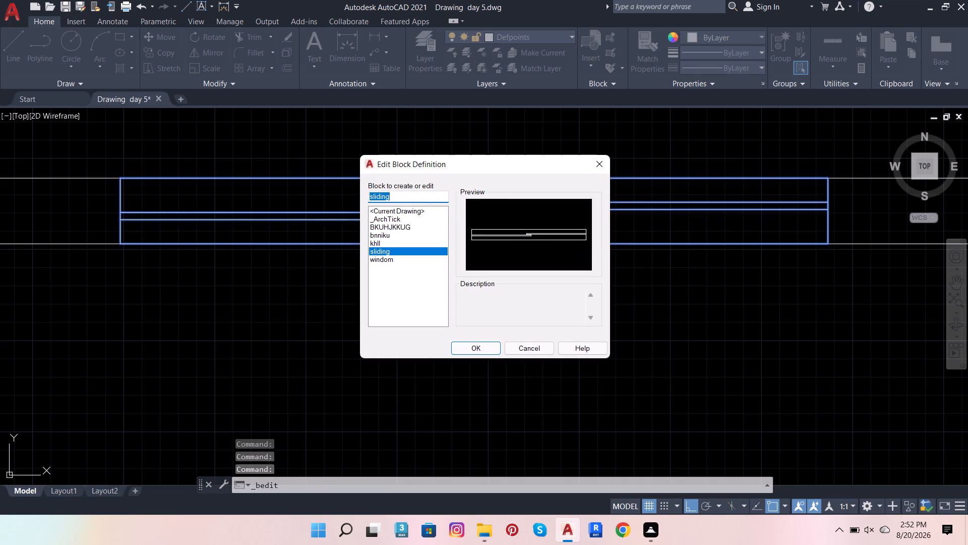
left_click(485, 352)
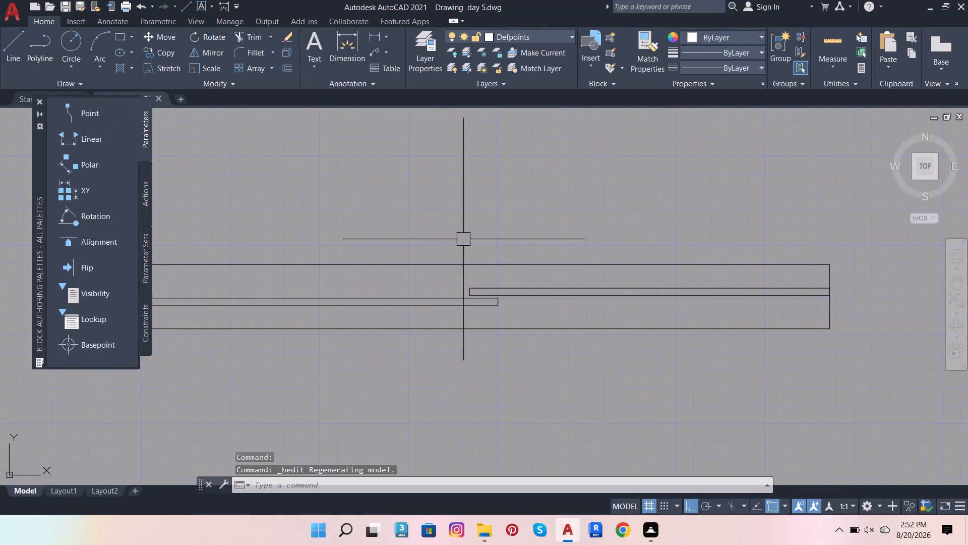
left_click(471, 264)
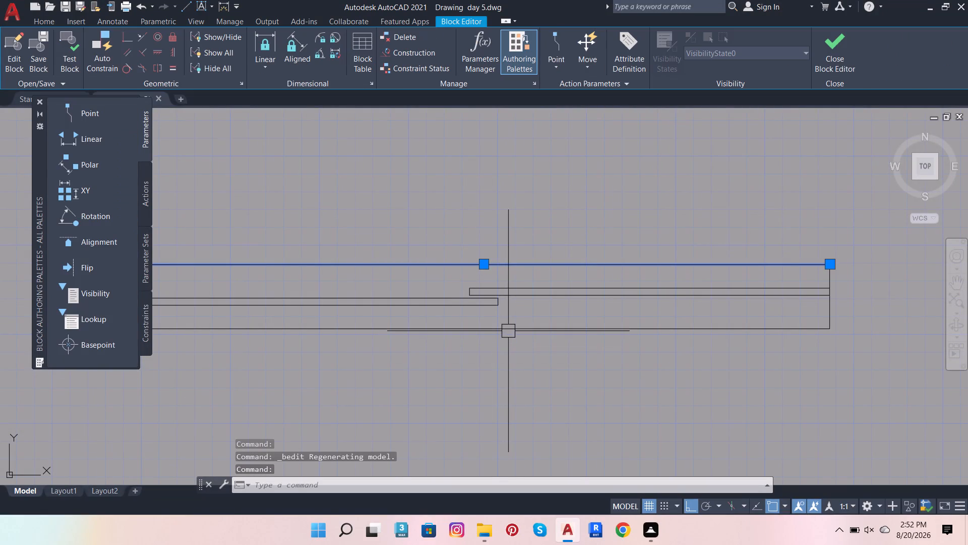
left_click(508, 331)
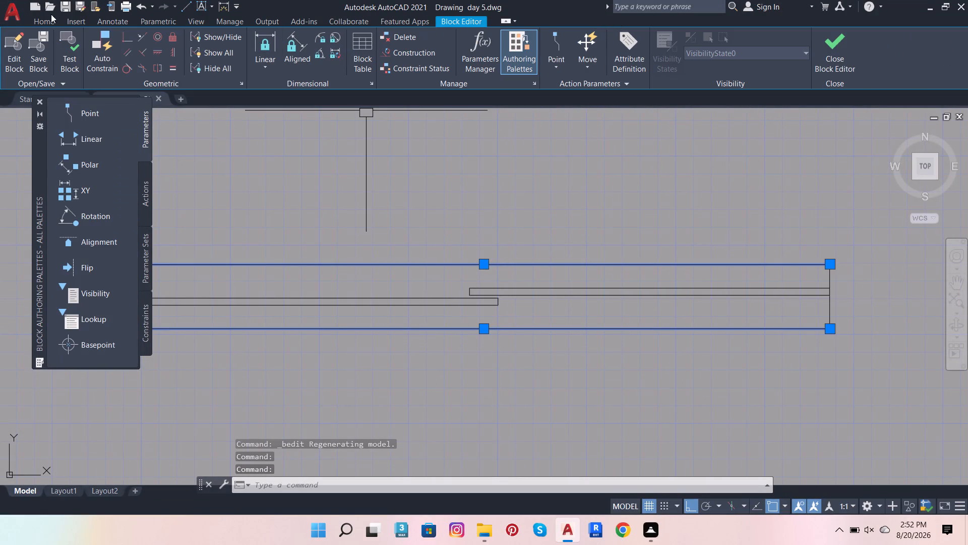
left_click(41, 20)
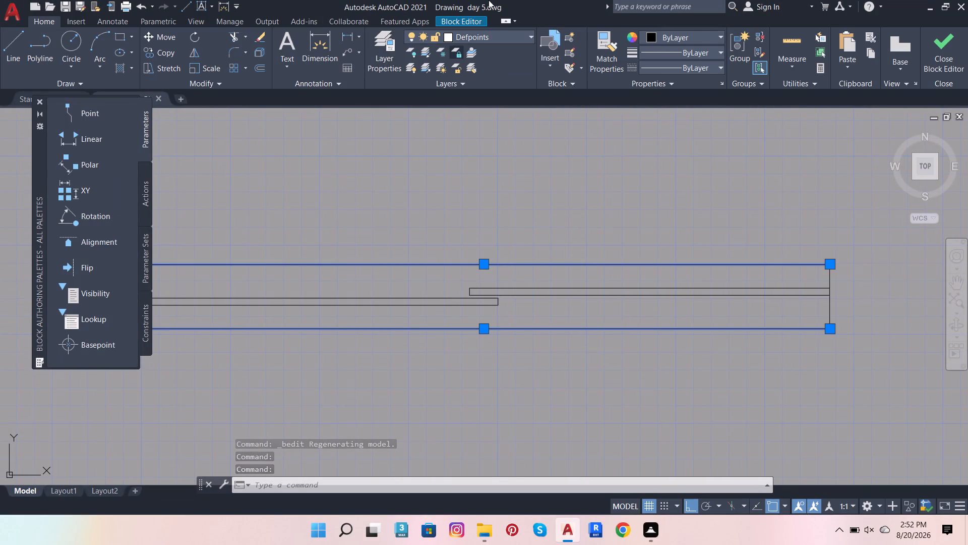
left_click(492, 39)
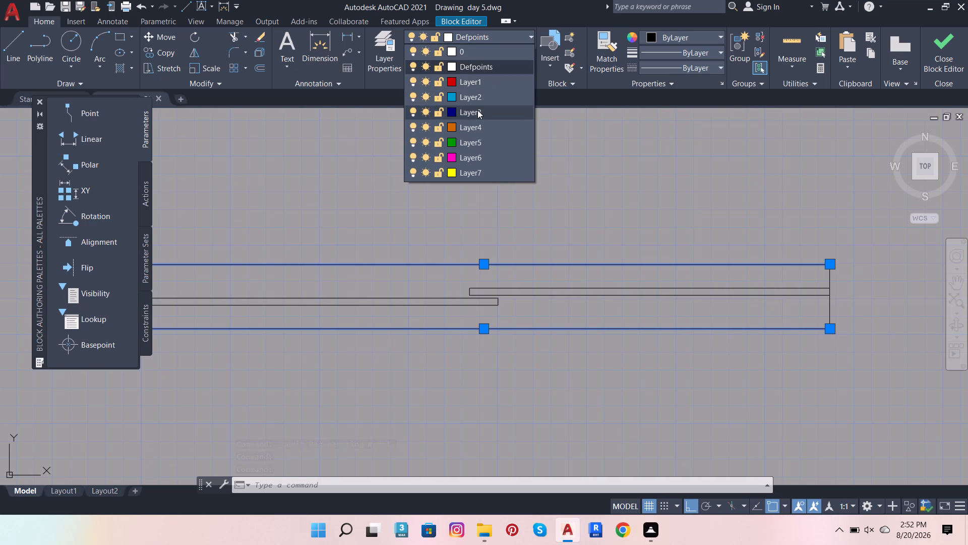
left_click(477, 110)
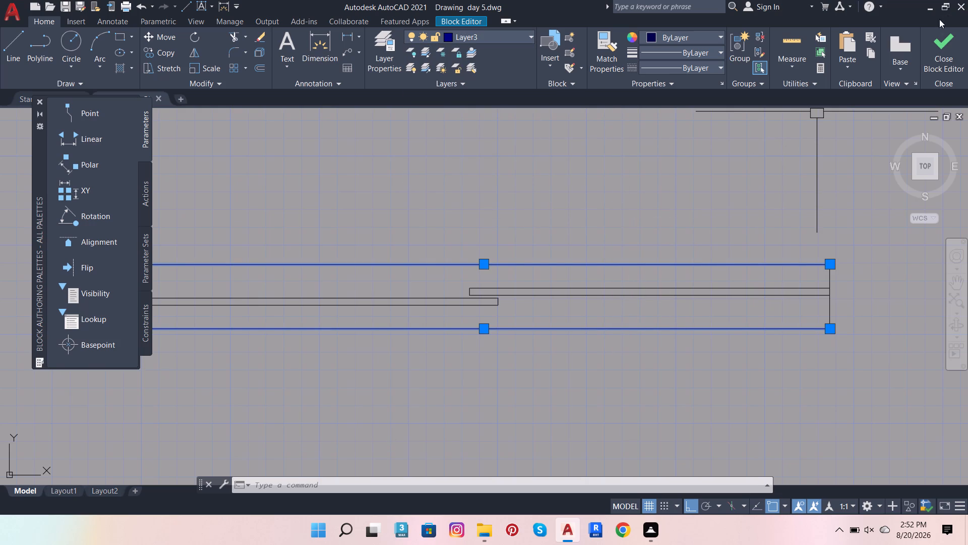
left_click(928, 56)
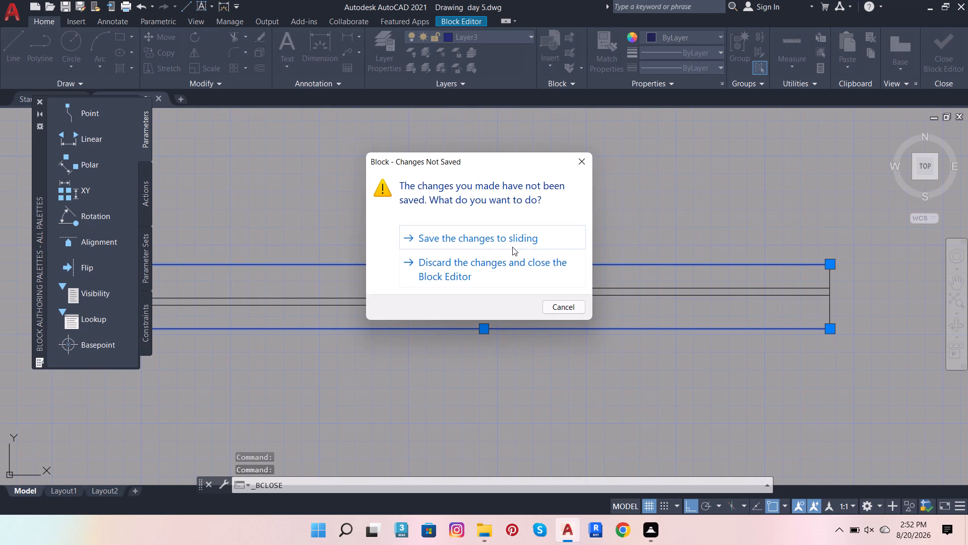
left_click(517, 231)
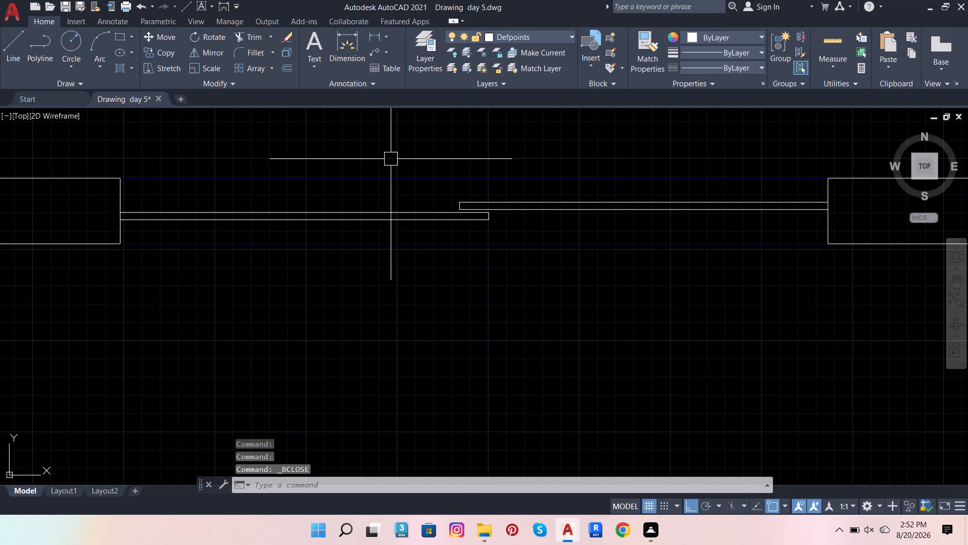
Move the dashed centre lines of the plan's left, top and right outer walls to Layer4.
scroll(354, 175, "down", 7)
scroll(354, 183, "up", 3)
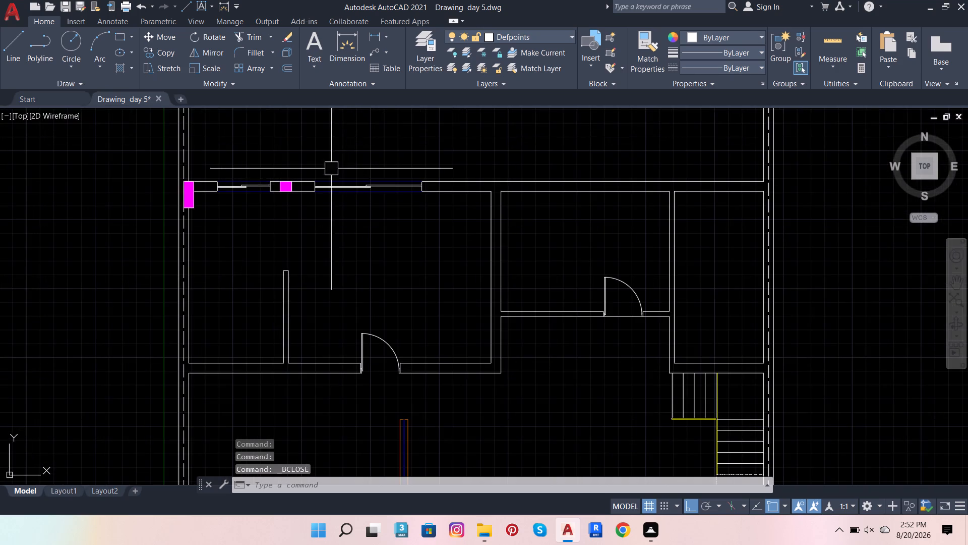
scroll(267, 177, "up", 4)
scroll(292, 162, "down", 3)
scroll(528, 178, "down", 3)
scroll(526, 162, "up", 3)
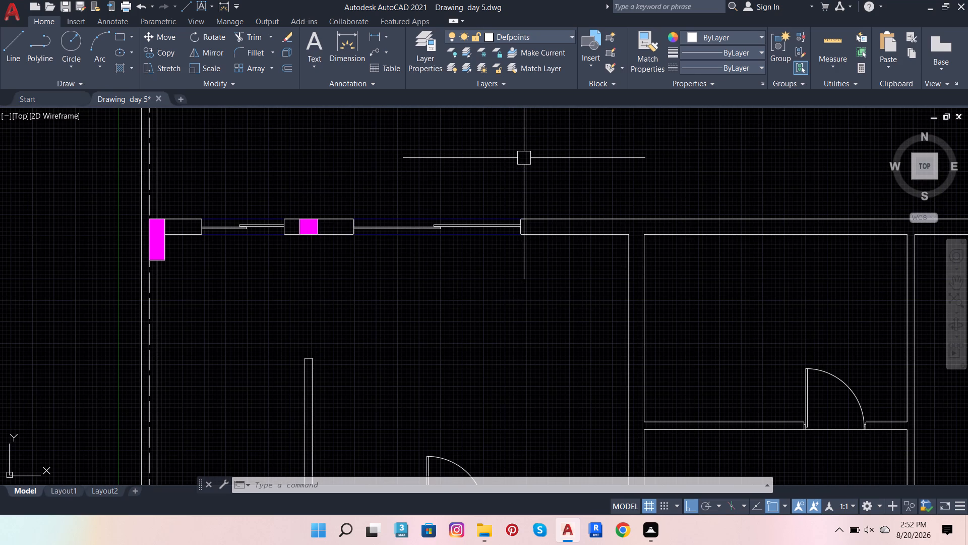
scroll(439, 198, "down", 2)
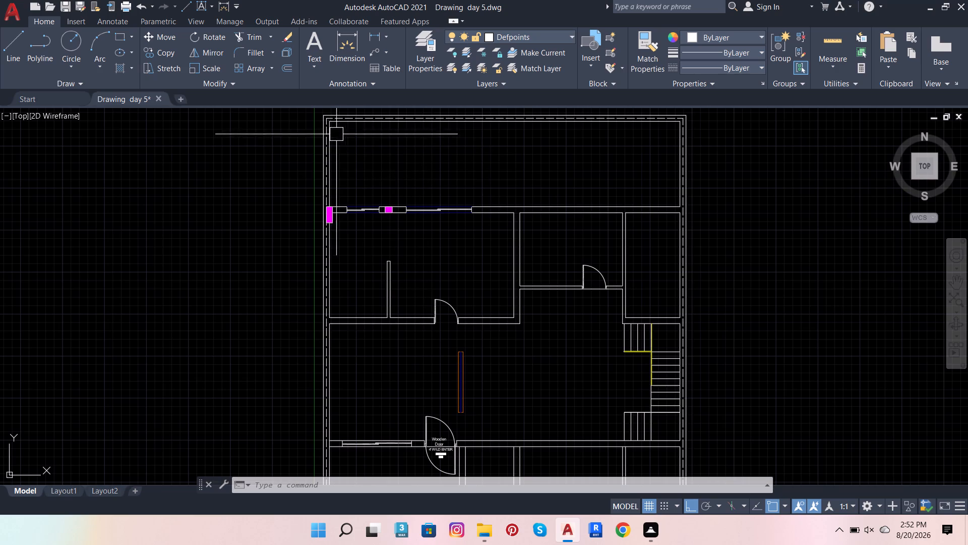
scroll(323, 126, "up", 3)
left_click_drag(329, 155, 321, 195)
scroll(304, 296, "down", 3)
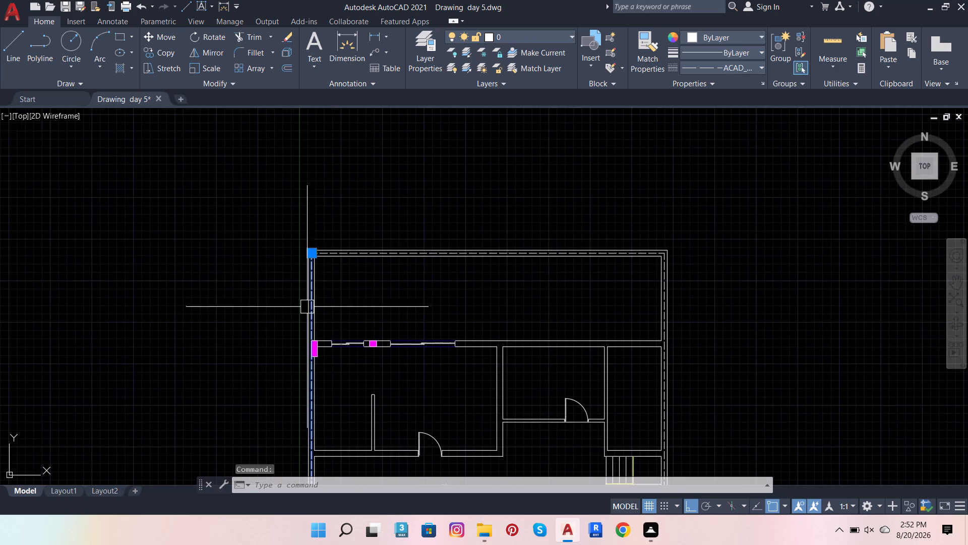
scroll(357, 241, "up", 4)
left_click(358, 305)
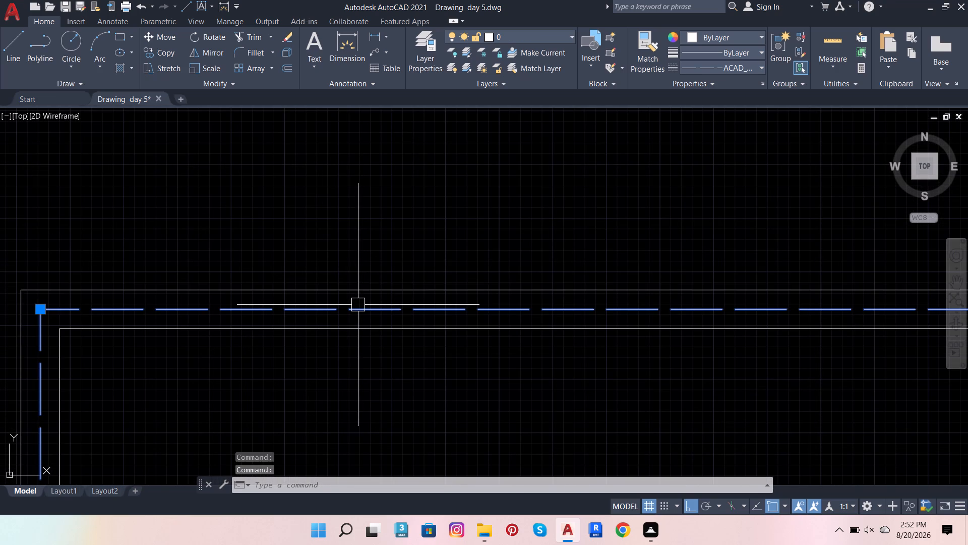
scroll(314, 281, "down", 2)
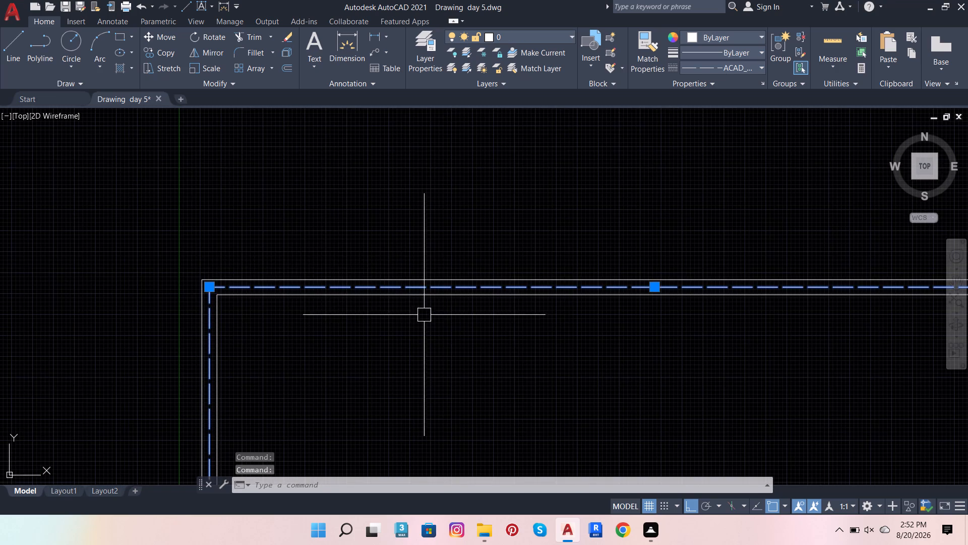
scroll(294, 302, "down", 3)
scroll(486, 318, "up", 2)
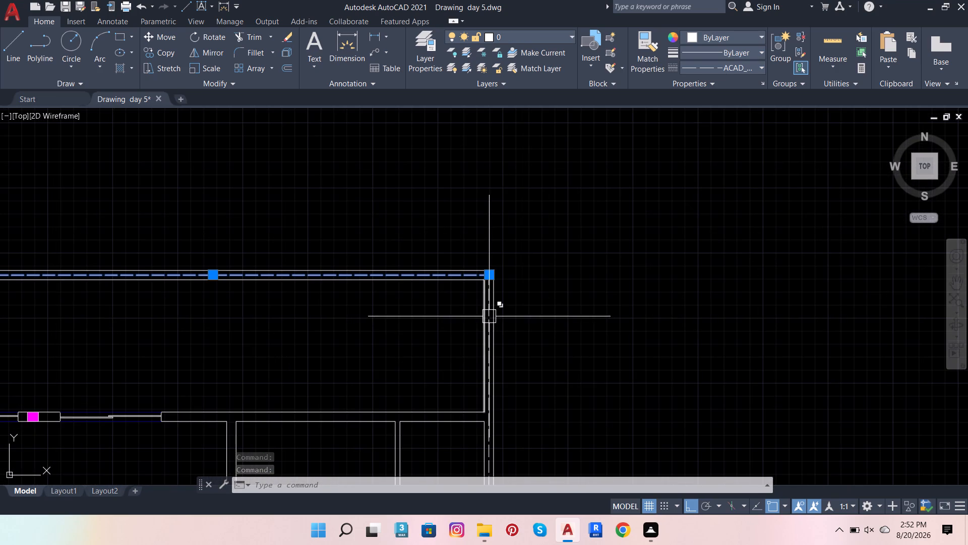
scroll(489, 318, "up", 3)
left_click(486, 320)
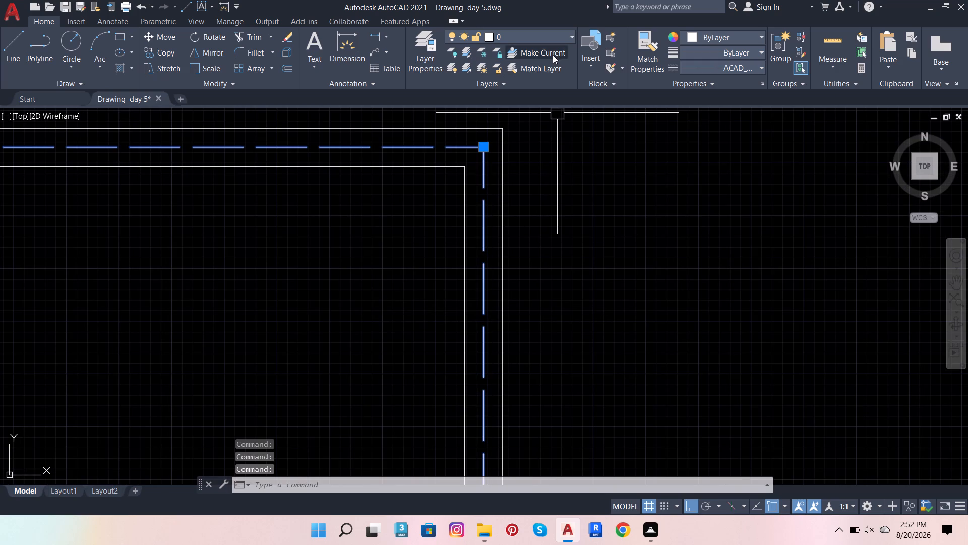
left_click(553, 38)
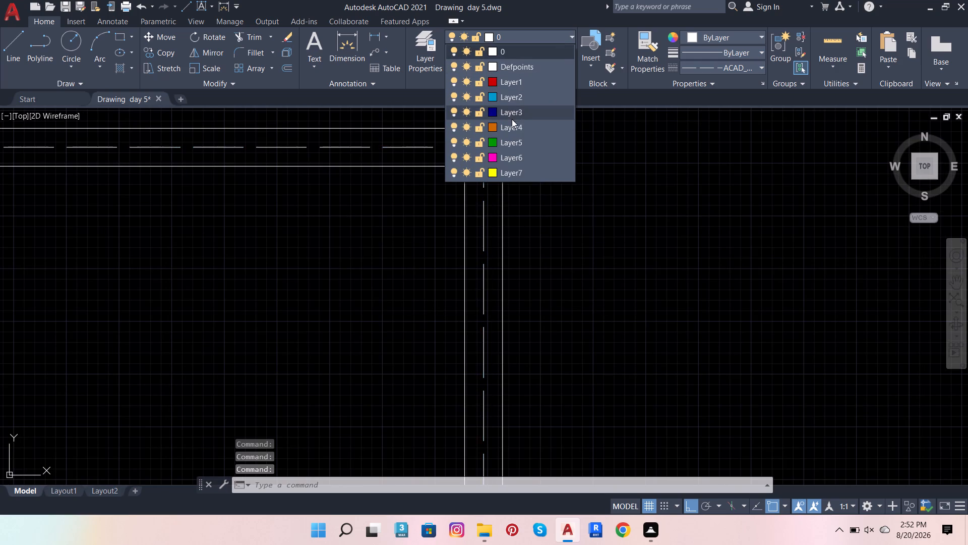
left_click(510, 131)
scroll(607, 199, "down", 1)
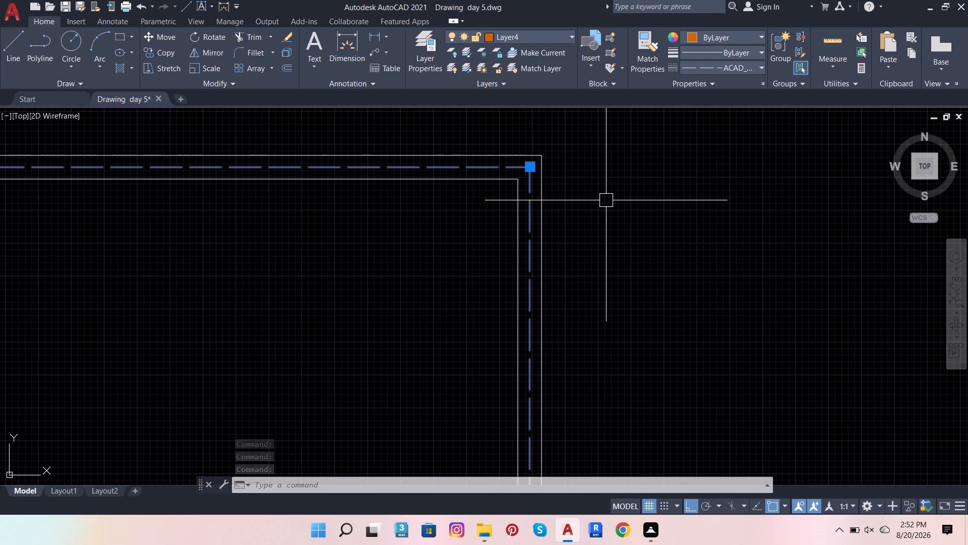
key("Escape")
Copy the magenta column at the left outer wall from its upper-left corner to the same wall's junctions with the middle partition and right outer wall.
scroll(595, 223, "down", 4)
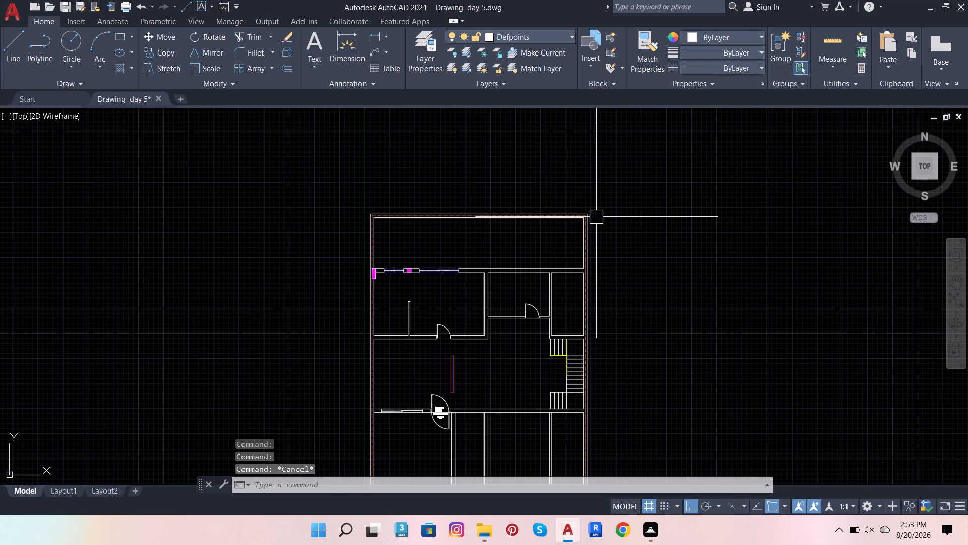
scroll(550, 283, "up", 3)
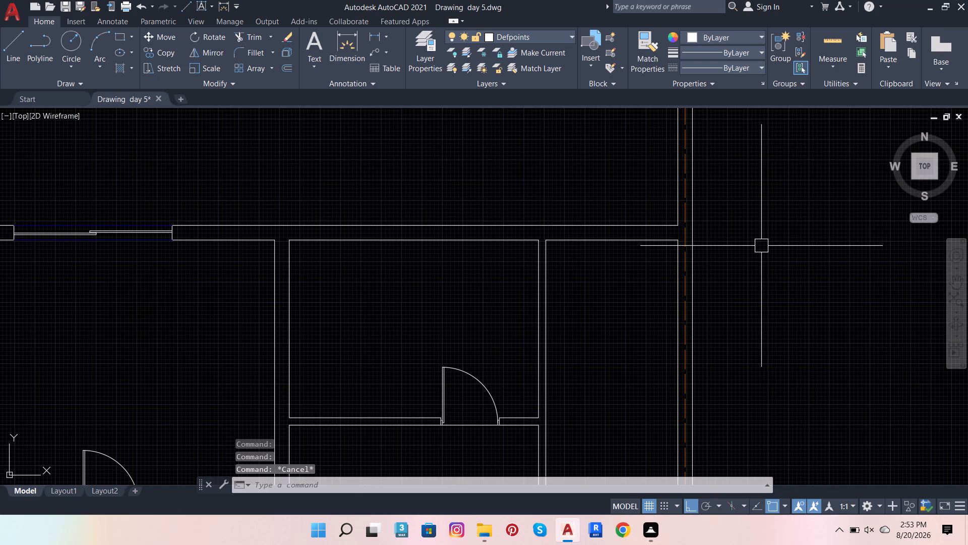
scroll(761, 223, "down", 1)
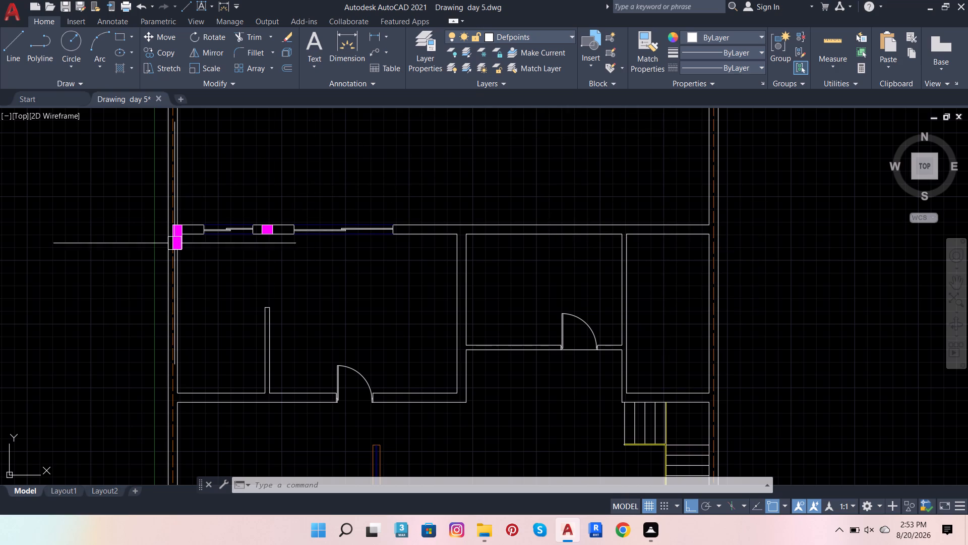
scroll(173, 245, "up", 2)
left_click(186, 249)
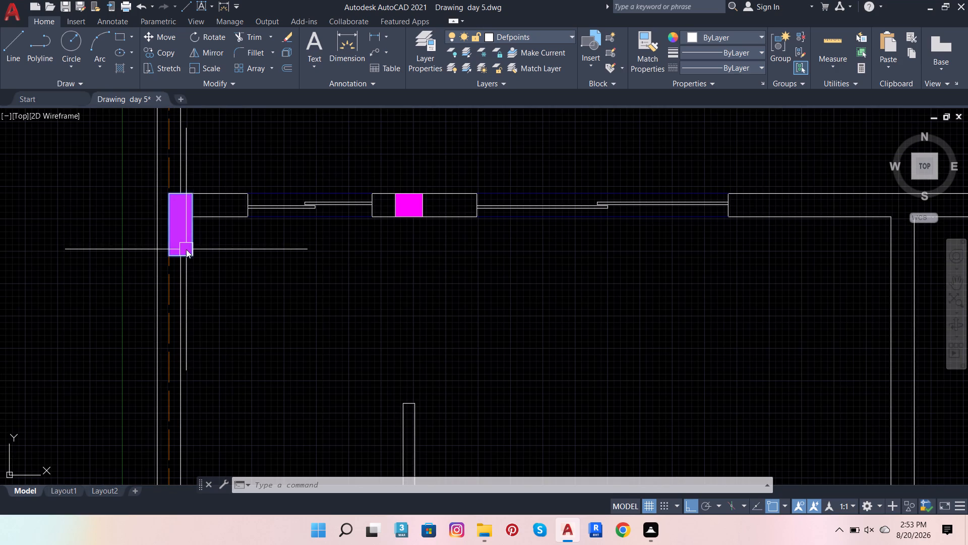
left_click(159, 52)
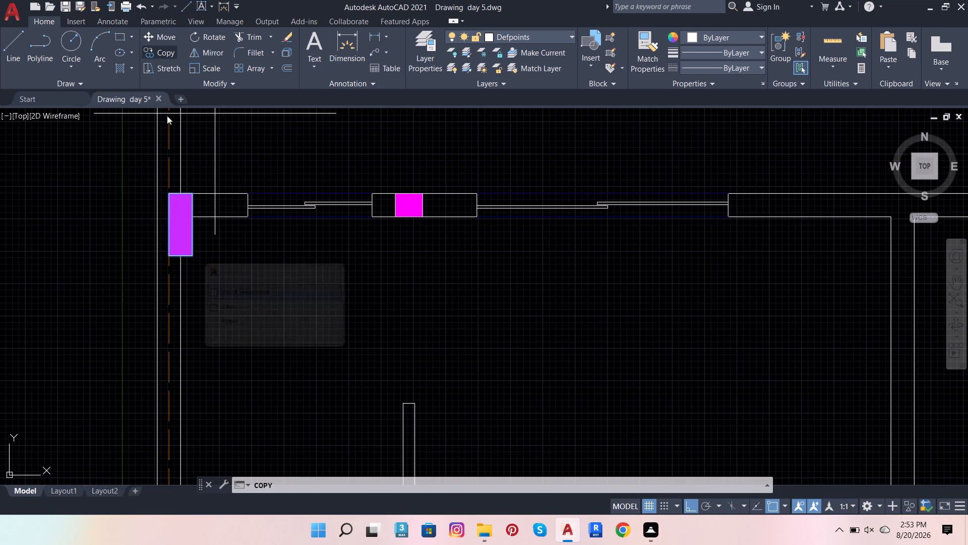
left_click(168, 195)
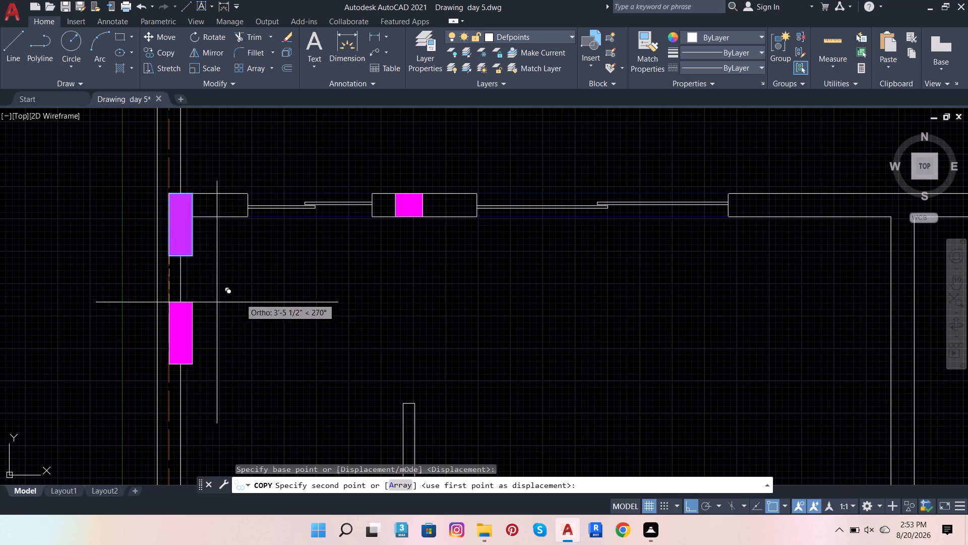
scroll(306, 275, "down", 3)
scroll(441, 268, "up", 3)
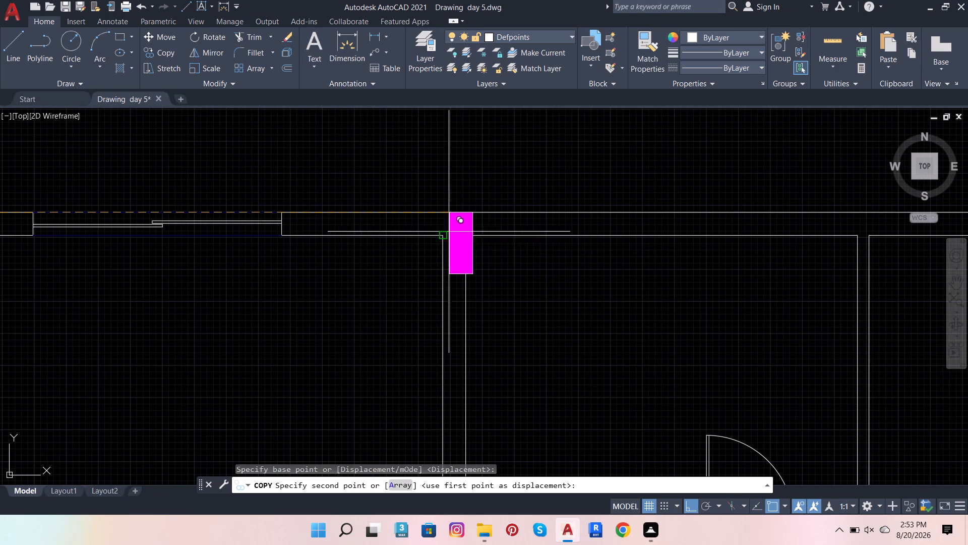
left_click(440, 239)
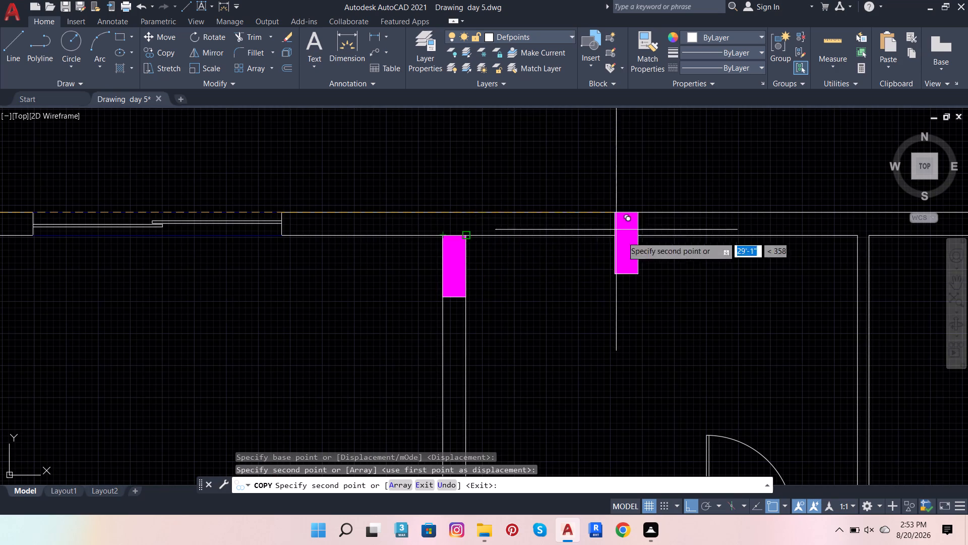
scroll(463, 291, "down", 2)
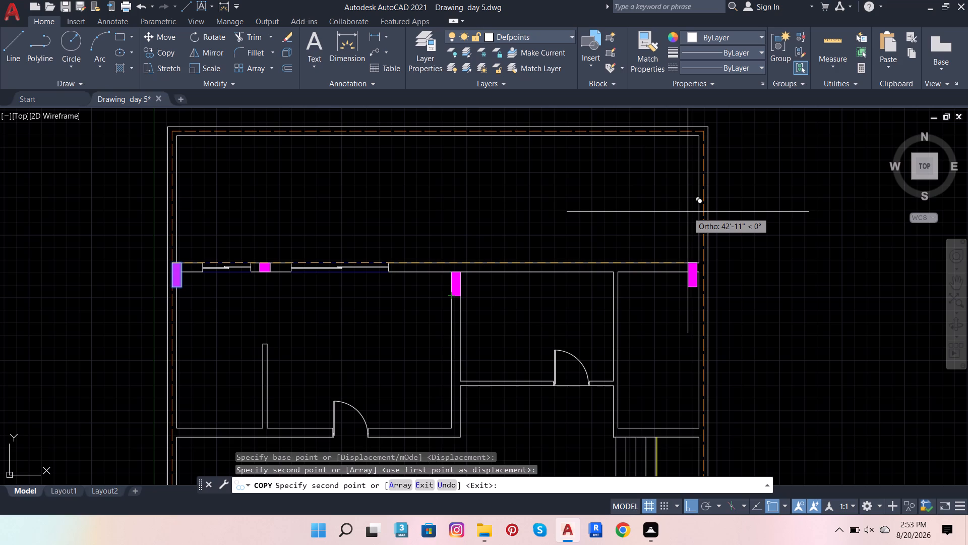
scroll(697, 256, "up", 4)
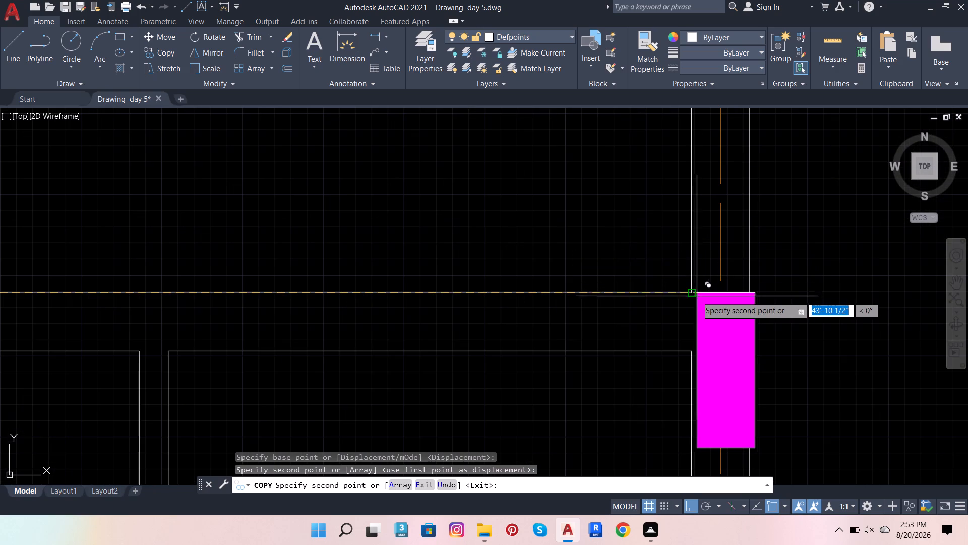
left_click(691, 298)
Place column copies where the cross wall above the stairs meets the right outer wall, middle partition and left outer wall, with Ortho turned off.
scroll(772, 206, "down", 2)
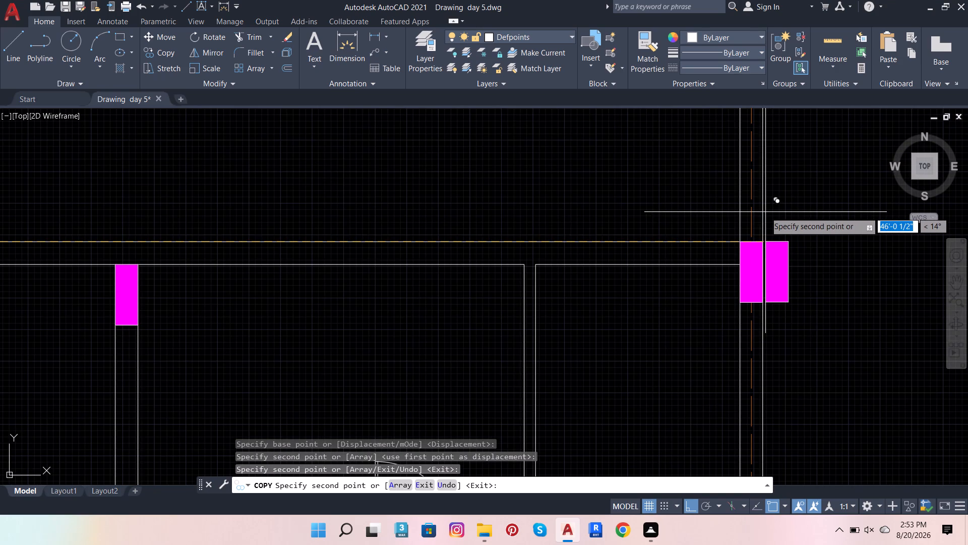
scroll(761, 213, "down", 2)
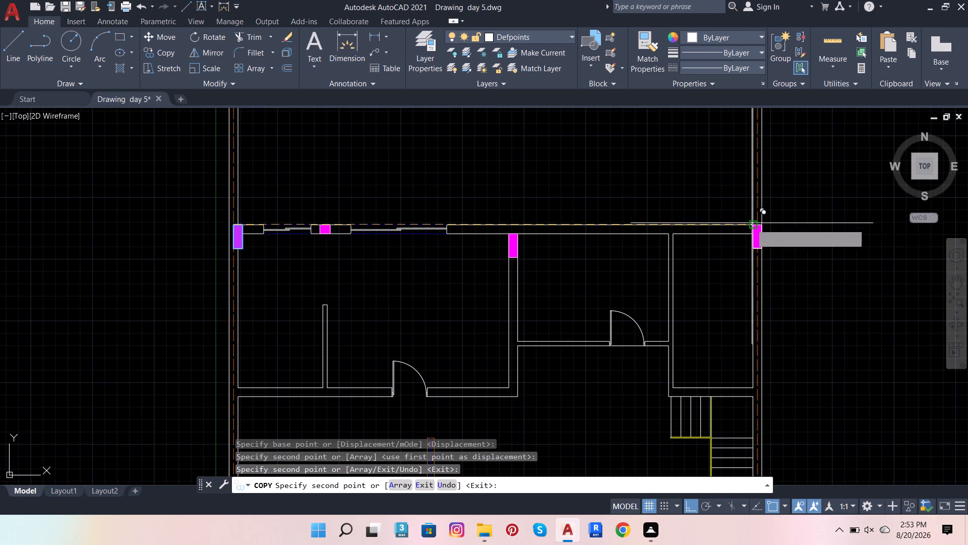
scroll(762, 399, "up", 3)
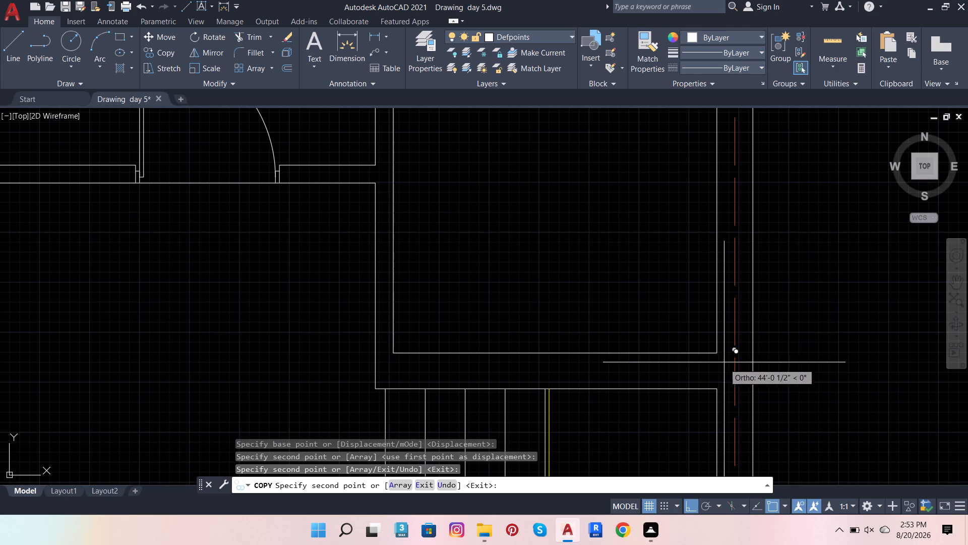
left_click(719, 354)
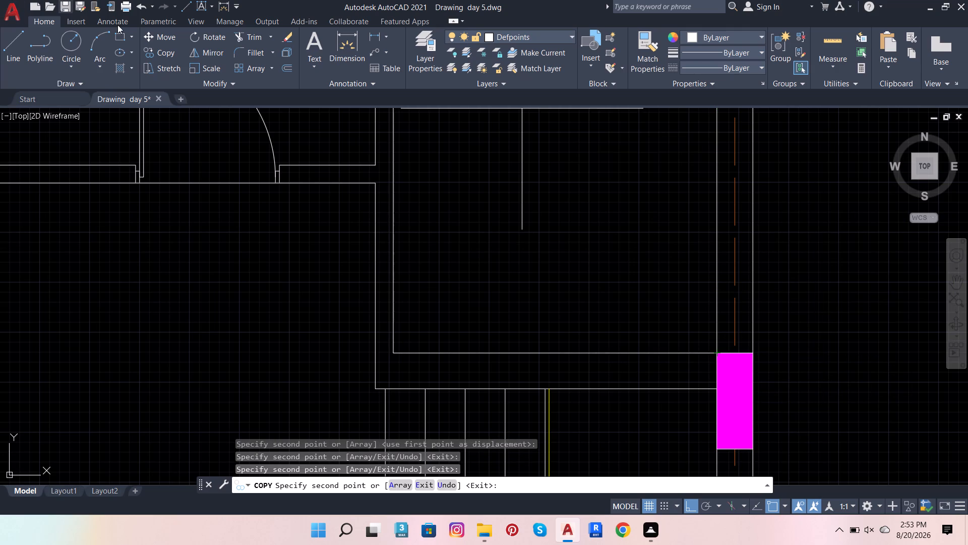
left_click(692, 507)
scroll(669, 346, "down", 2)
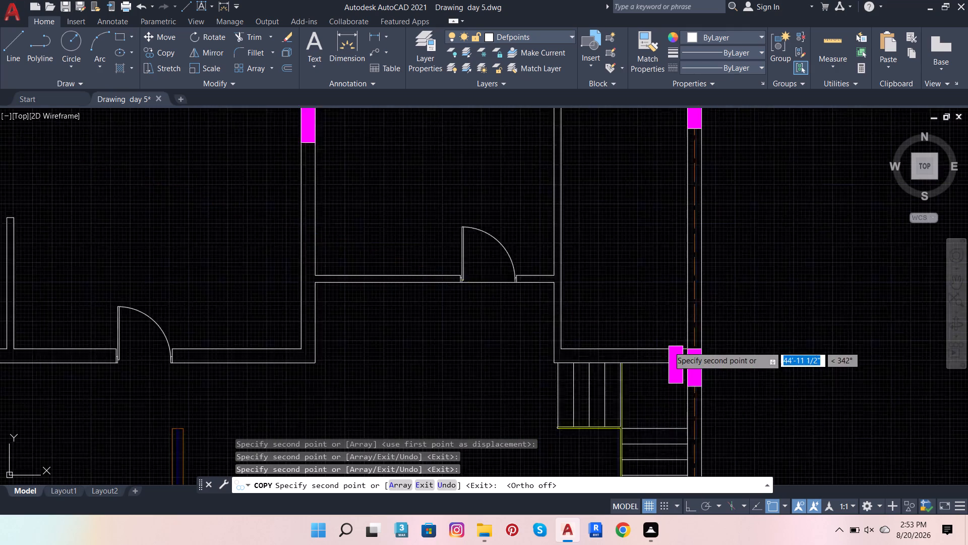
scroll(669, 346, "down", 1)
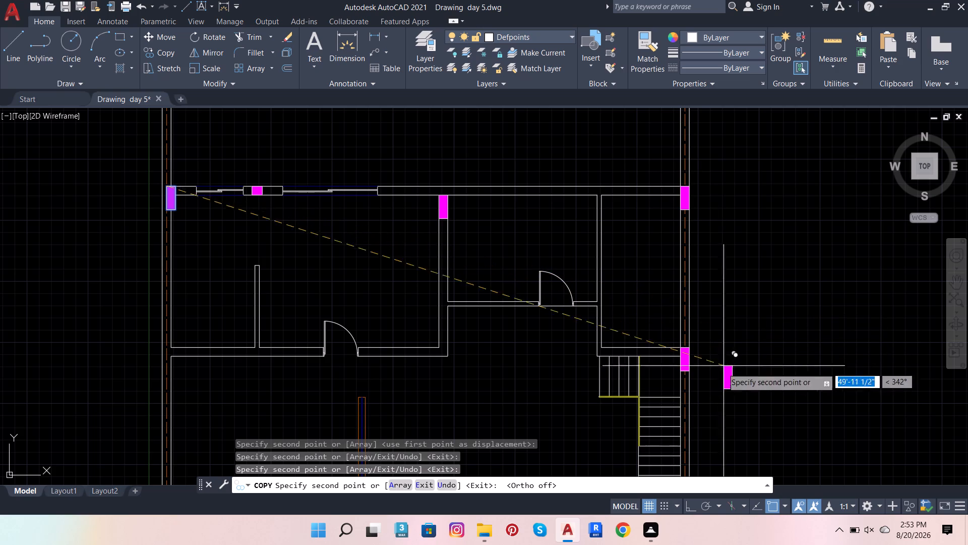
scroll(423, 352, "up", 1)
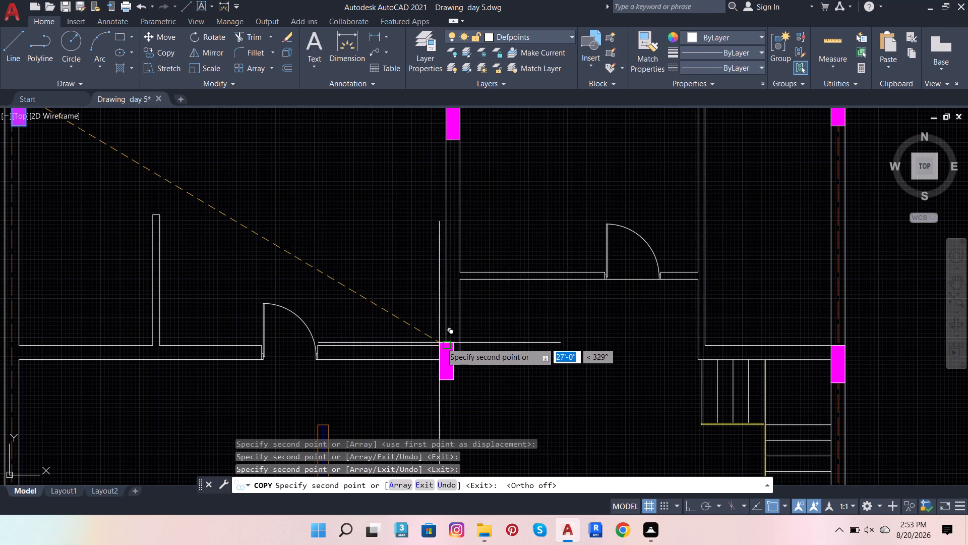
left_click(445, 345)
scroll(544, 322, "down", 2)
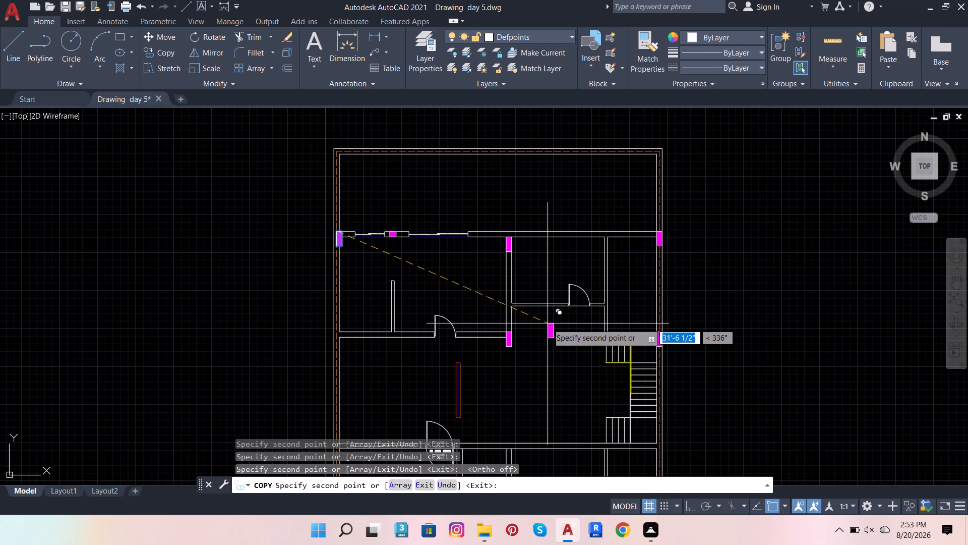
scroll(335, 329, "up", 2)
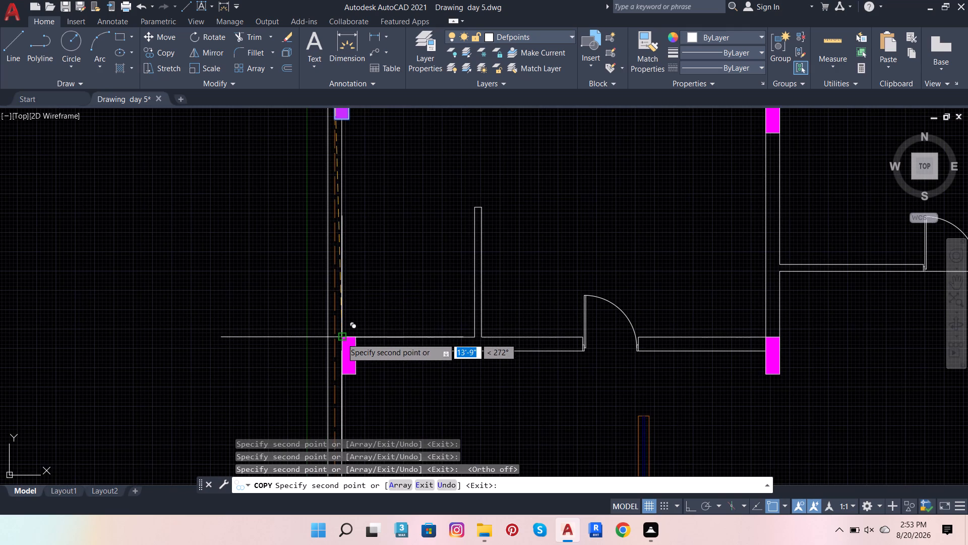
left_click(342, 338)
Place column copies on the wooden door's wall, one at its junction with the left outer wall and one just right of the door.
scroll(422, 321, "down", 5)
scroll(413, 380, "up", 3)
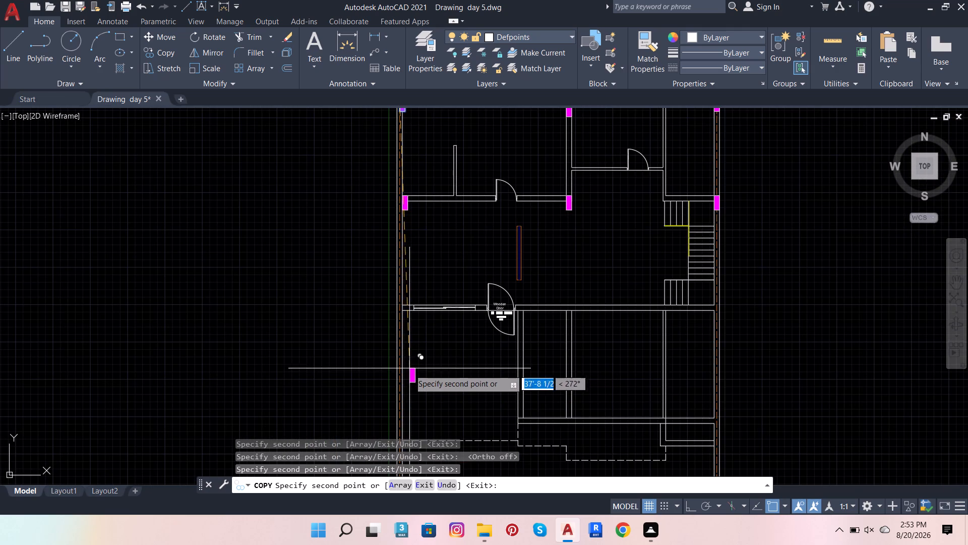
scroll(396, 387, "up", 3)
scroll(457, 363, "down", 4)
scroll(448, 412, "up", 2)
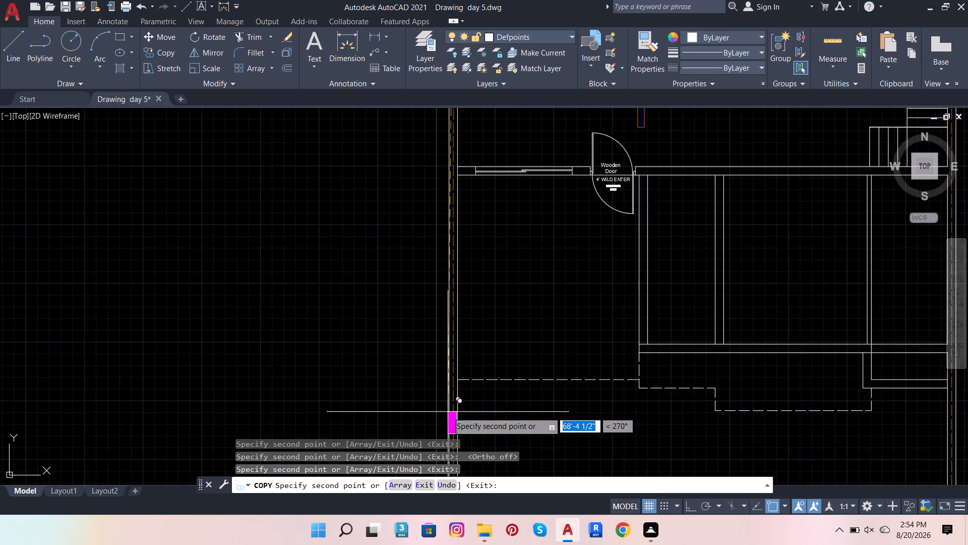
scroll(448, 412, "up", 1)
scroll(479, 383, "down", 2)
scroll(468, 243, "up", 3)
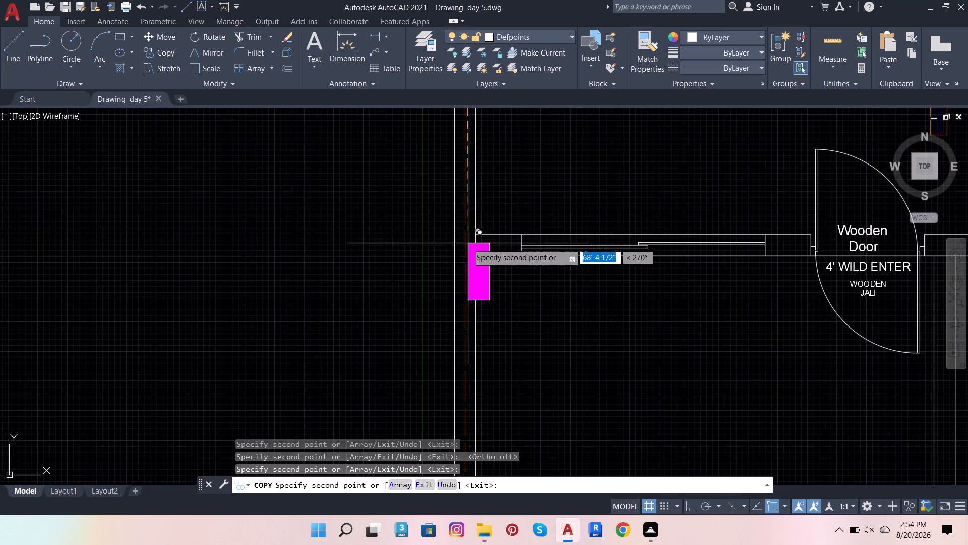
left_click(476, 236)
scroll(385, 290, "down", 2)
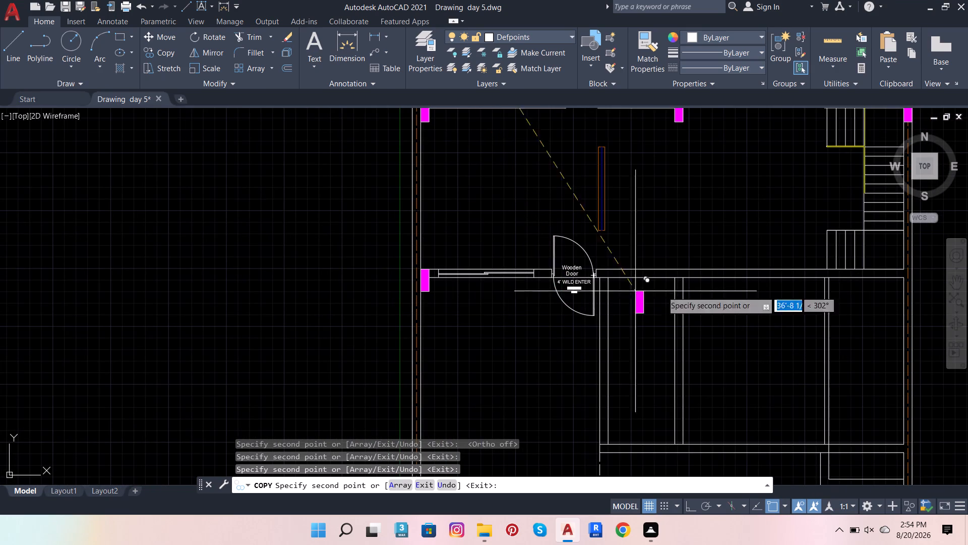
scroll(599, 275, "up", 2)
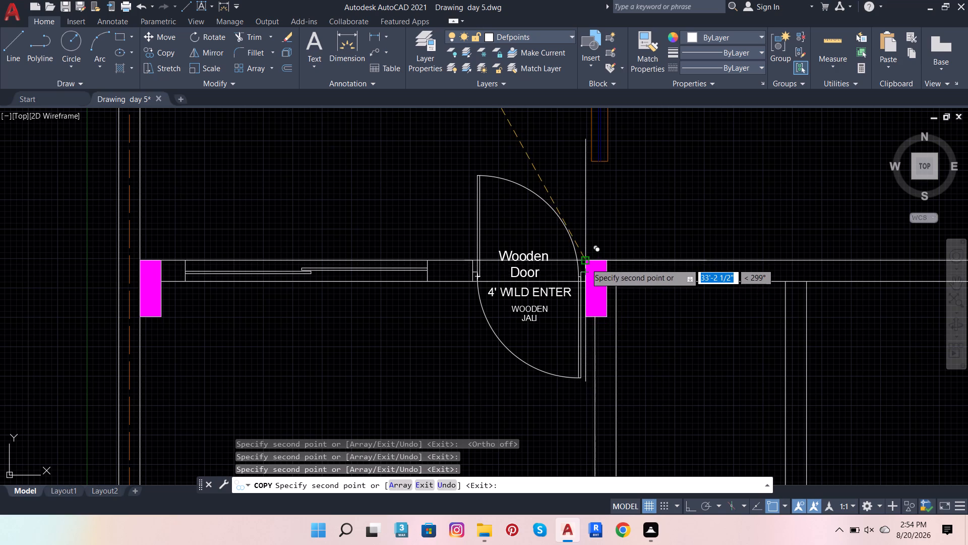
left_click(590, 263)
Place column copies at the lower corner of the partition beside the wooden door and at the upper end of the next partition.
scroll(715, 312, "down", 1)
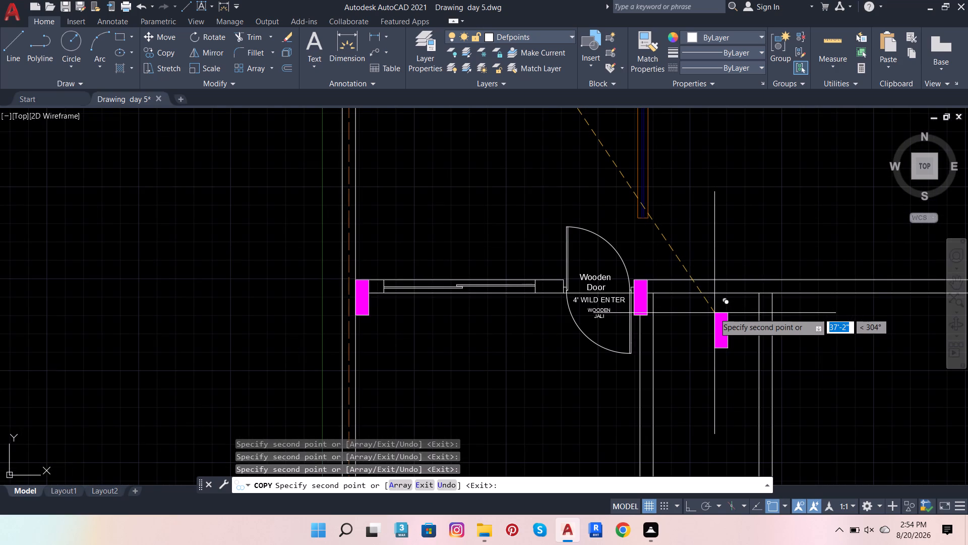
scroll(723, 309, "down", 4)
scroll(724, 362, "up", 3)
scroll(654, 295, "up", 2)
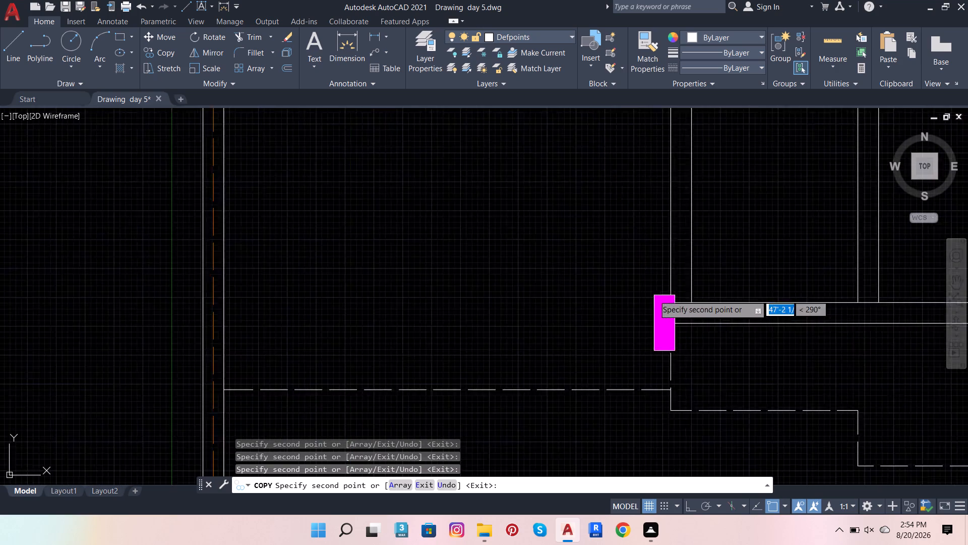
scroll(654, 295, "up", 2)
left_click(689, 316)
scroll(549, 313, "down", 3)
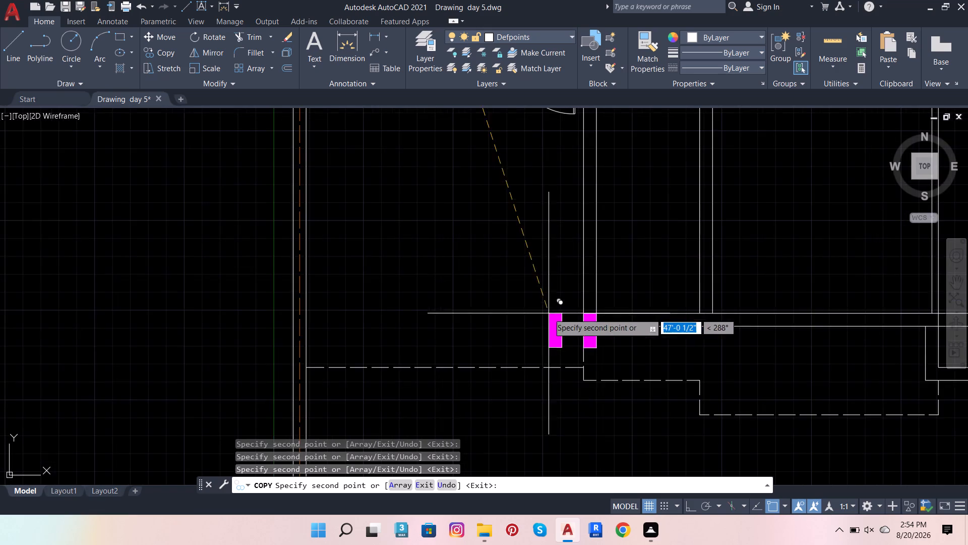
scroll(596, 307, "down", 2)
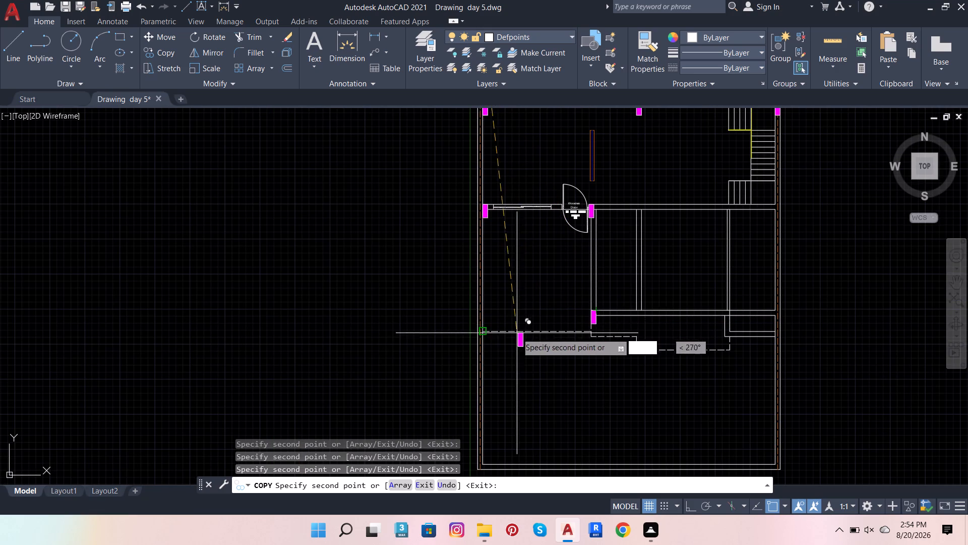
scroll(677, 292, "down", 2)
scroll(656, 264, "up", 6)
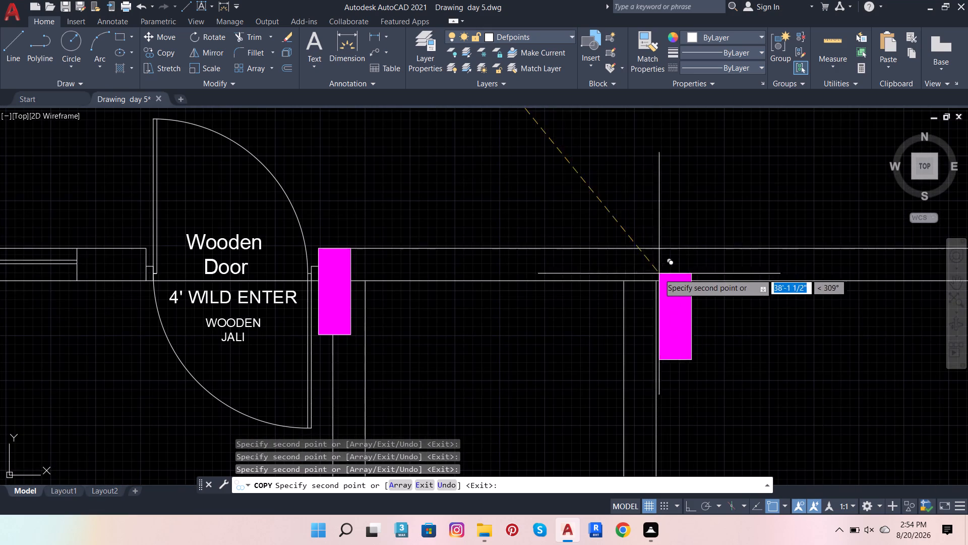
left_click(623, 280)
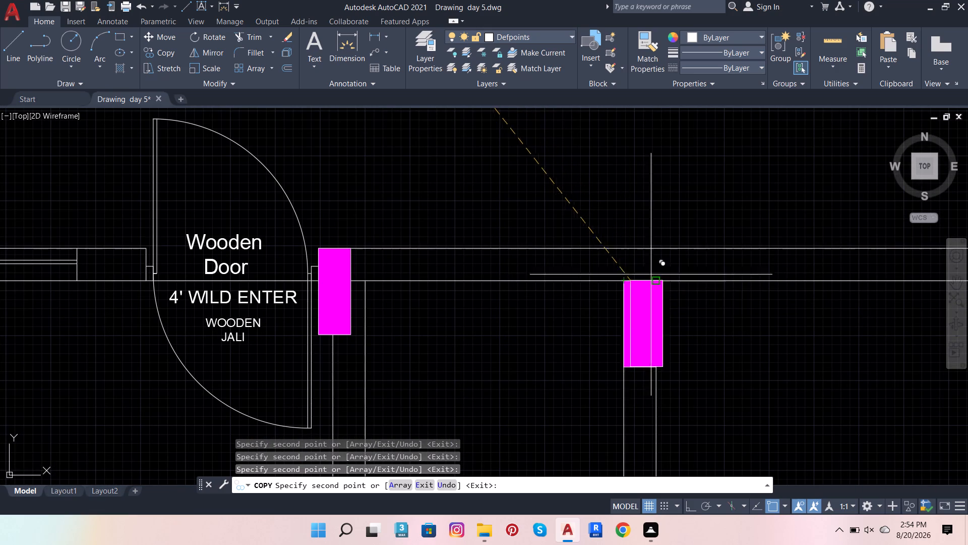
Place a column copy about 68'-4 1/2" straight below the original, at the lower end of the left outer wall.
scroll(717, 274, "down", 2)
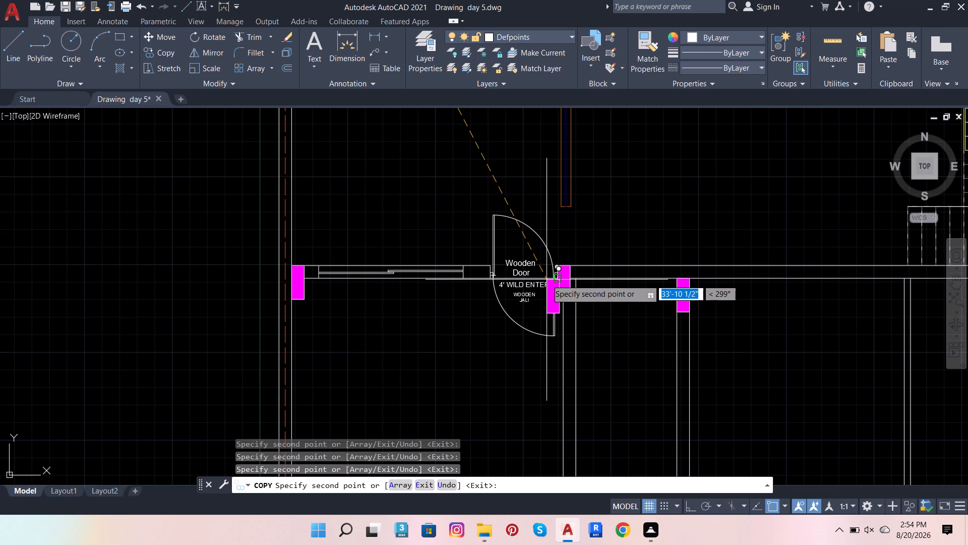
scroll(549, 339, "down", 3)
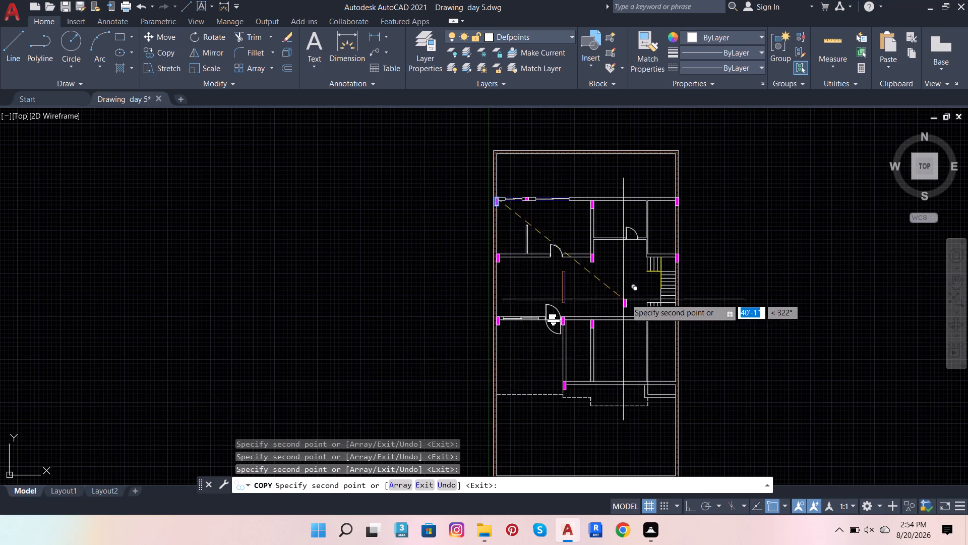
scroll(626, 298, "down", 1)
scroll(563, 376, "up", 2)
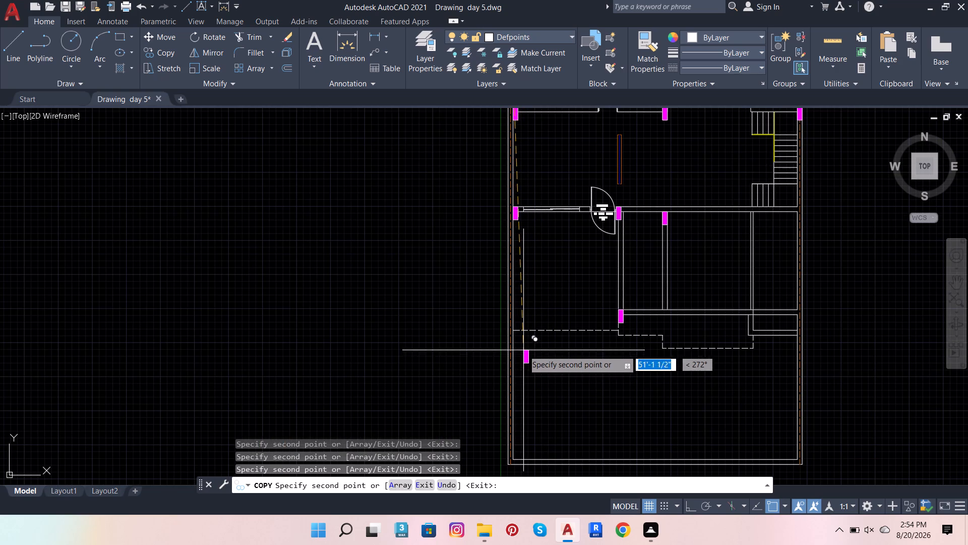
scroll(503, 296, "up", 4)
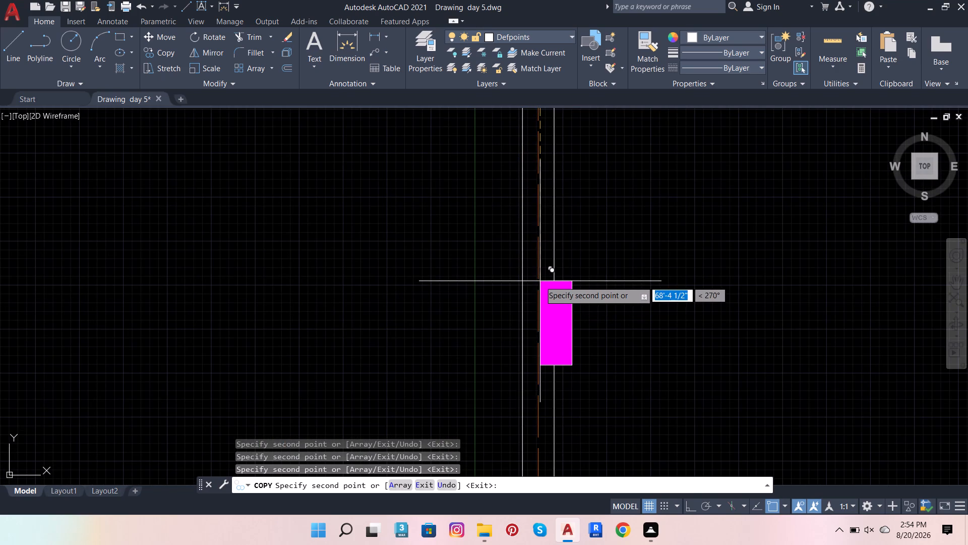
left_click(537, 280)
scroll(654, 261, "down", 4)
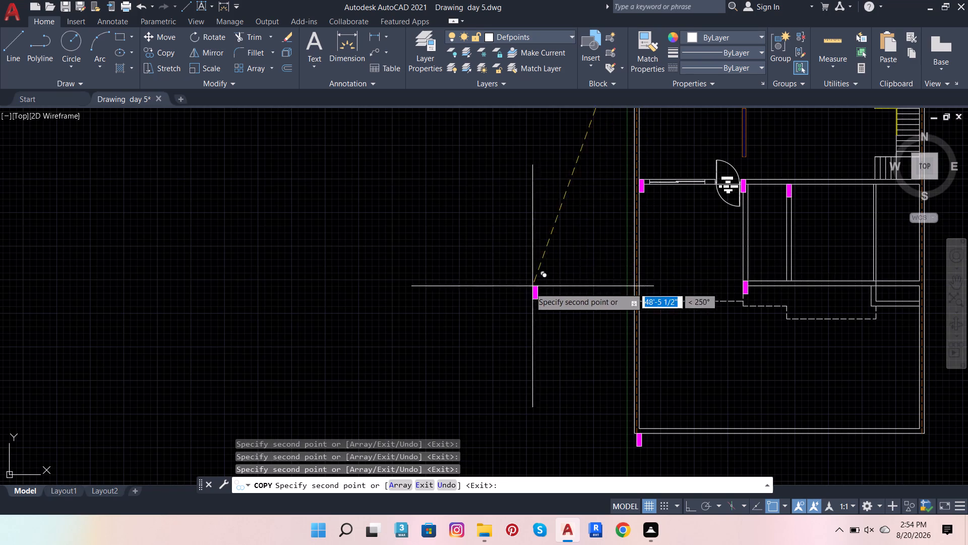
Place column copies along the lower cross wall, at the lower ends of the two partitions right of the wooden door's partition.
scroll(527, 289, "down", 2)
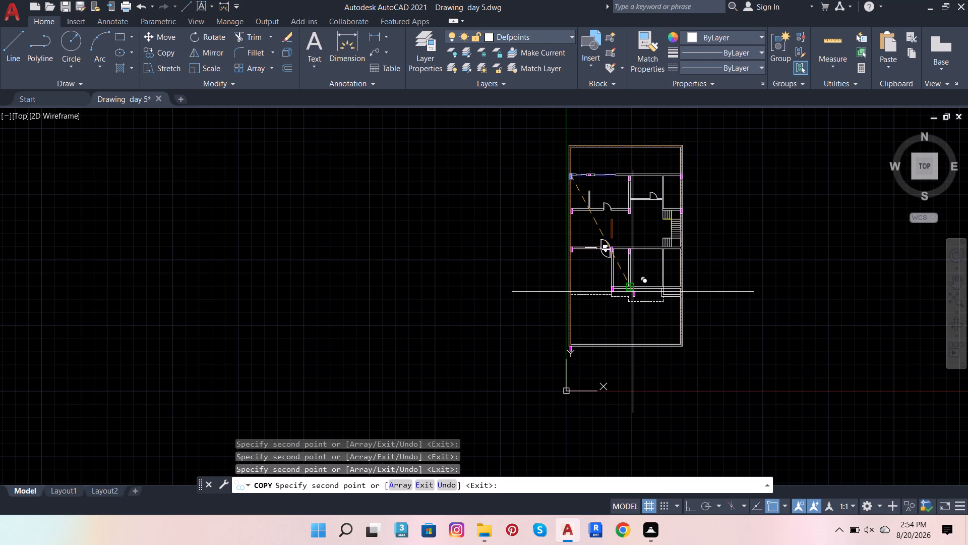
scroll(661, 286, "up", 2)
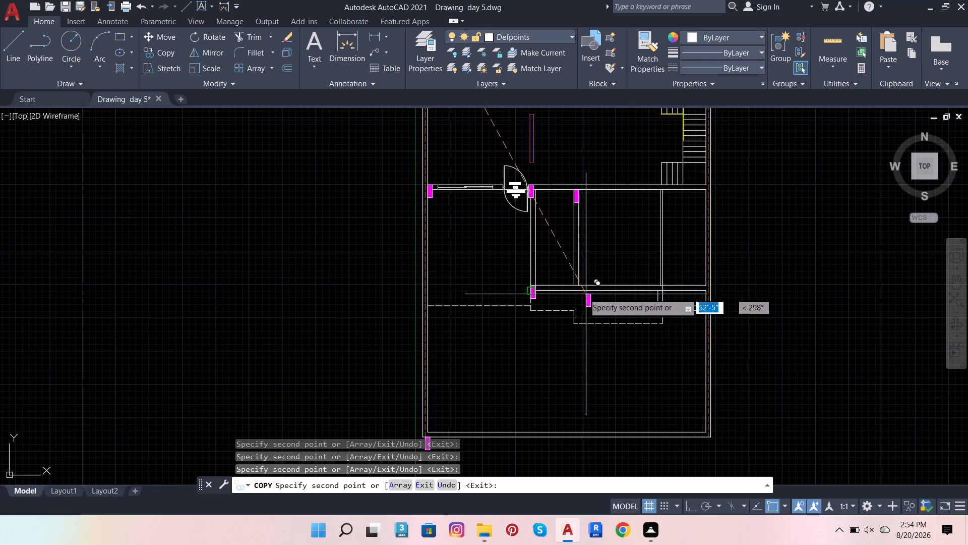
scroll(567, 283, "up", 4)
left_click(597, 297)
scroll(576, 296, "down", 4)
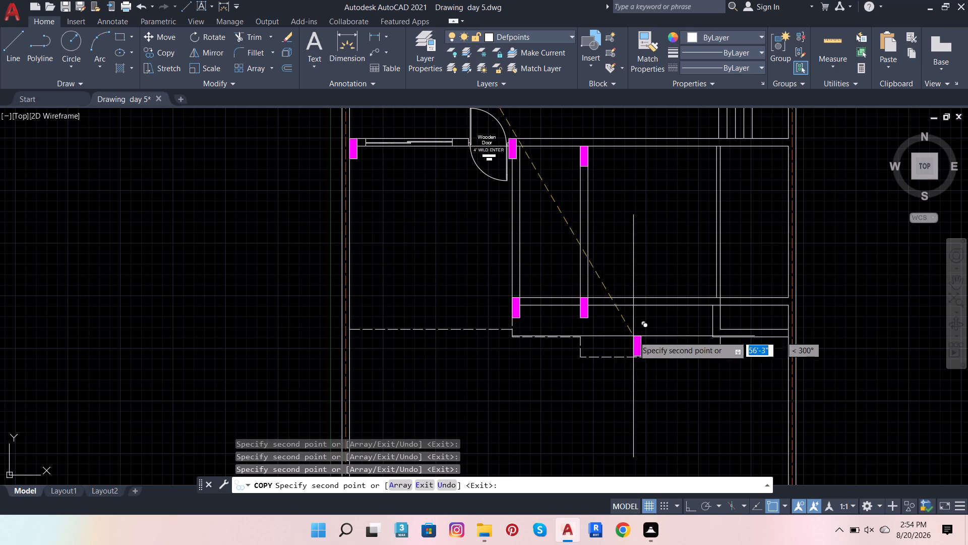
scroll(720, 299, "up", 3)
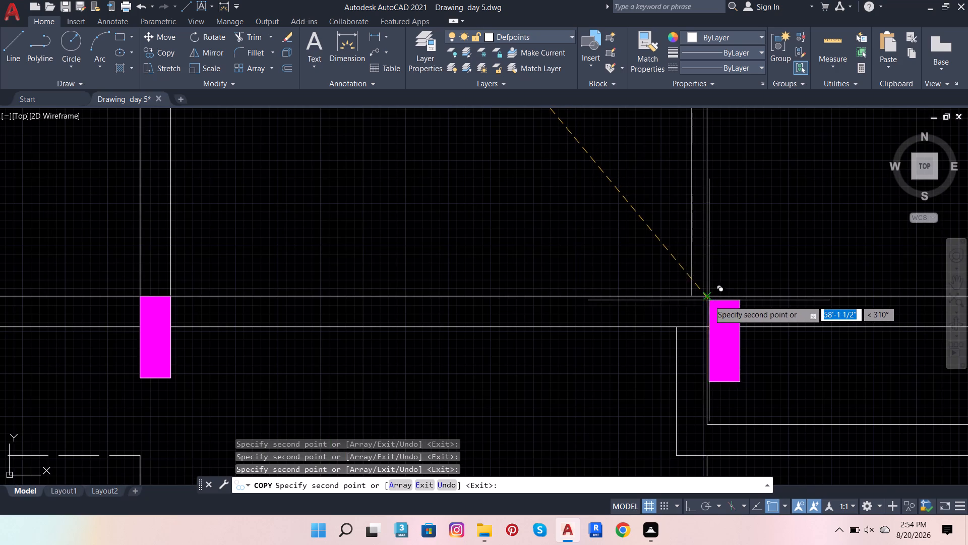
left_click(707, 298)
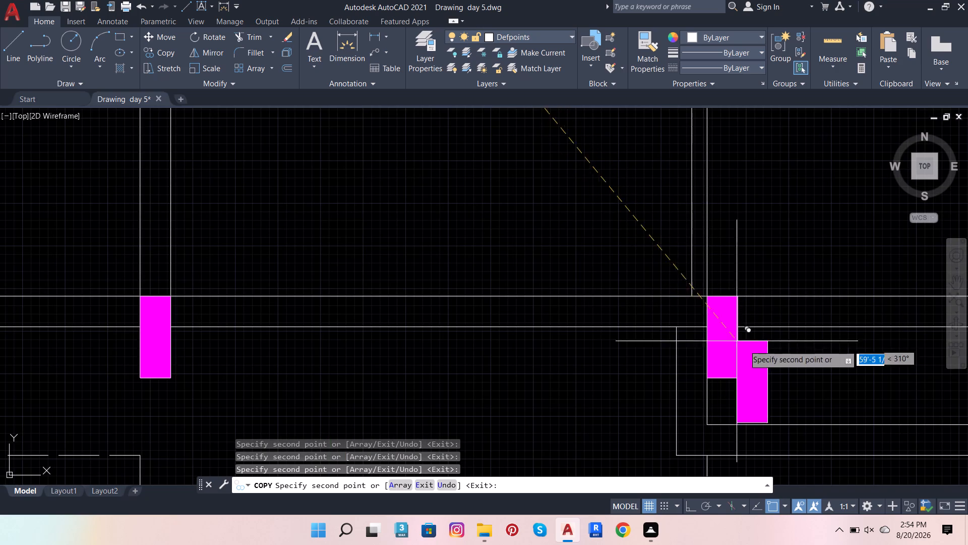
Place column copies on the right outer wall, at the small stepped wall near the bottom and at the cross wall below the stairs.
scroll(854, 409, "down", 3)
scroll(685, 324, "down", 1)
scroll(820, 372, "up", 3)
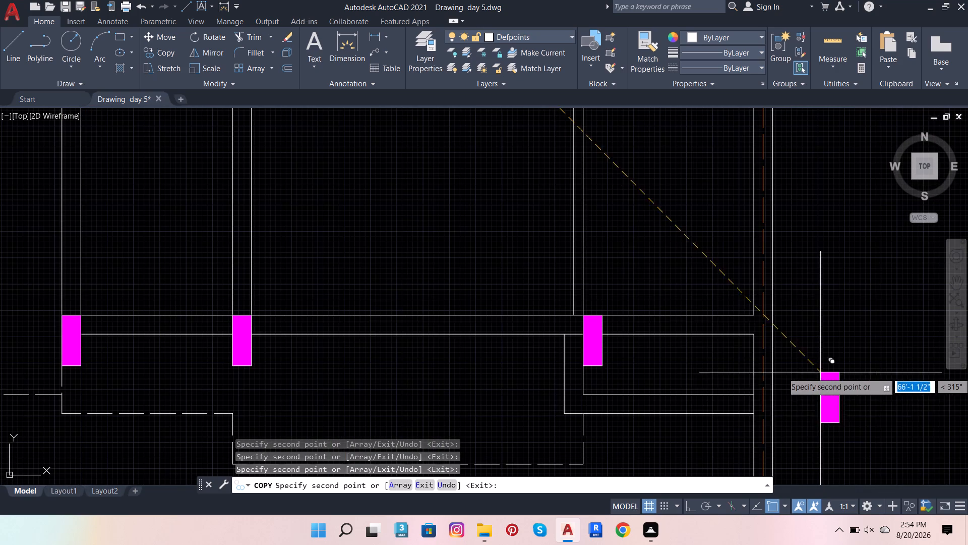
left_click(754, 394)
scroll(961, 349, "down", 4)
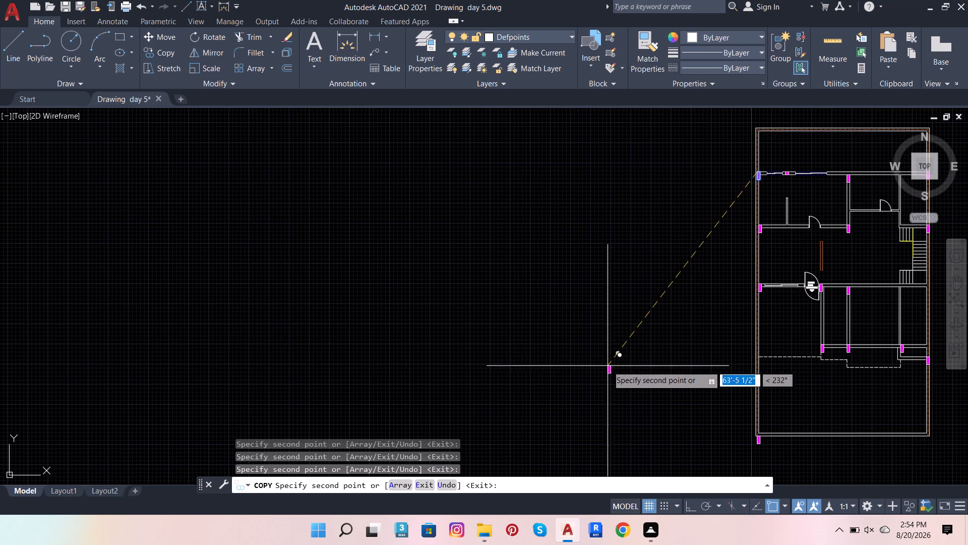
scroll(653, 349, "down", 2)
scroll(763, 333, "up", 3)
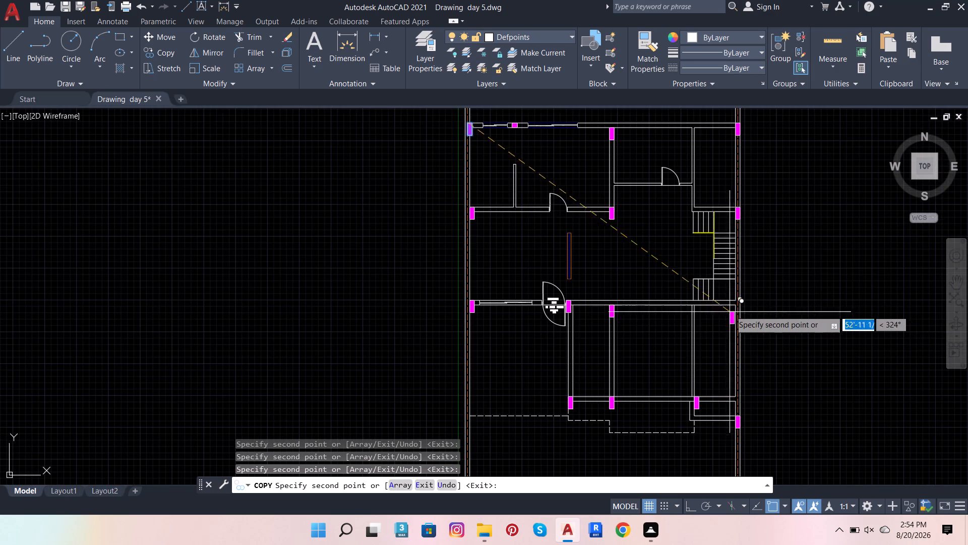
scroll(733, 304, "up", 4)
left_click(728, 285)
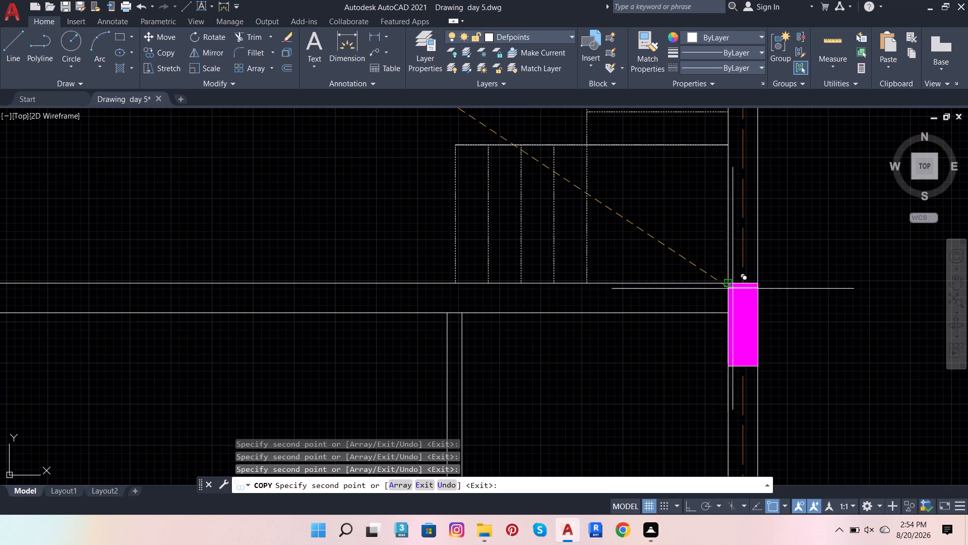
scroll(764, 284, "down", 4)
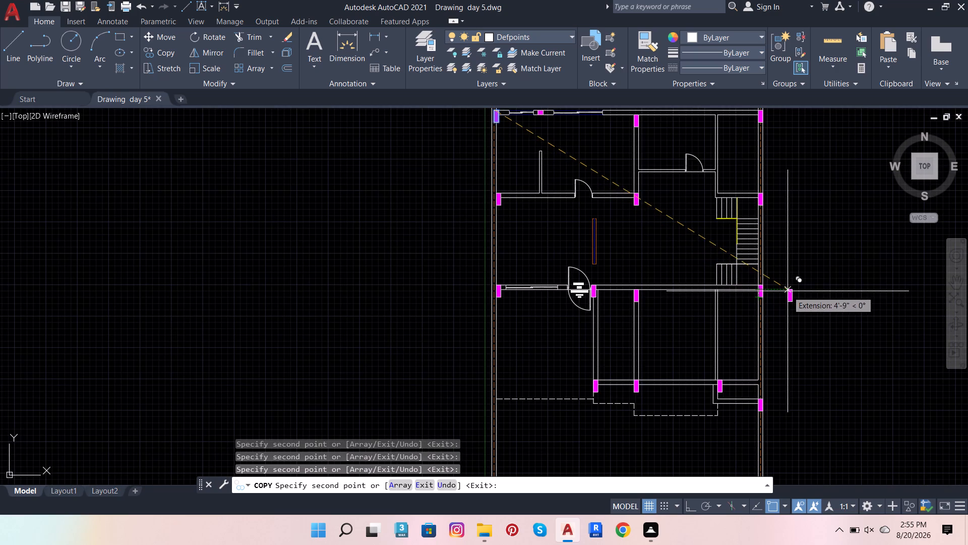
scroll(796, 294, "down", 3)
scroll(786, 282, "up", 3)
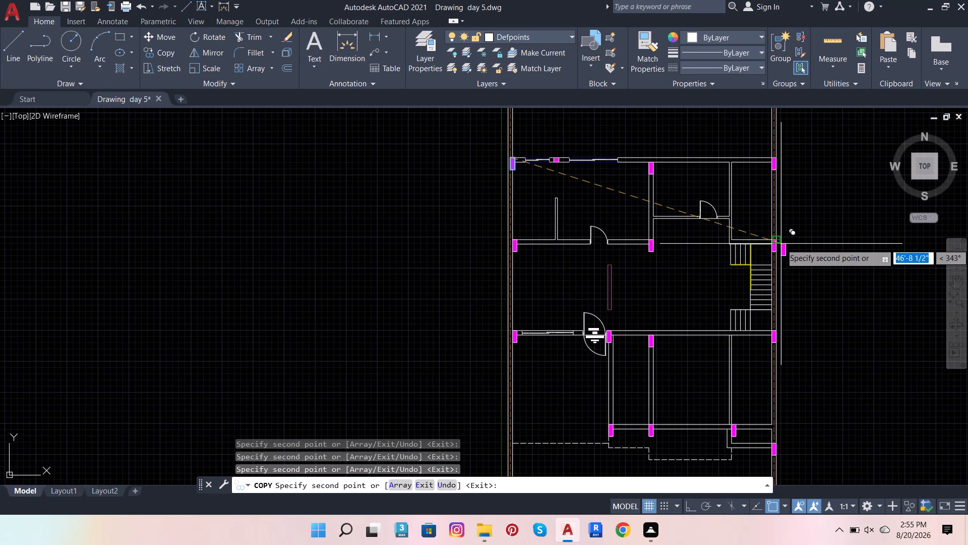
key("Escape")
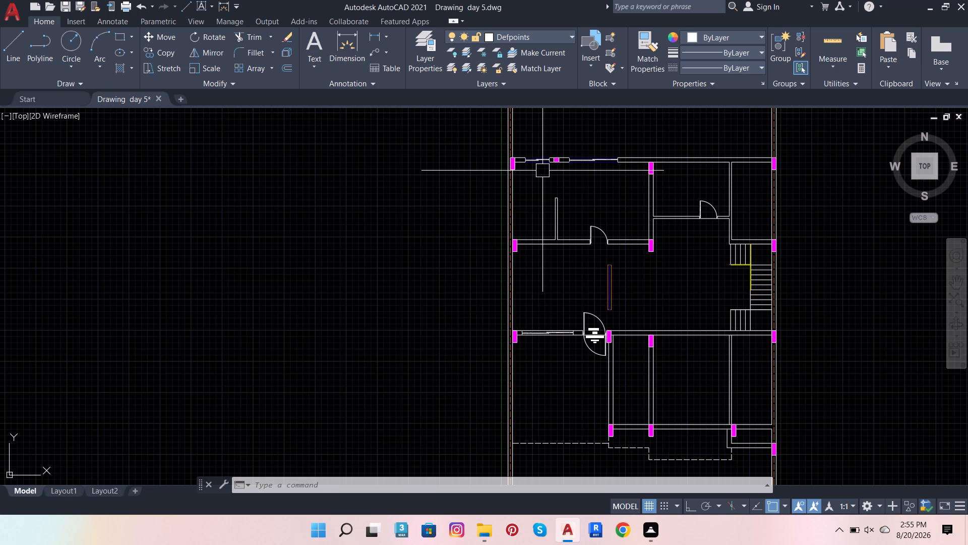
Copy the small column between the two upper sliding windows to the foot of the short partition, by its upper right corner.
scroll(535, 149, "up", 5)
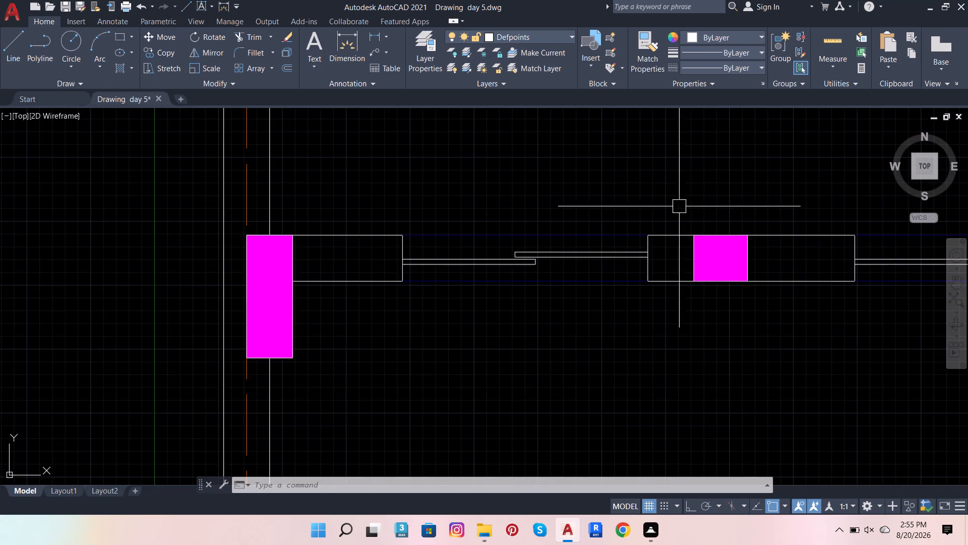
left_click(681, 210)
left_click(775, 315)
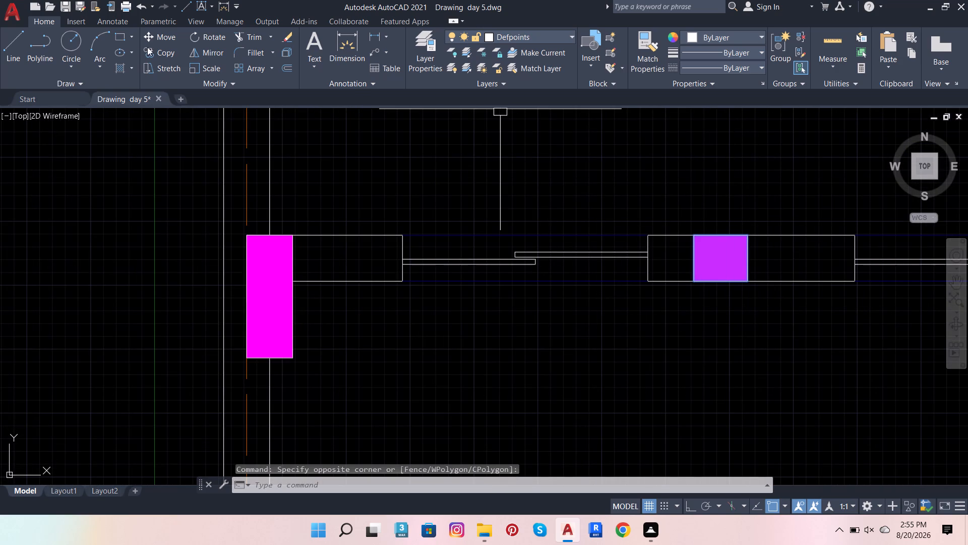
left_click(162, 48)
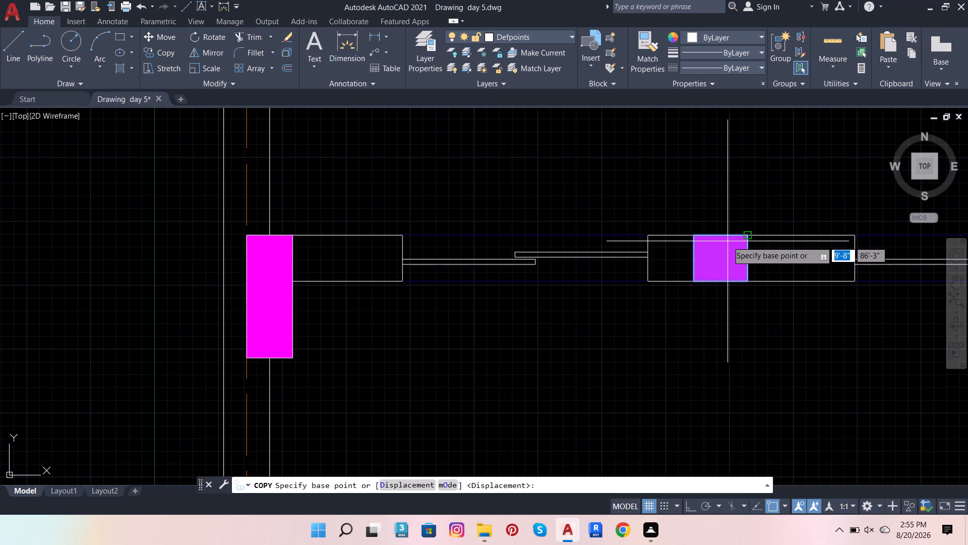
left_click(750, 234)
scroll(782, 183, "down", 4)
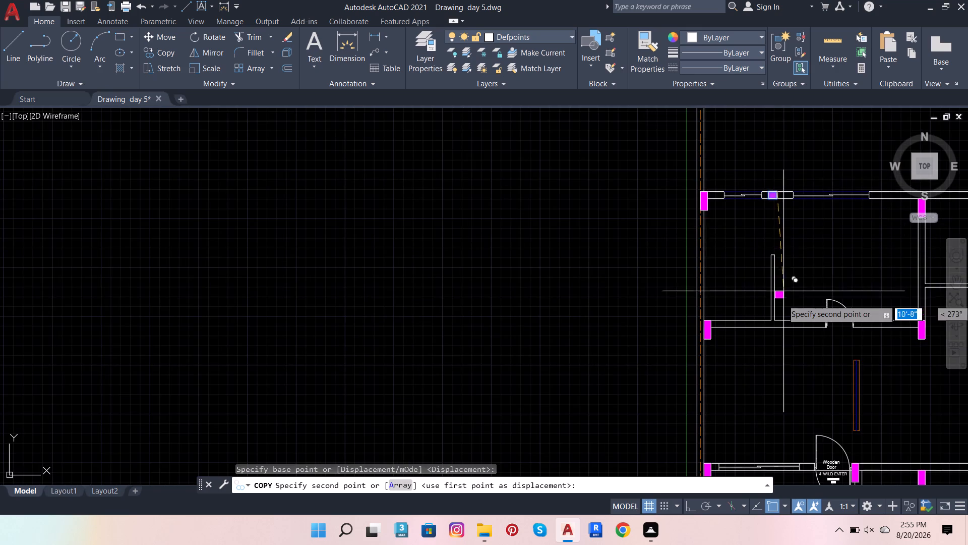
scroll(783, 311, "up", 4)
left_click(708, 362)
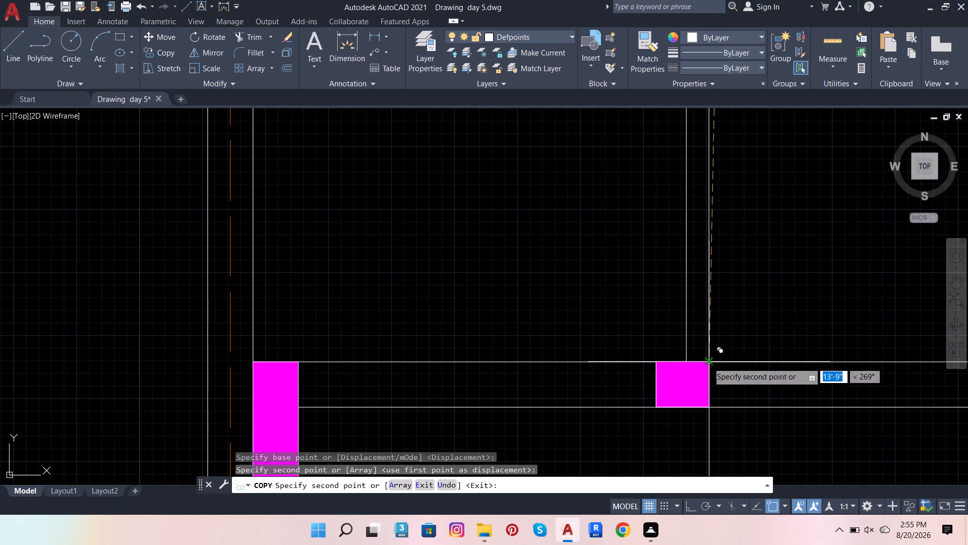
scroll(775, 330, "down", 4)
key("Escape")
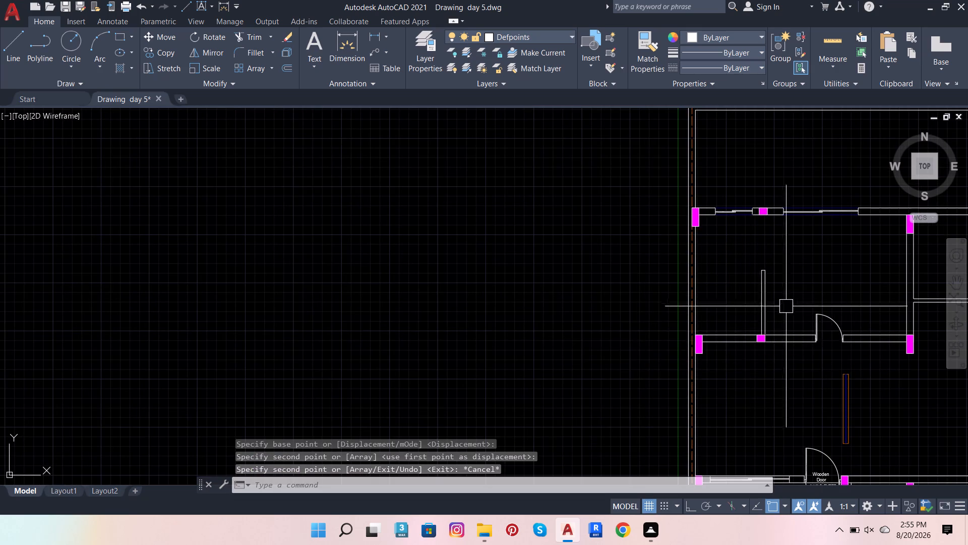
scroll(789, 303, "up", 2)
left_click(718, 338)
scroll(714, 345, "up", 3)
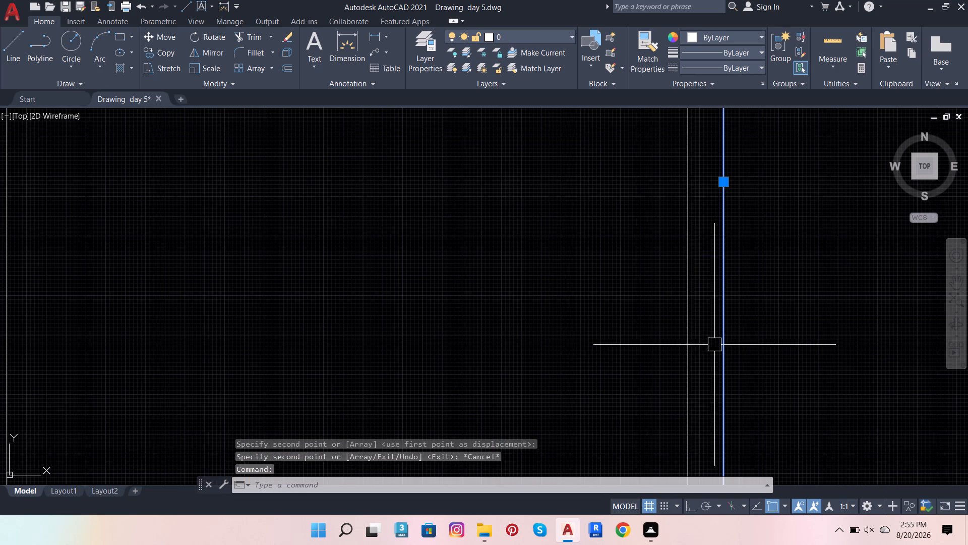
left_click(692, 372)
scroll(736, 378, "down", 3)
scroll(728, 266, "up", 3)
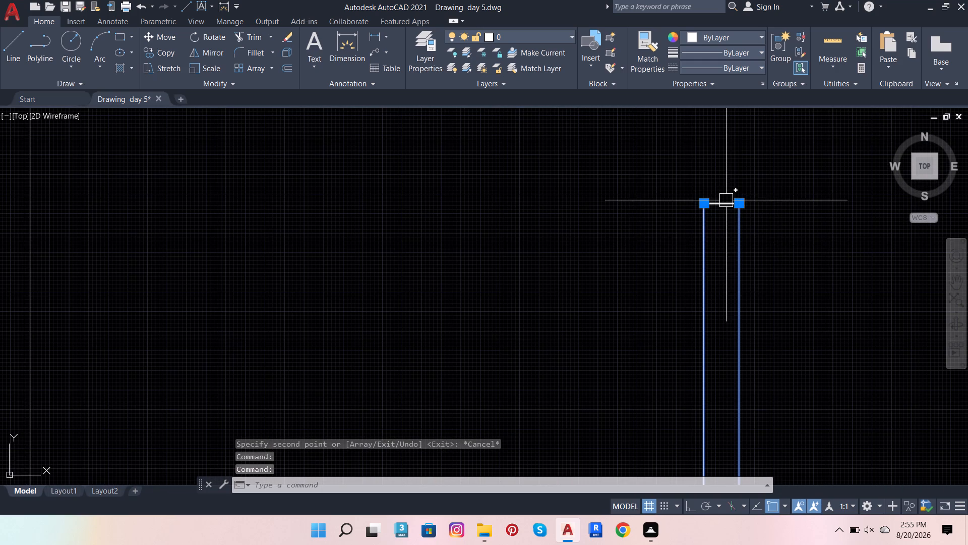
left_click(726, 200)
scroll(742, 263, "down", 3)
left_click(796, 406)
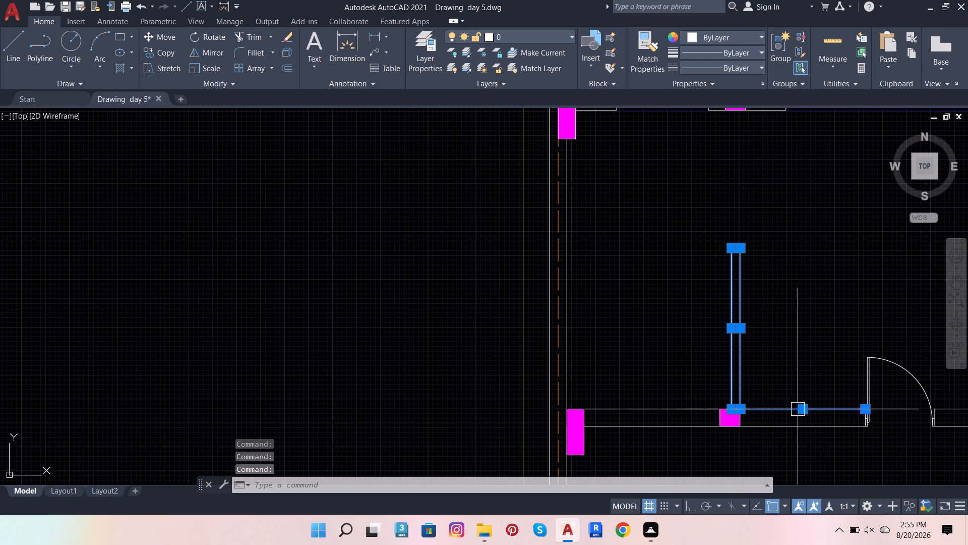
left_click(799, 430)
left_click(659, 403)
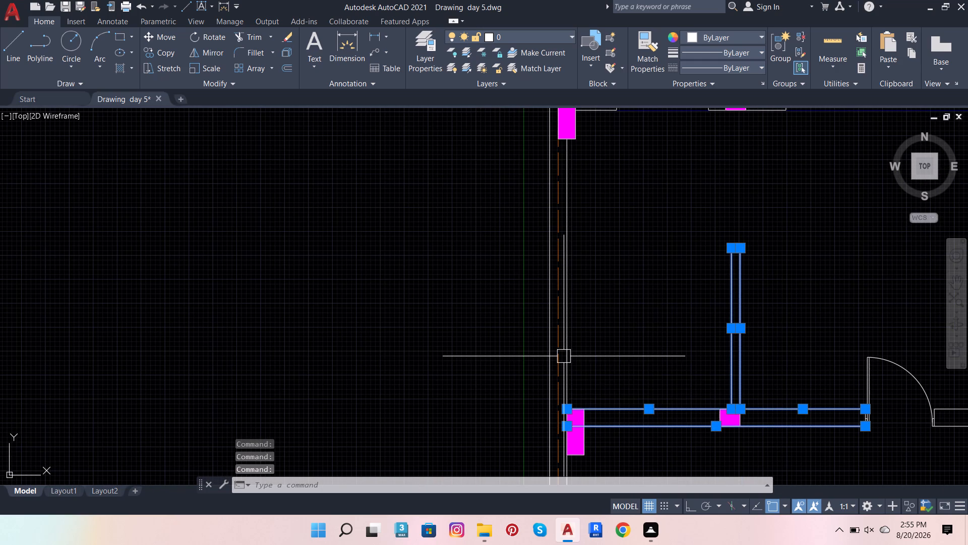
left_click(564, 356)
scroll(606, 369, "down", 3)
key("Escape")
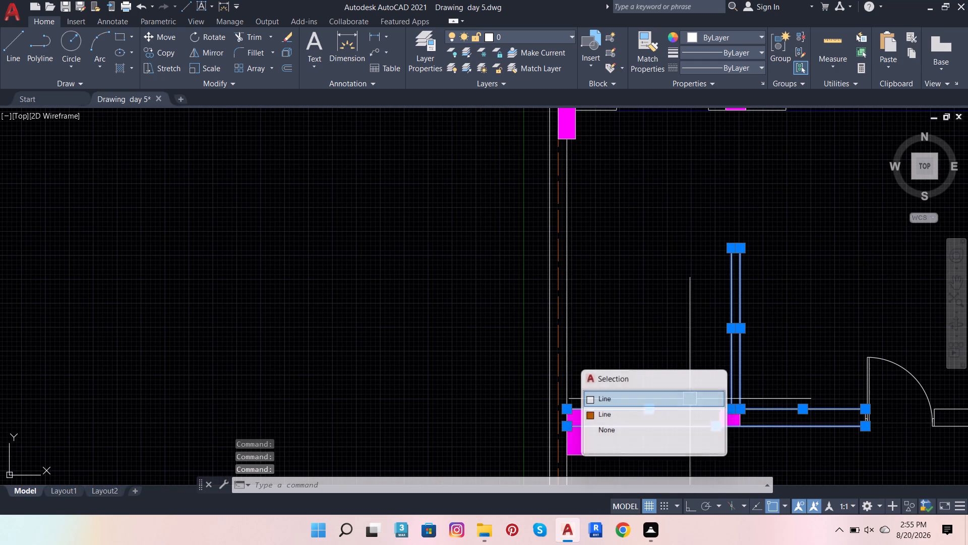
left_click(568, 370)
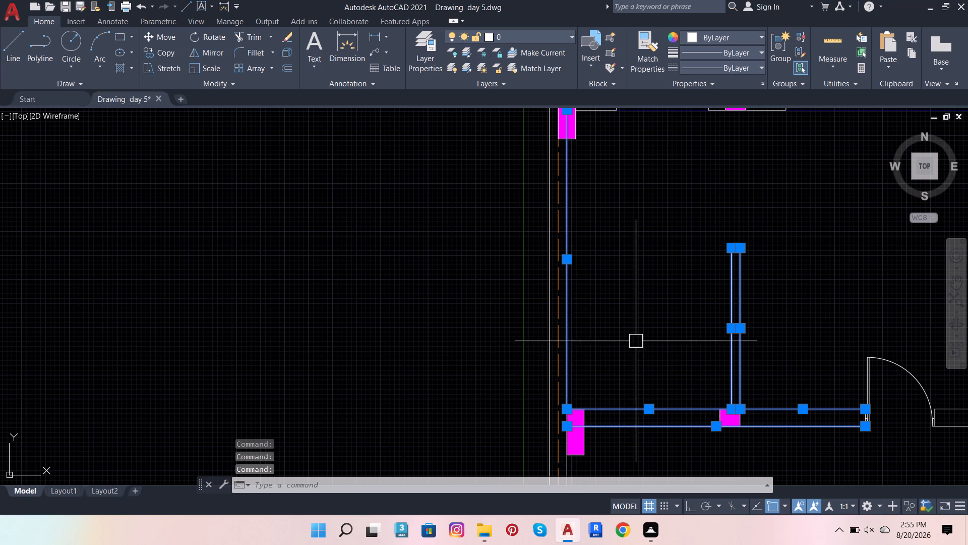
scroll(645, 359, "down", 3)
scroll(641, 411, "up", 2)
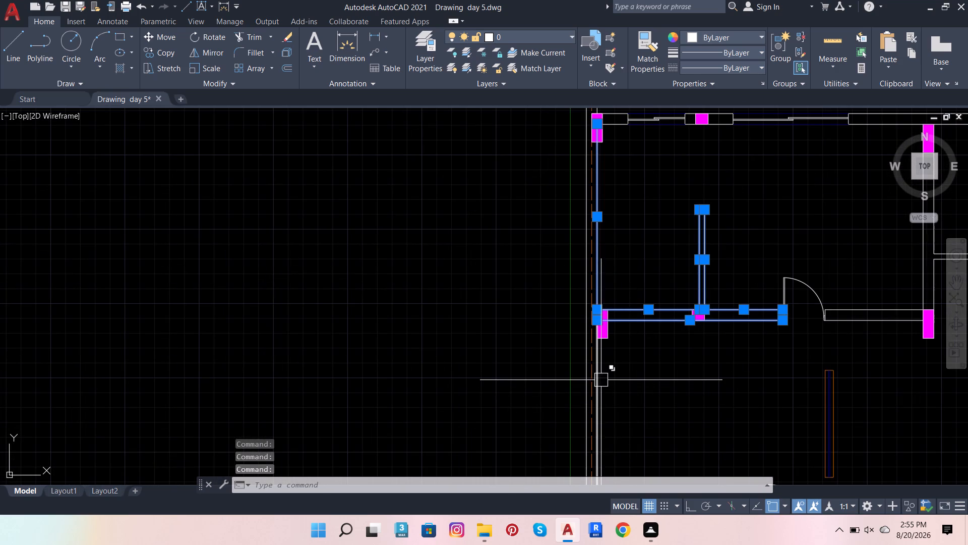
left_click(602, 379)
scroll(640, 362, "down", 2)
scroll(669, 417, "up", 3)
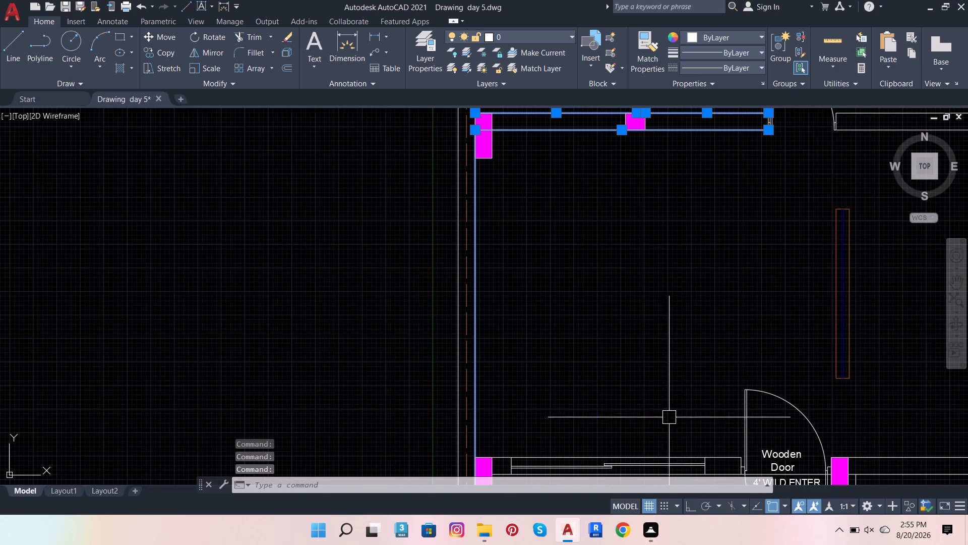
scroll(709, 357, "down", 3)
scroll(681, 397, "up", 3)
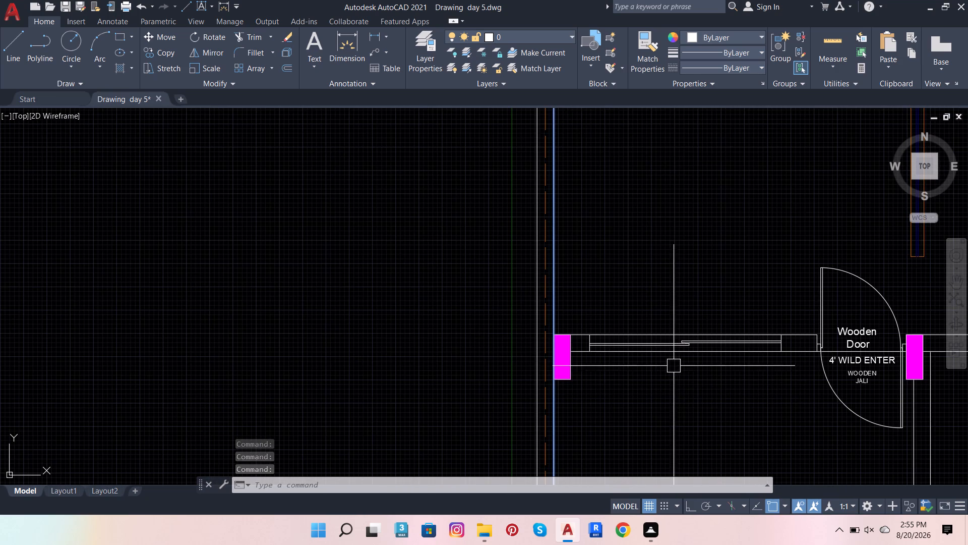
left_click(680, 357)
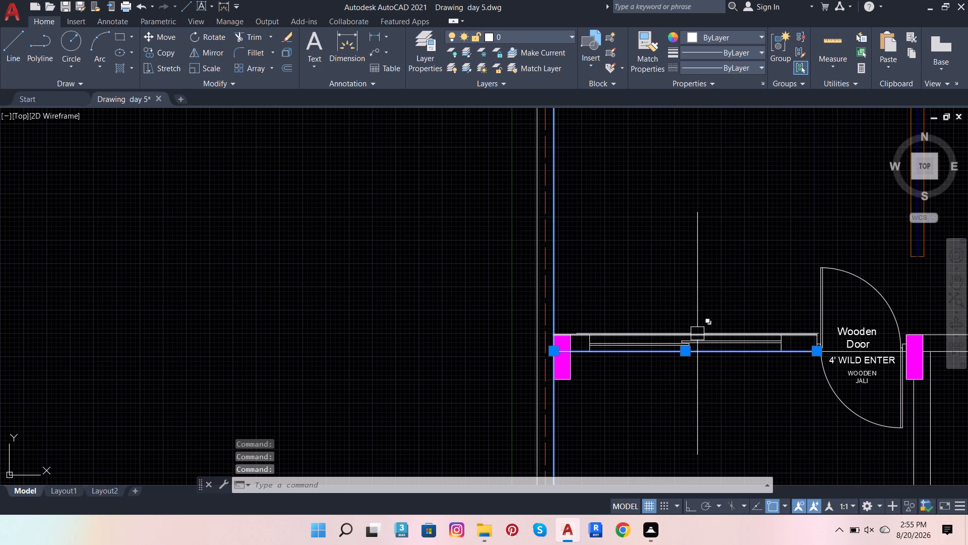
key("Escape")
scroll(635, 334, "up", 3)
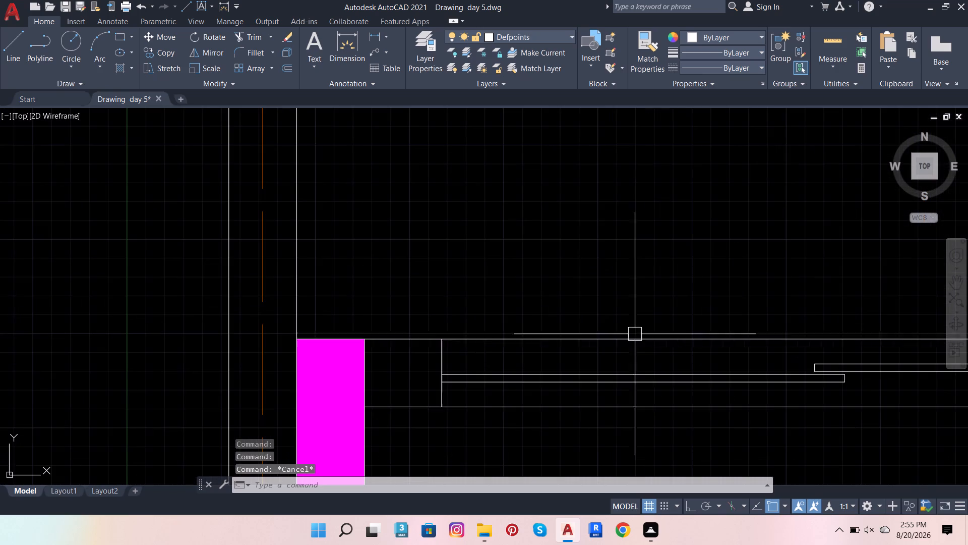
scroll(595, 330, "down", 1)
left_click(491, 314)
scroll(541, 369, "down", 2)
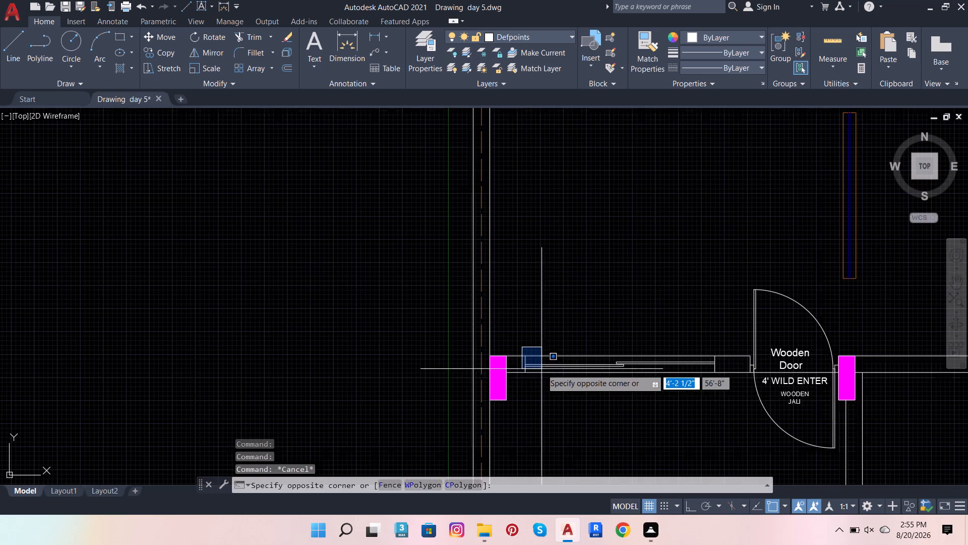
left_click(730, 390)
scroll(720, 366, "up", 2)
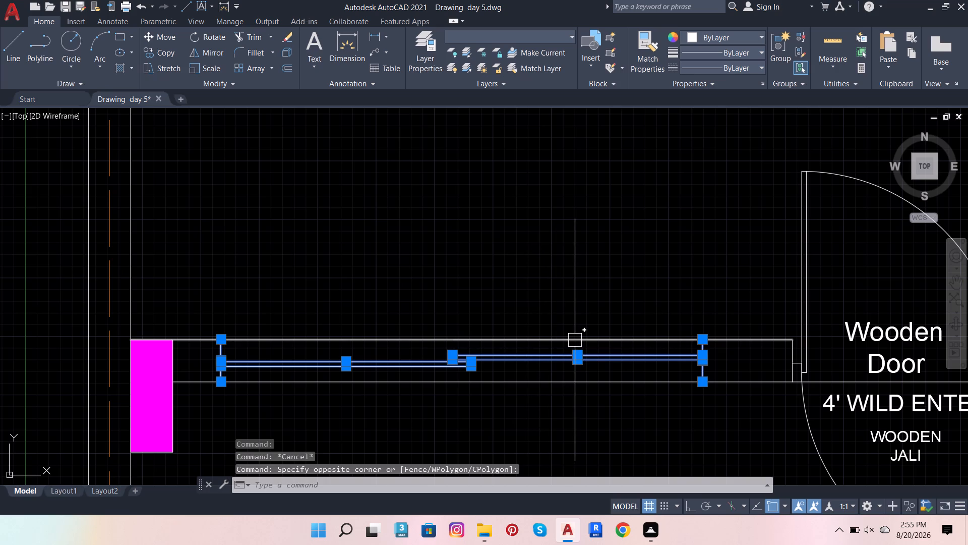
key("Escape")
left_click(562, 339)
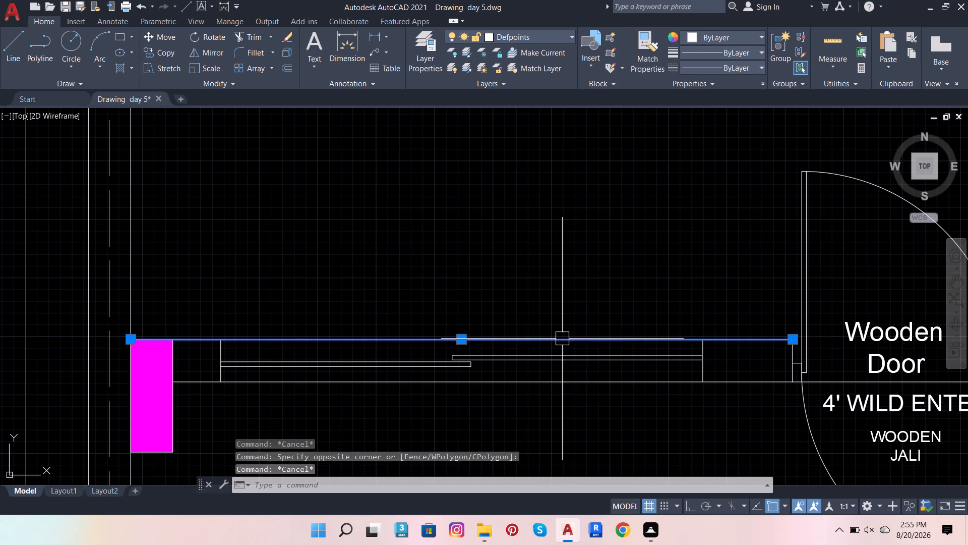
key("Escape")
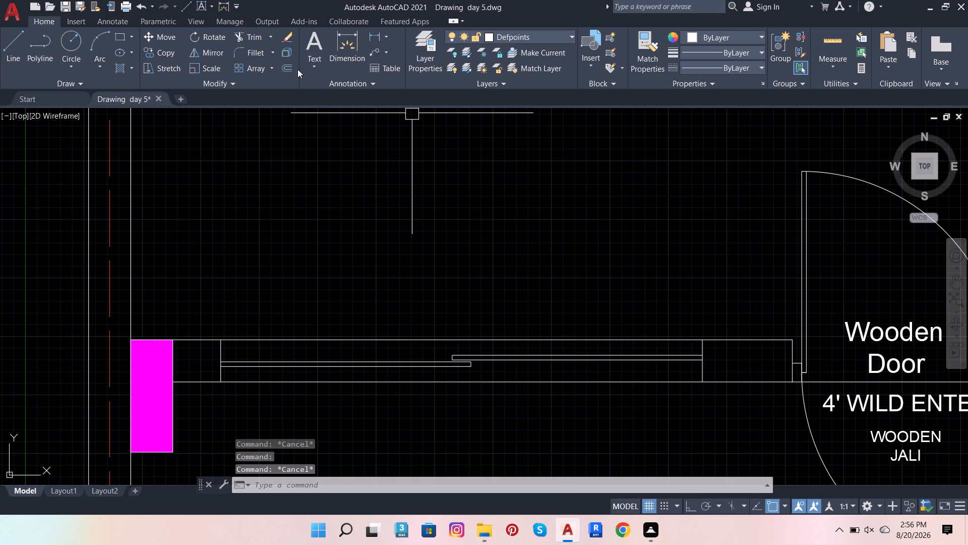
Trim the upper and lower wall lines across the sliding window opening beside the wooden door.
left_click(255, 37)
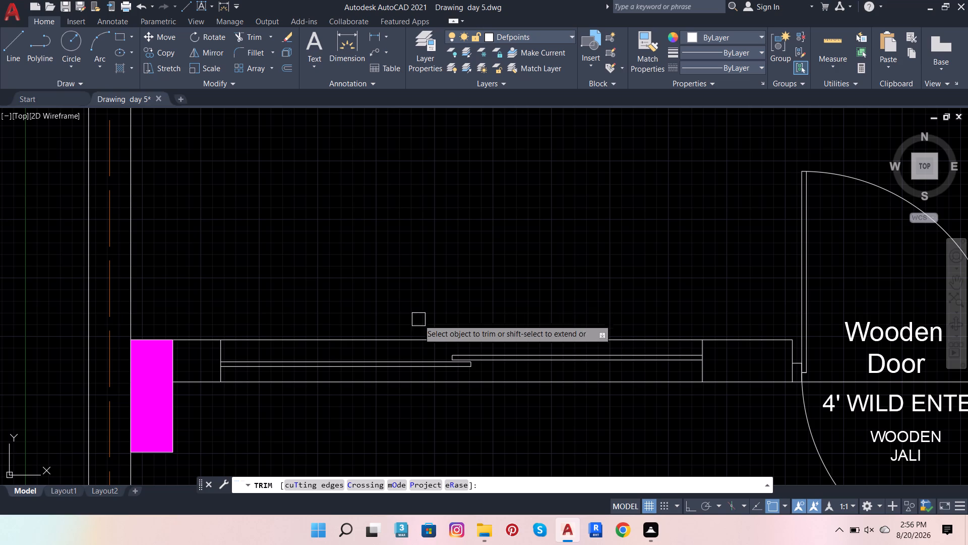
left_click(419, 335)
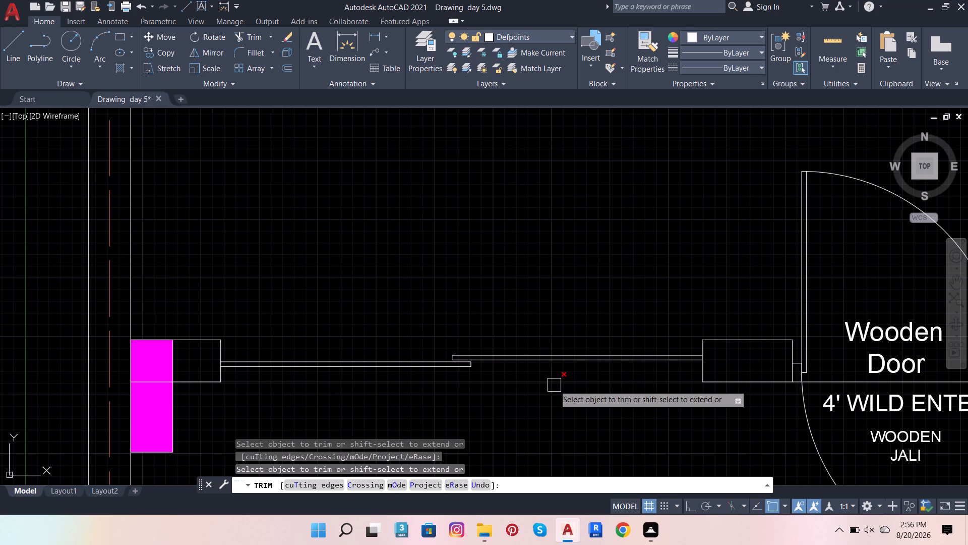
left_click(554, 385)
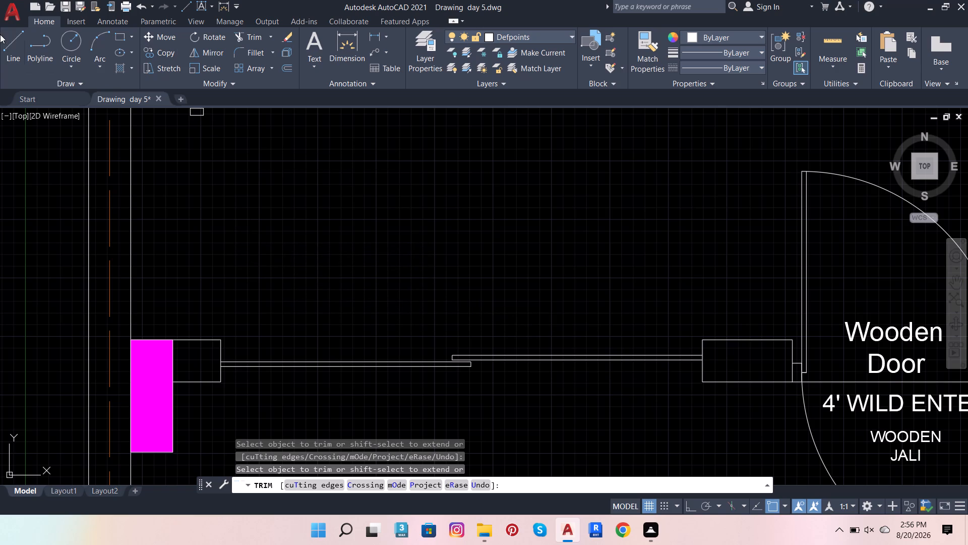
Draw two horizontal lines closing the upper and lower edges of the sliding window between its jambs.
left_click(5, 34)
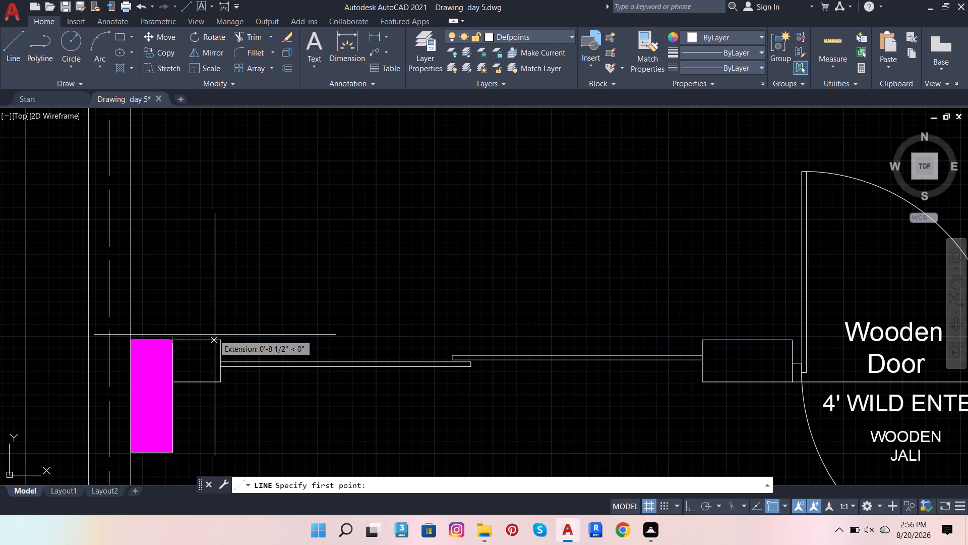
left_click(222, 339)
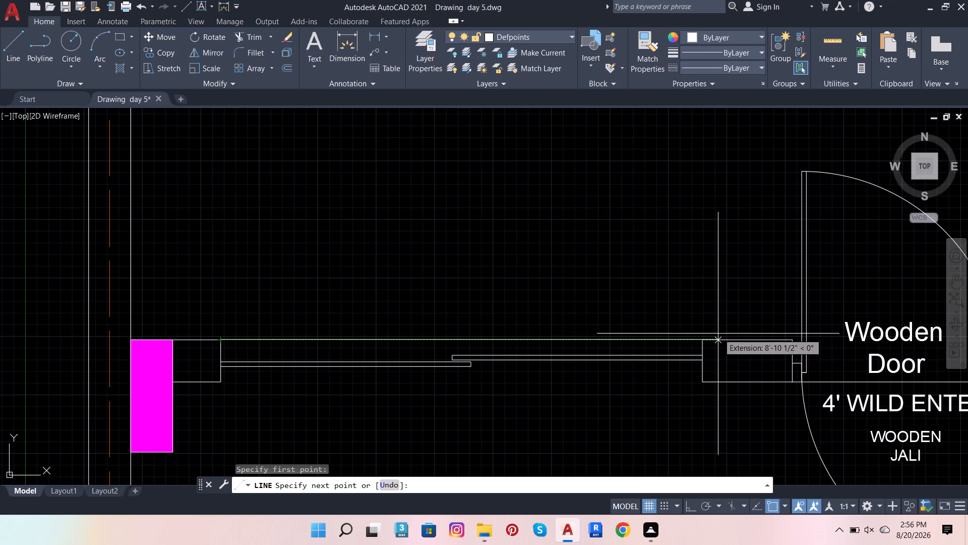
left_click(703, 341)
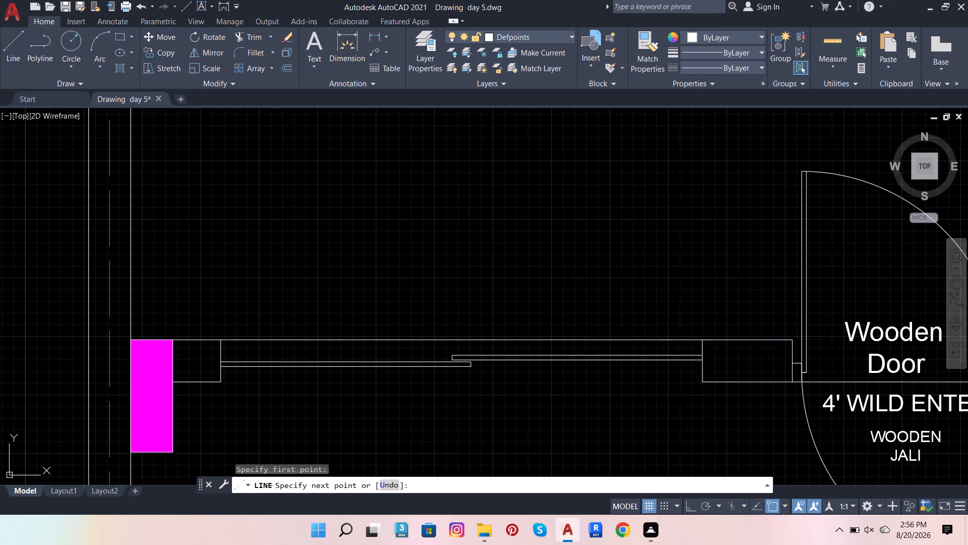
key("space")
key("space")
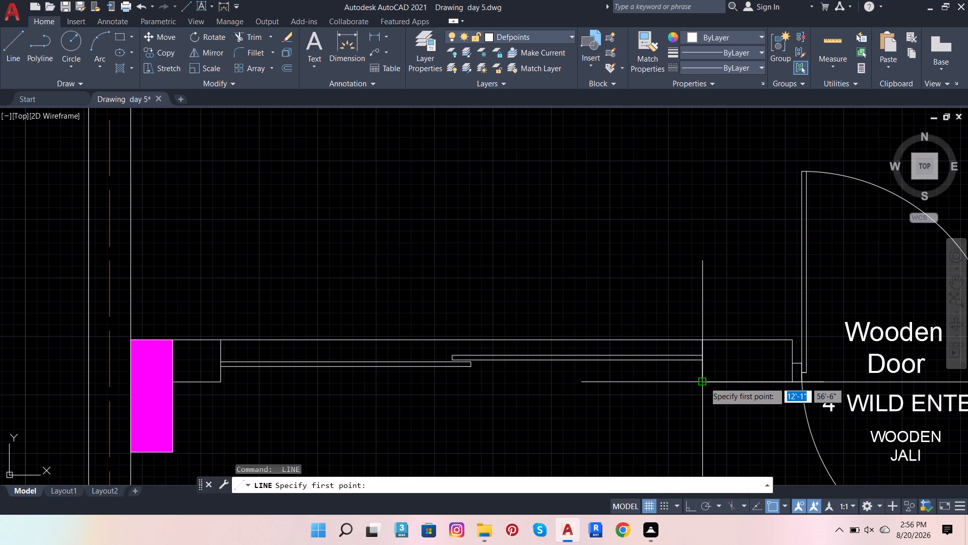
left_click(705, 381)
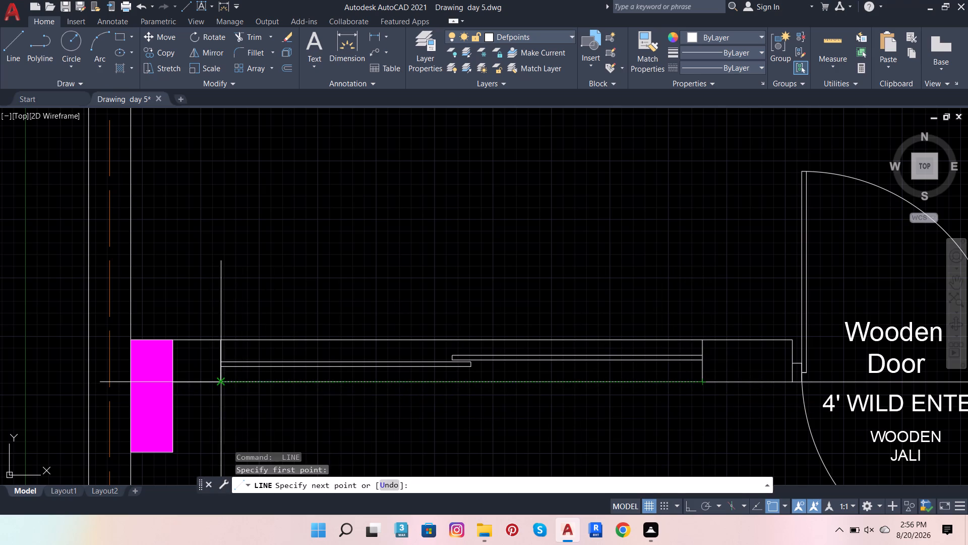
left_click(226, 383)
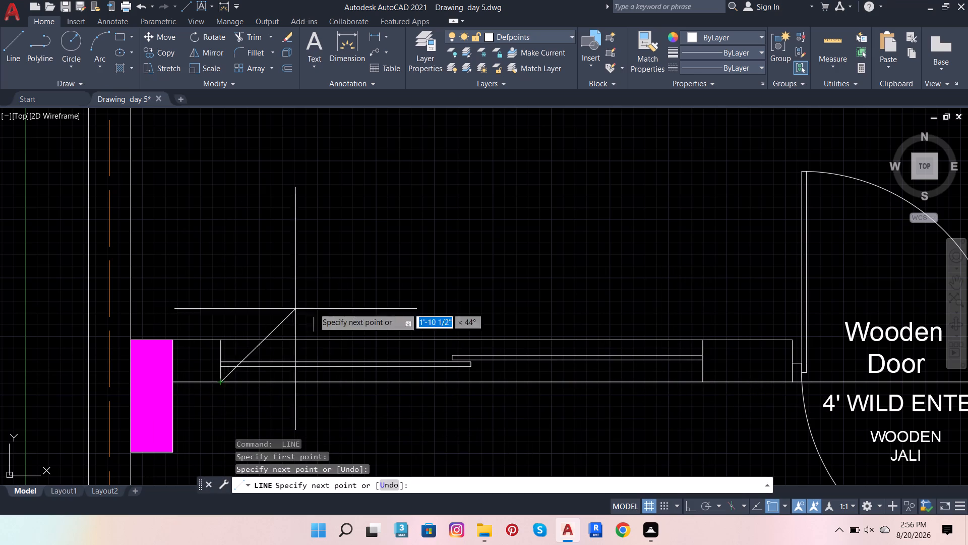
key("Escape")
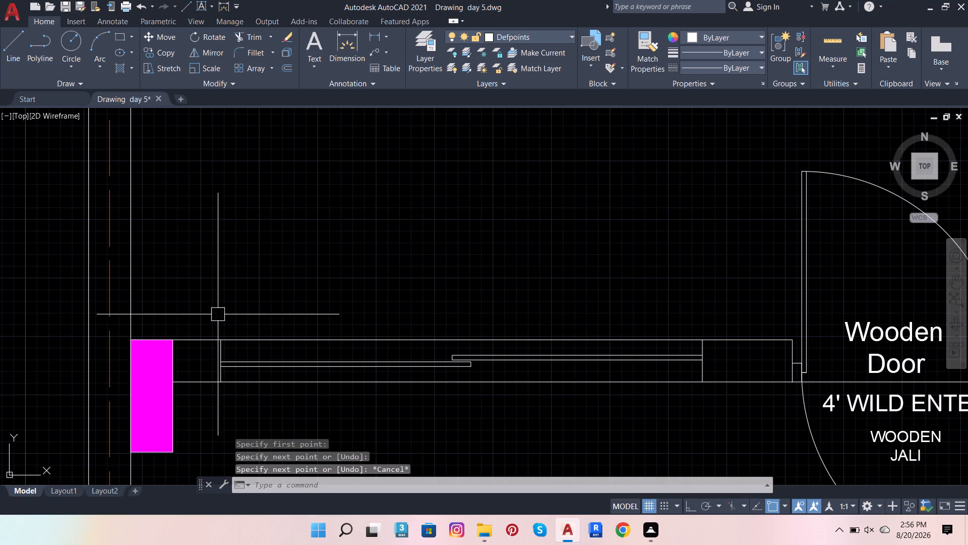
Convert the sliding window and its new edge lines into a block named fdsghhhhhhygr.
left_click(211, 317)
left_click(720, 412)
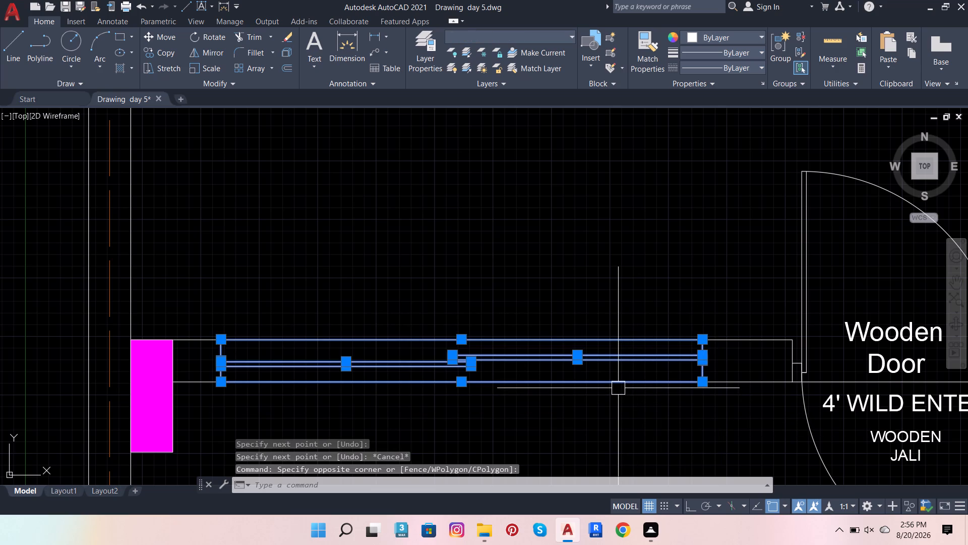
key("b")
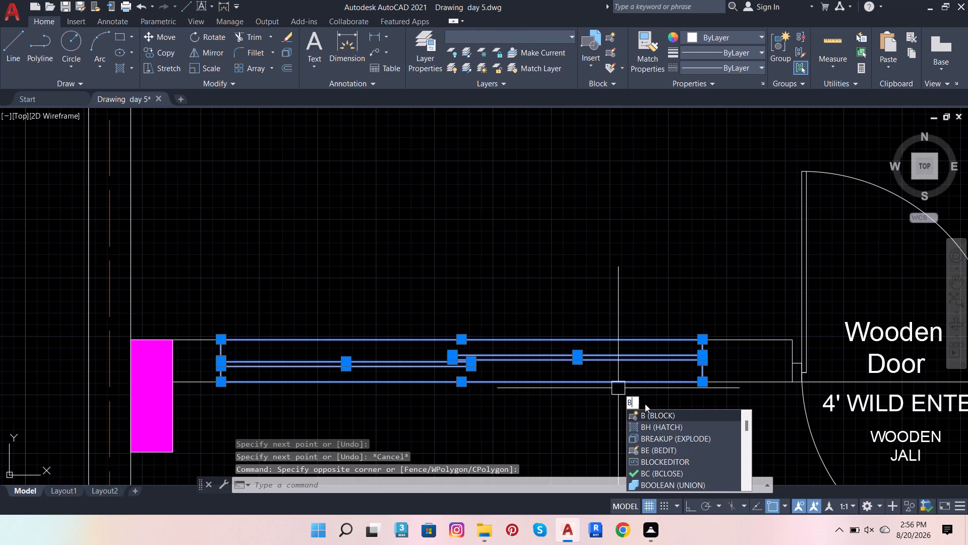
left_click(662, 416)
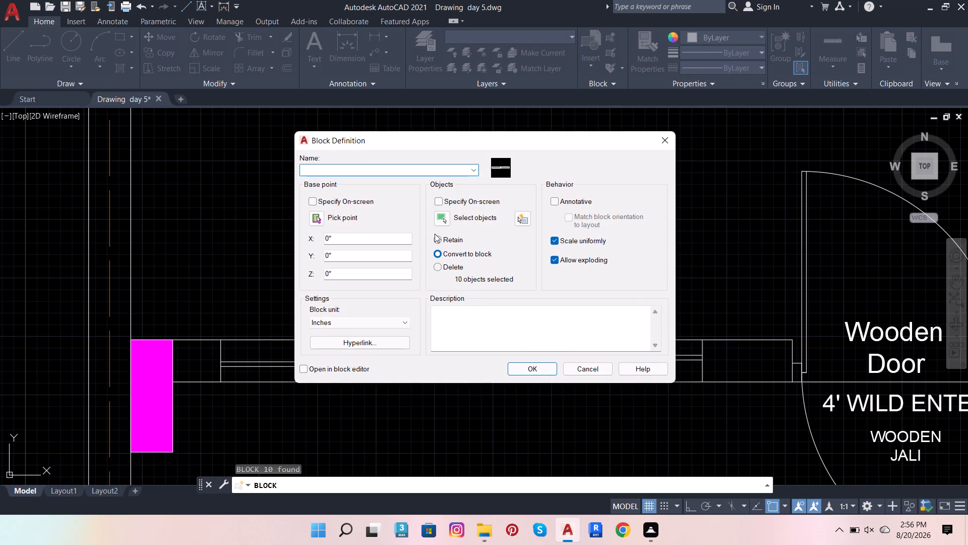
type("fds")
type("gh")
type("gyr")
key("Return")
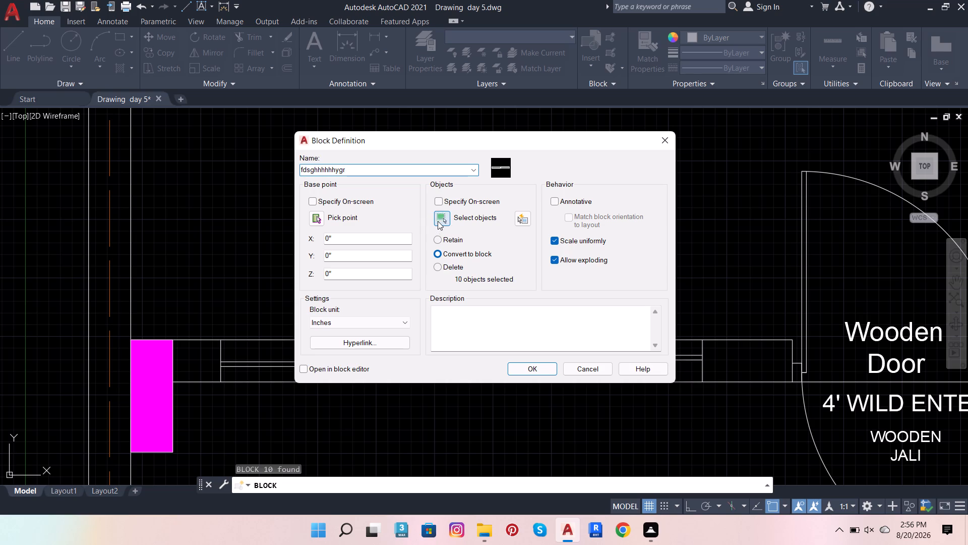
Edit the new window block, assign its upper and lower edge lines to Layer3, and save the block changes.
double_click(413, 342)
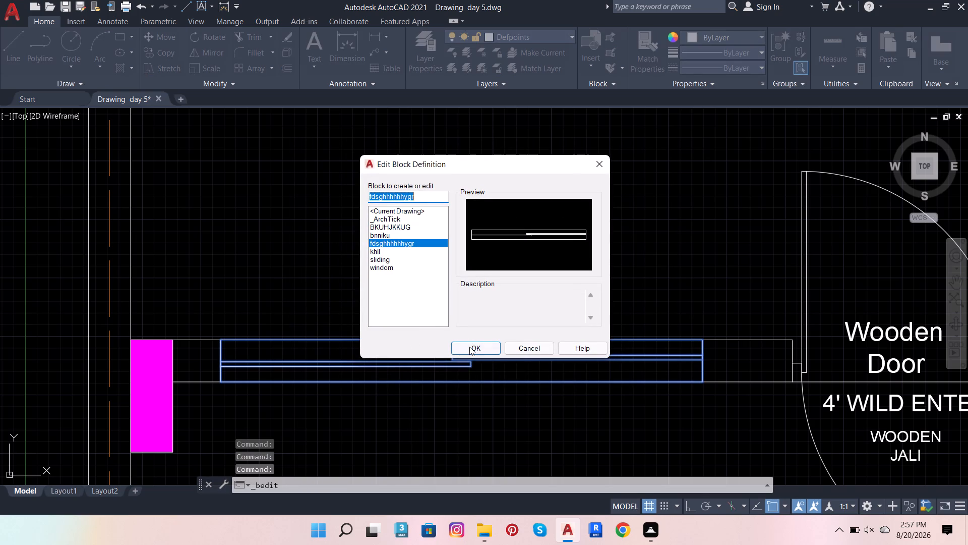
left_click(469, 347)
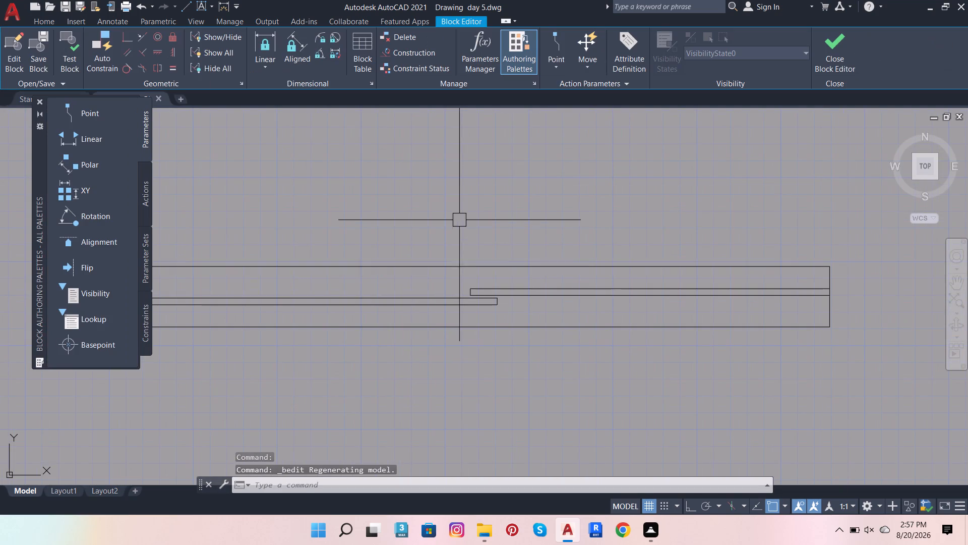
left_click(470, 262)
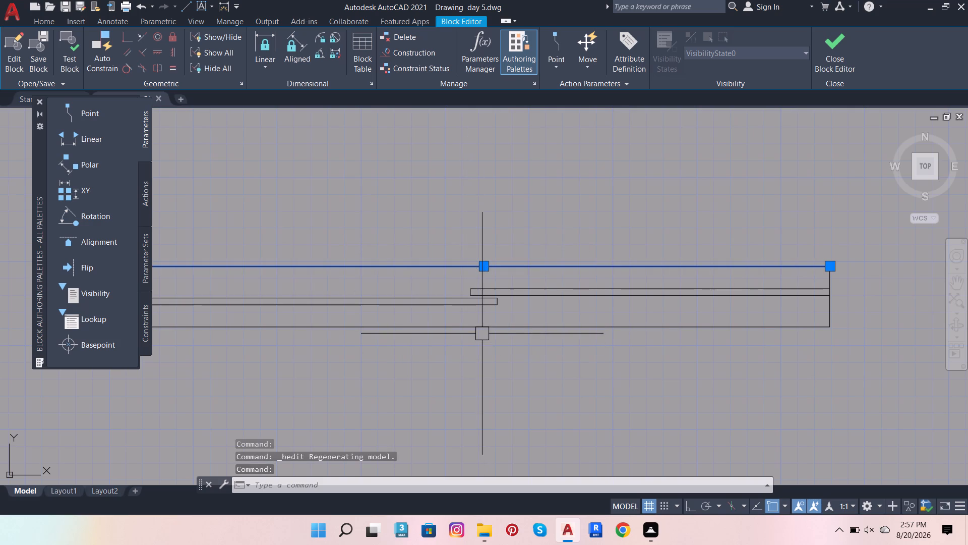
left_click(482, 333)
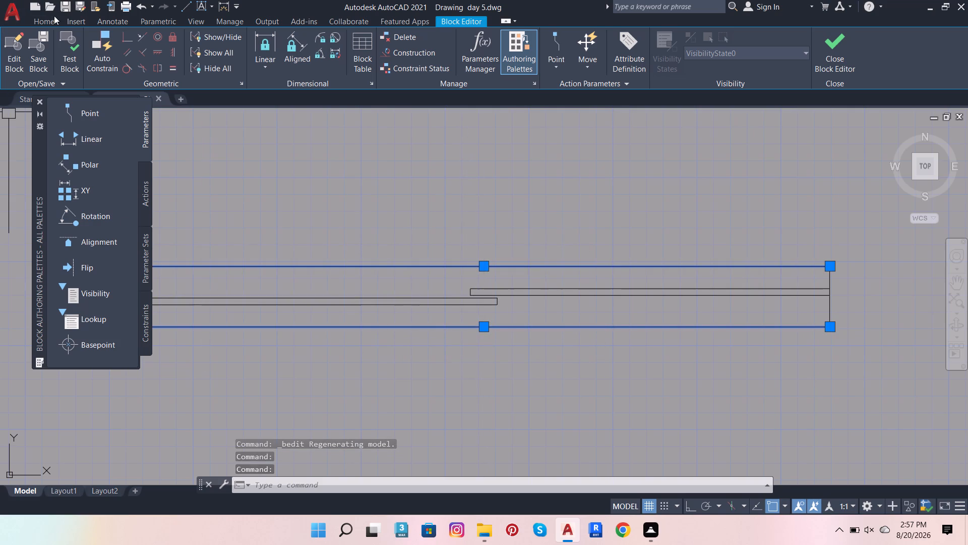
left_click(50, 20)
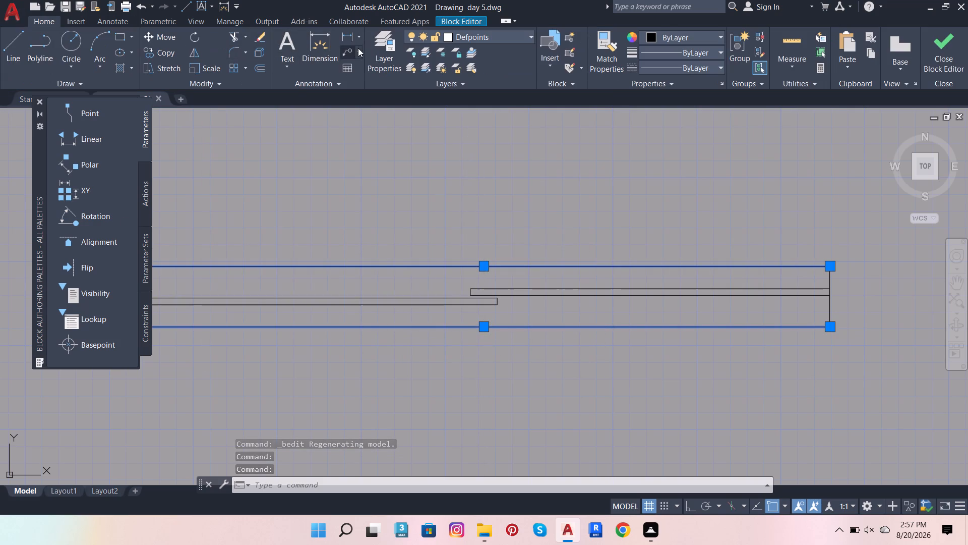
left_click(502, 35)
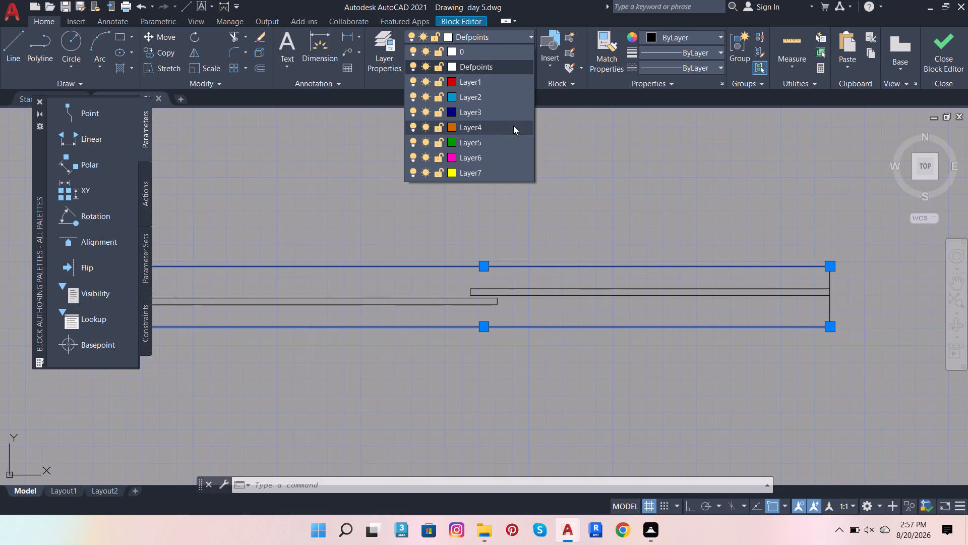
left_click(502, 112)
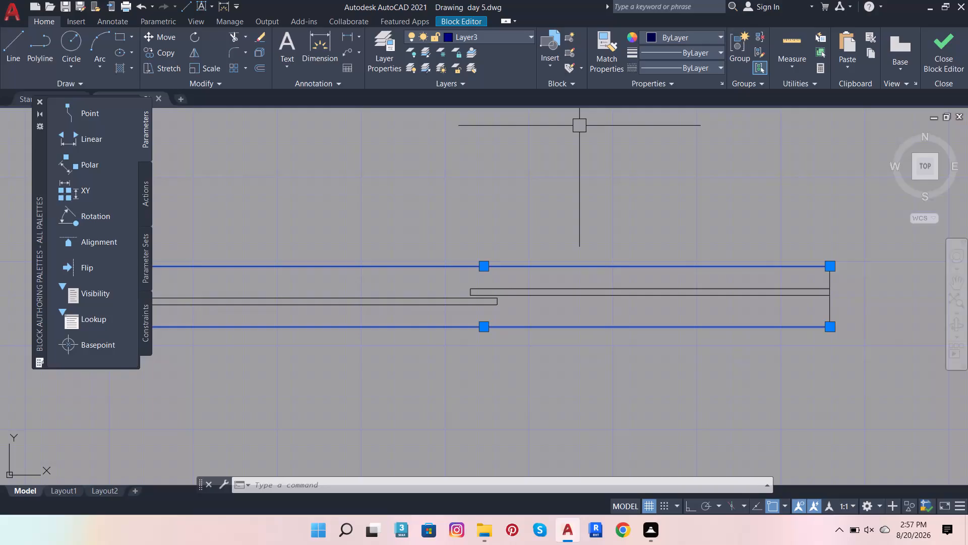
left_click(940, 63)
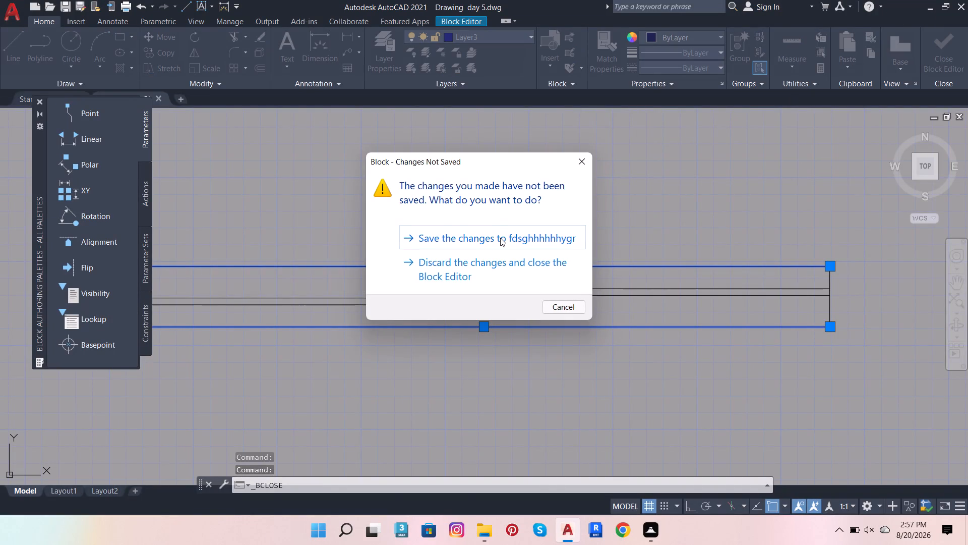
left_click(501, 240)
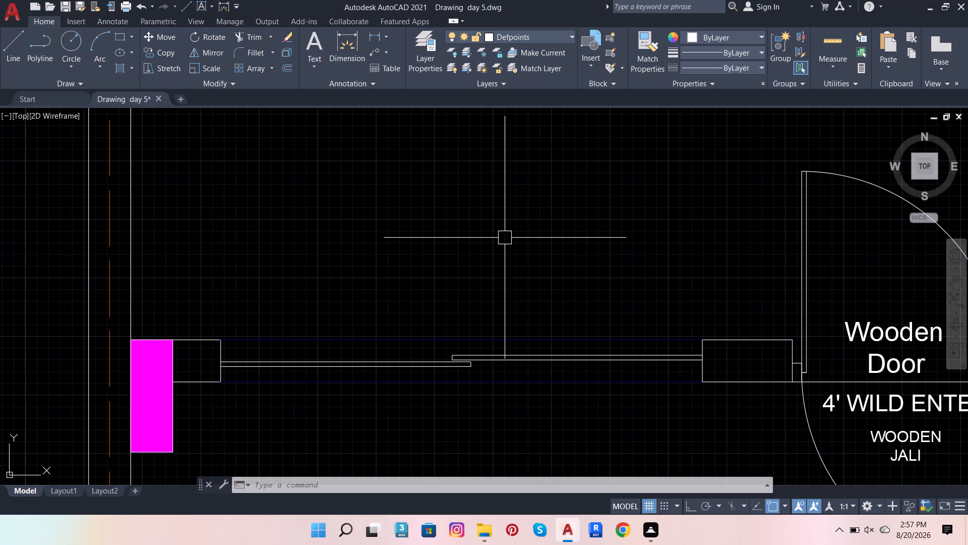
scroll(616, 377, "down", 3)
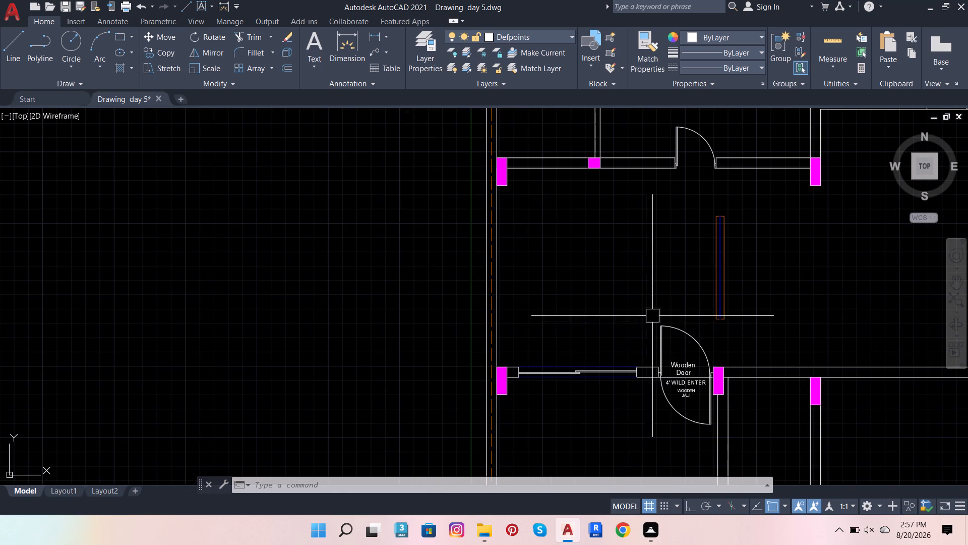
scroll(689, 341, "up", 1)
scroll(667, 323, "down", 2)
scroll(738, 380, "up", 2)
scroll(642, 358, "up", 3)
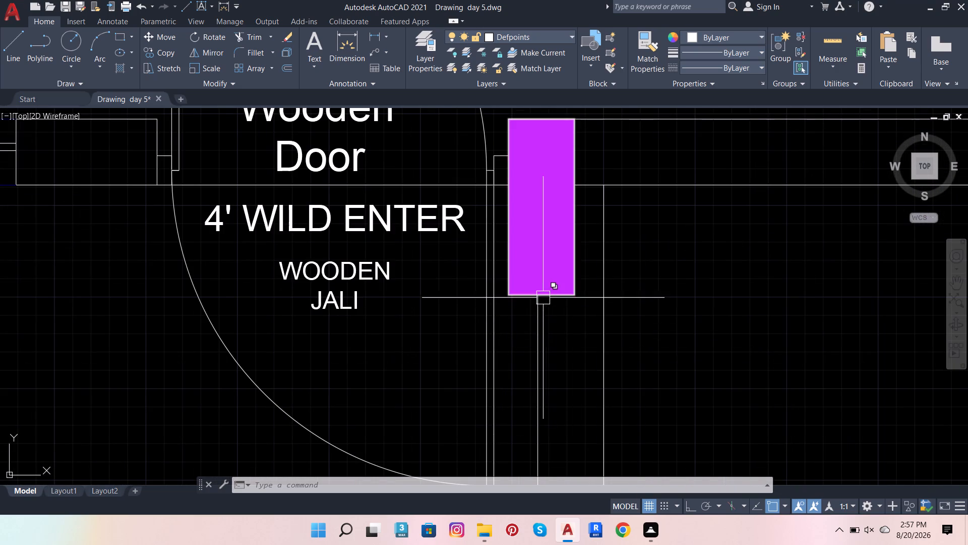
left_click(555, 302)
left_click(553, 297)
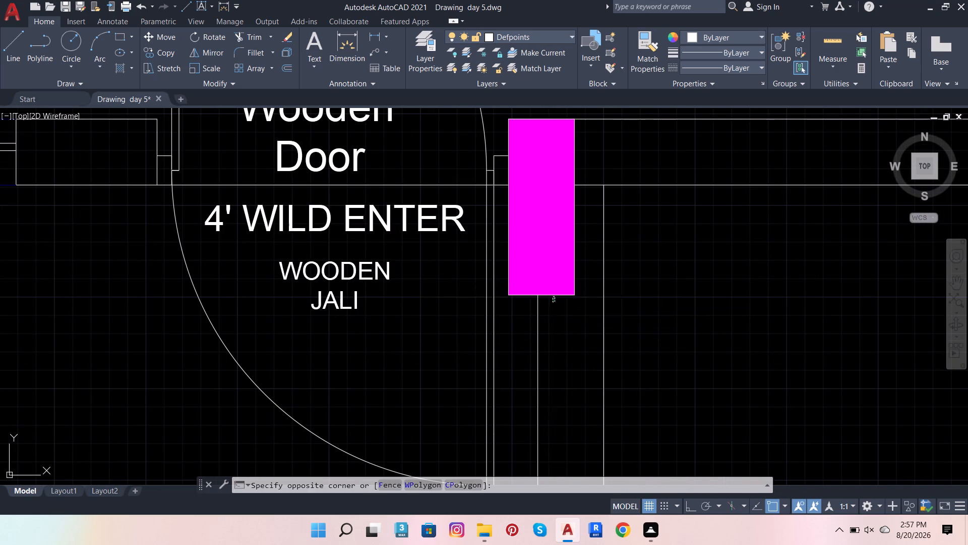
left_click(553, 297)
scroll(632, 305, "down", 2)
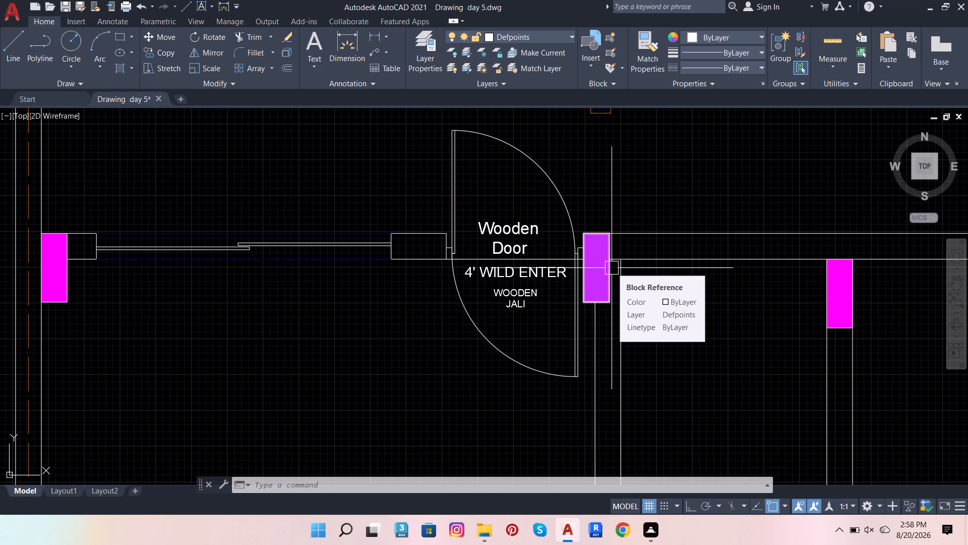
Extend the right-hand vertical wall lines beside the wooden-door column and the neighbouring column up to the horizontal wall's upper line.
scroll(623, 255, "up", 1)
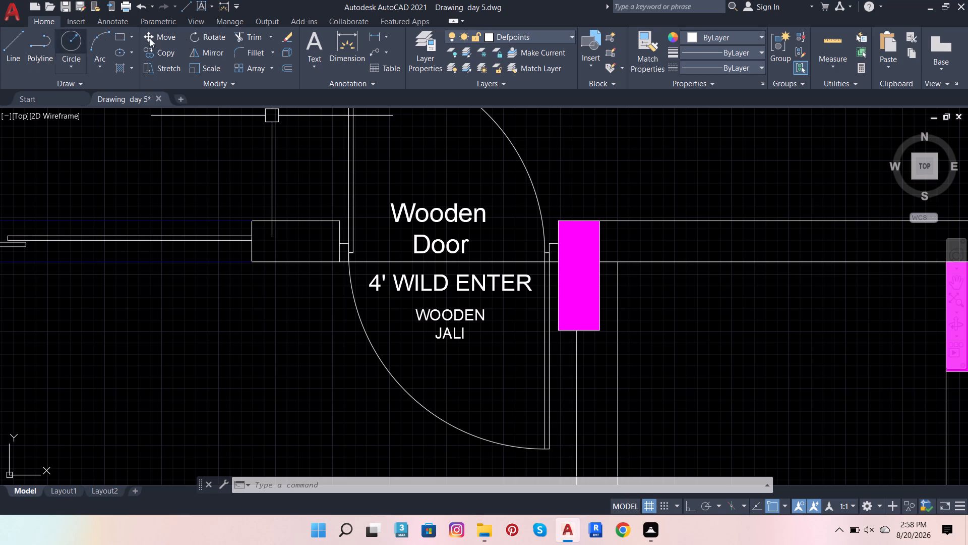
left_click(254, 36)
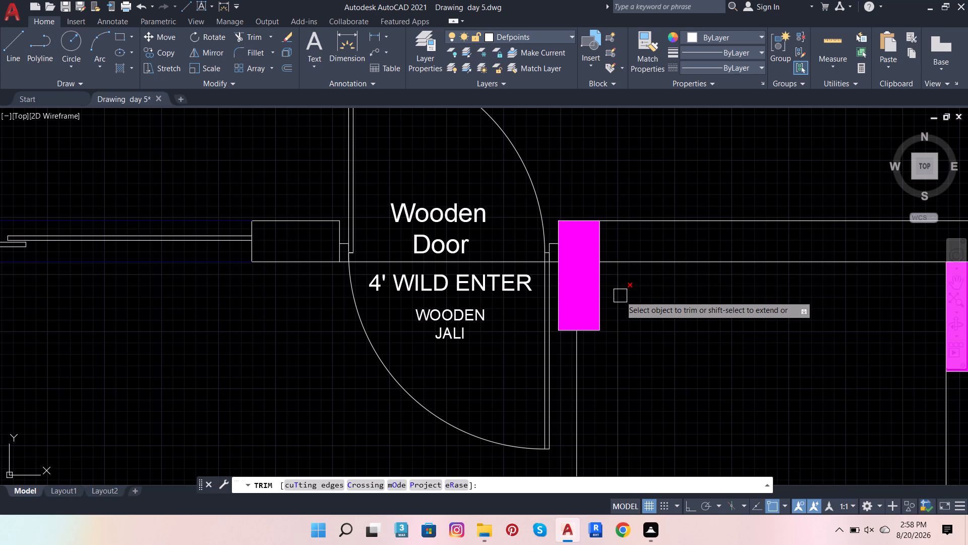
left_click(620, 296, "shift")
scroll(364, 328, "down", 1, "shift")
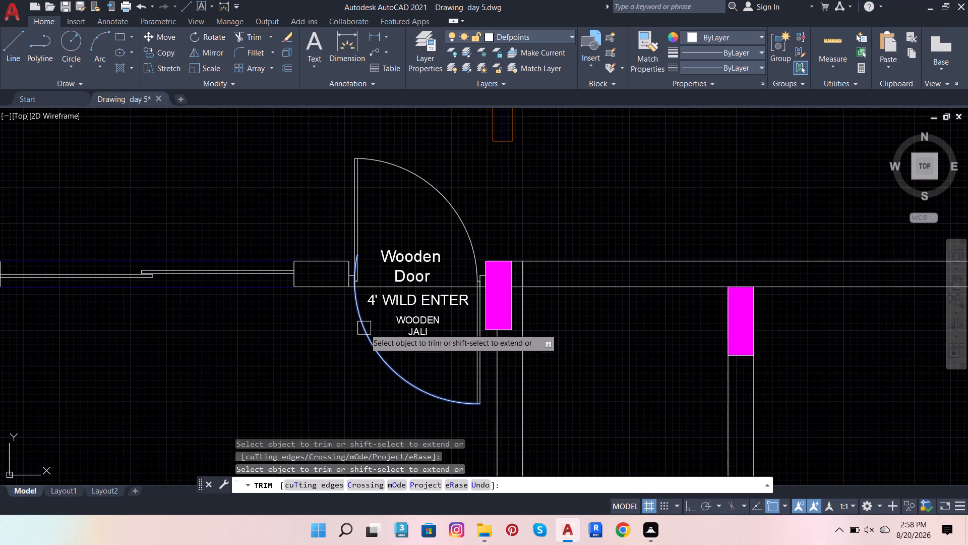
left_click(749, 393, "shift")
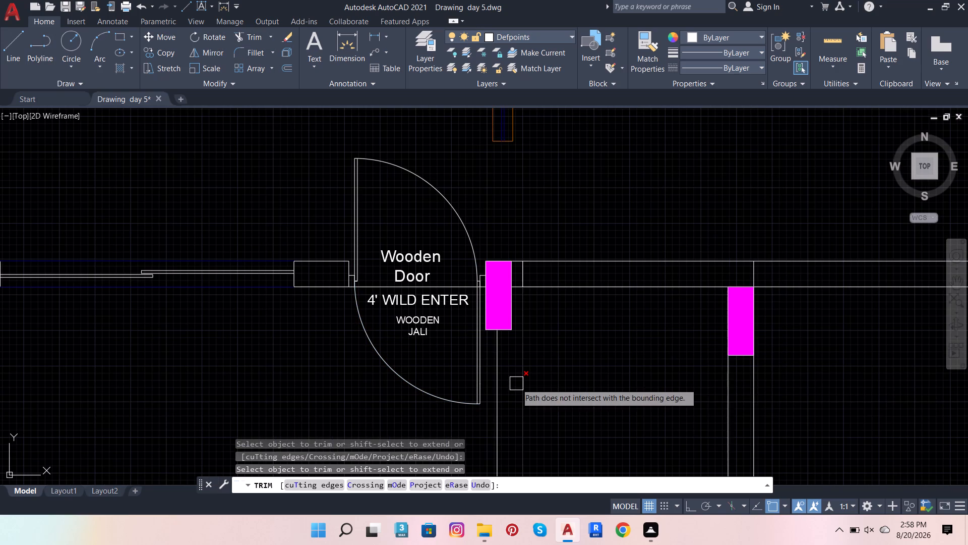
Extend the right line of the lower-right partition along its magenta column and through the horizontal front wall.
scroll(511, 386, "down", 3)
scroll(771, 377, "up", 3)
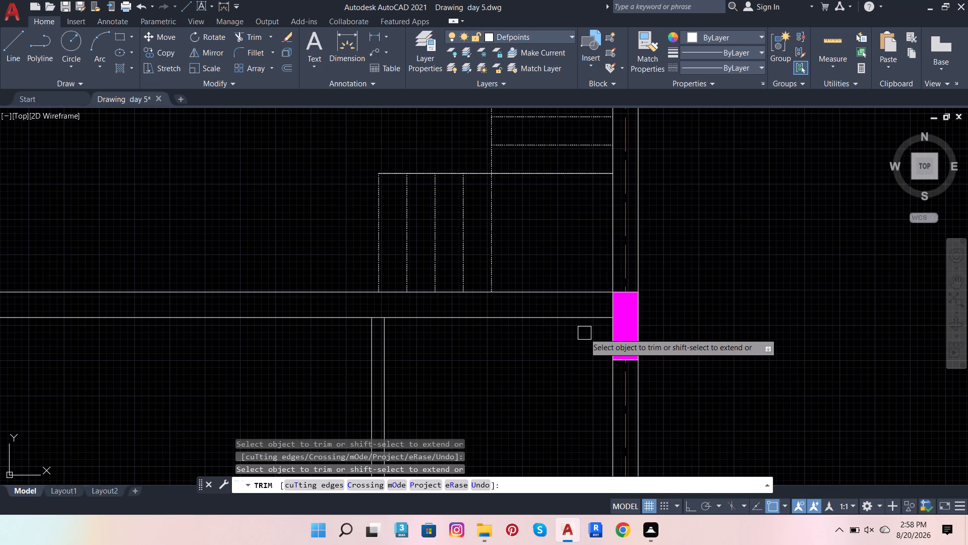
scroll(636, 315, "down", 2)
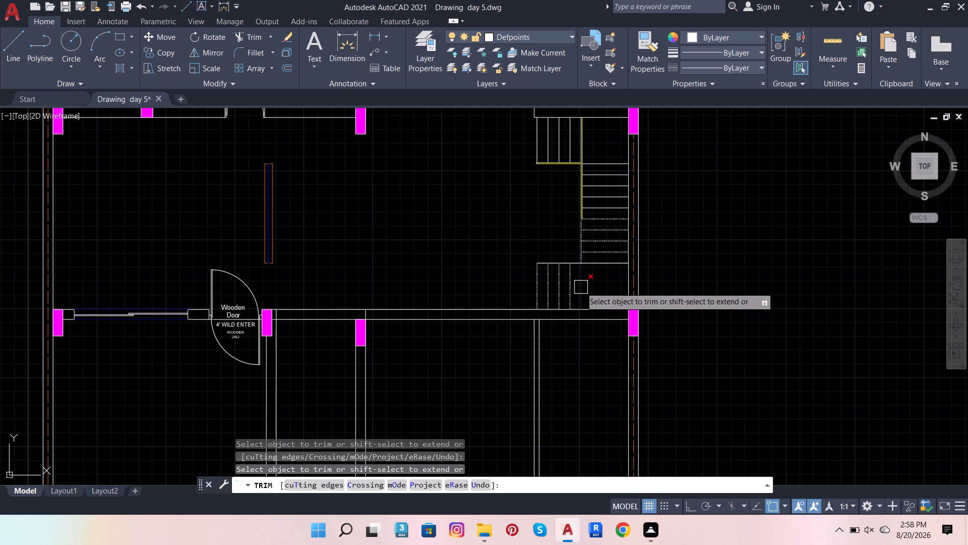
scroll(536, 326, "up", 2)
scroll(547, 315, "down", 4)
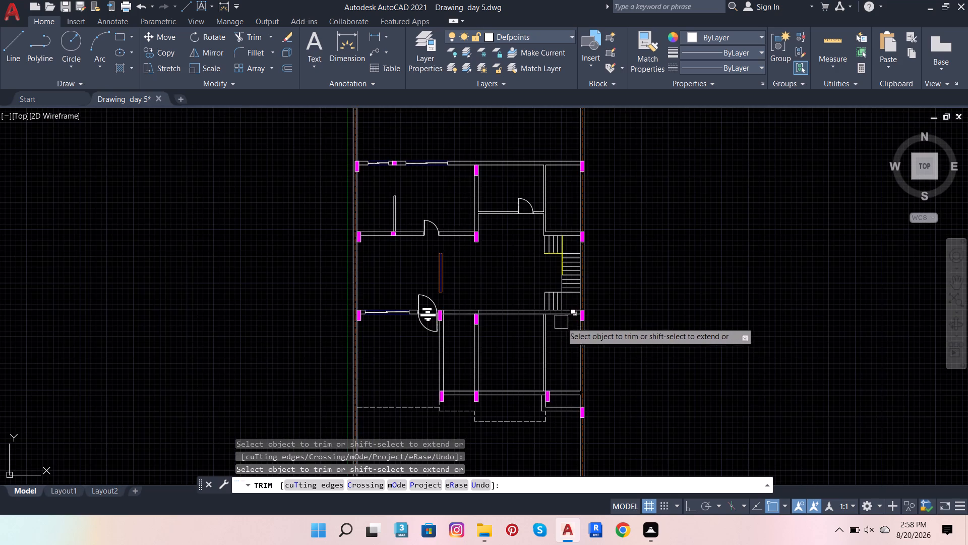
scroll(587, 334, "down", 1)
scroll(575, 373, "up", 3)
scroll(502, 369, "up", 1)
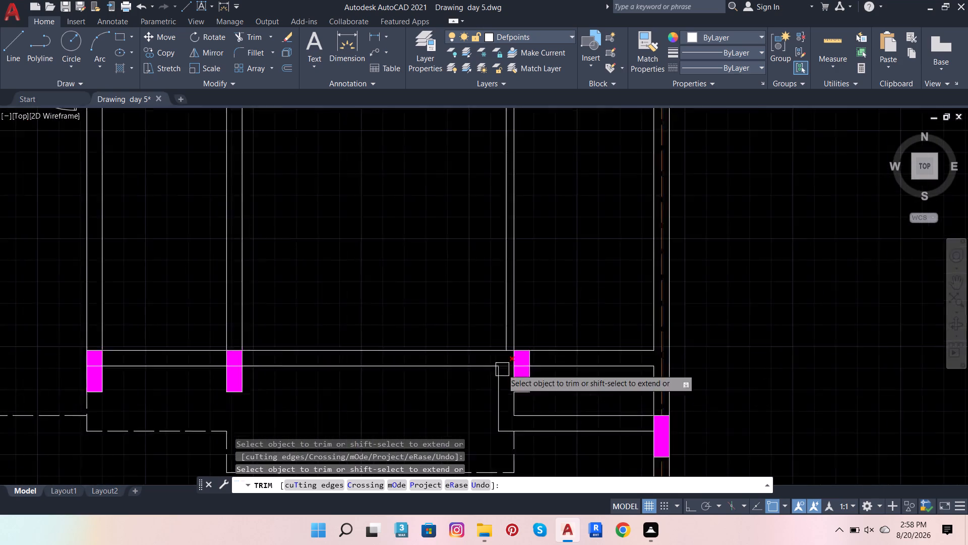
scroll(502, 369, "up", 2)
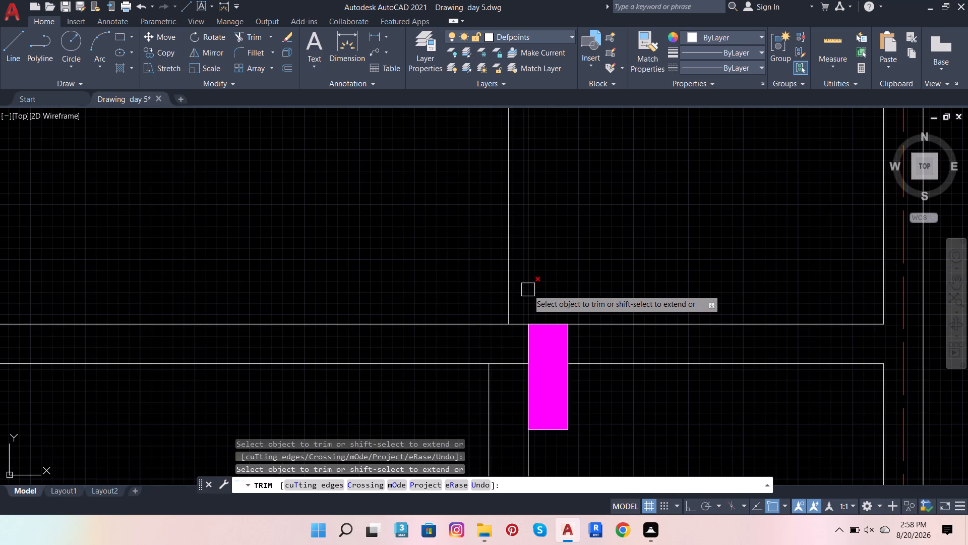
left_click(528, 290, "shift")
Extend the projecting front wall's lower line and the middle wall's upper line below the stairs to the right boundary centre line.
scroll(839, 337, "down", 1)
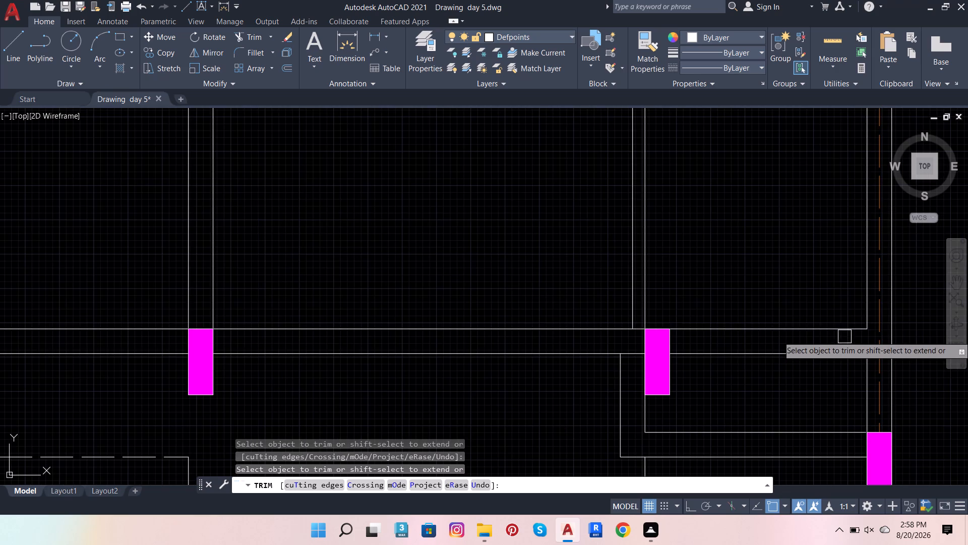
scroll(818, 388, "down", 1)
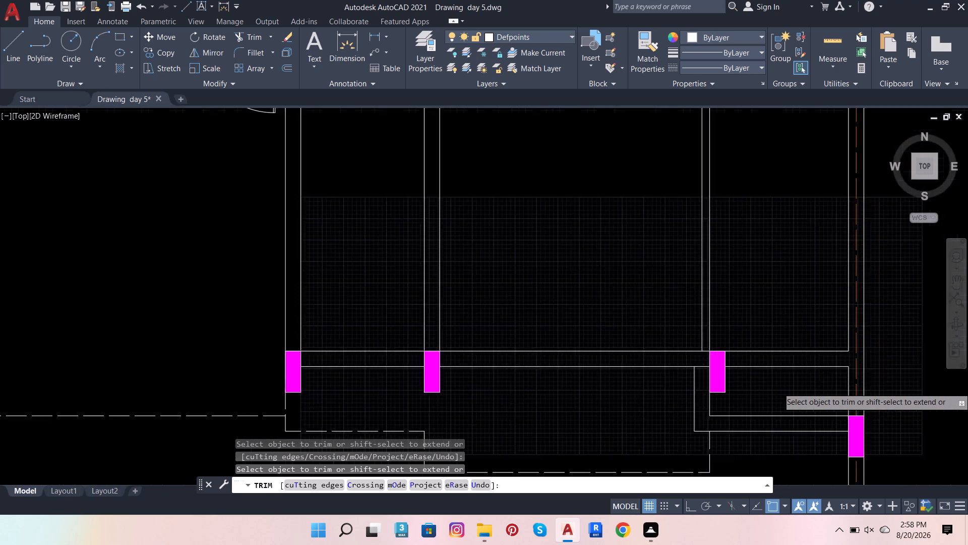
scroll(818, 388, "down", 1)
scroll(838, 432, "up", 2)
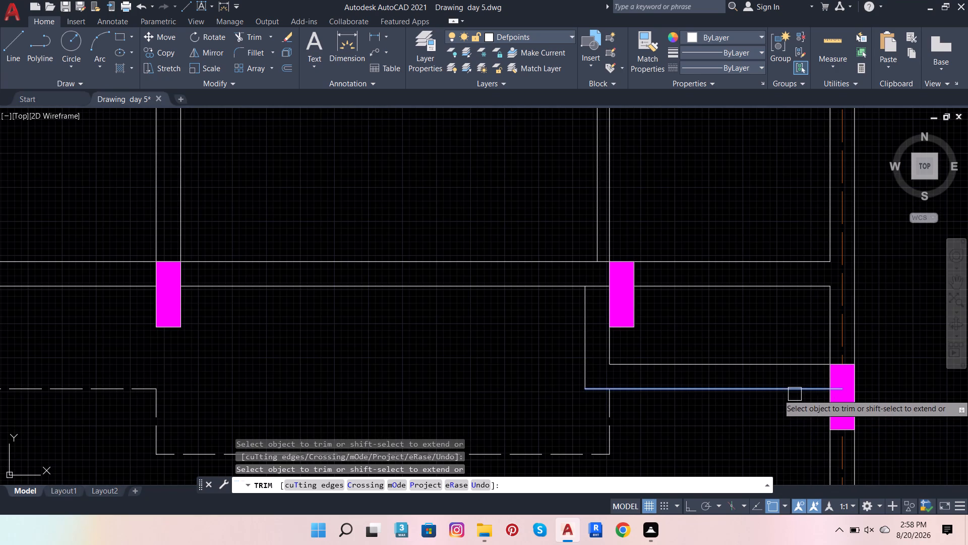
left_click(799, 393, "shift")
scroll(781, 275, "down", 3)
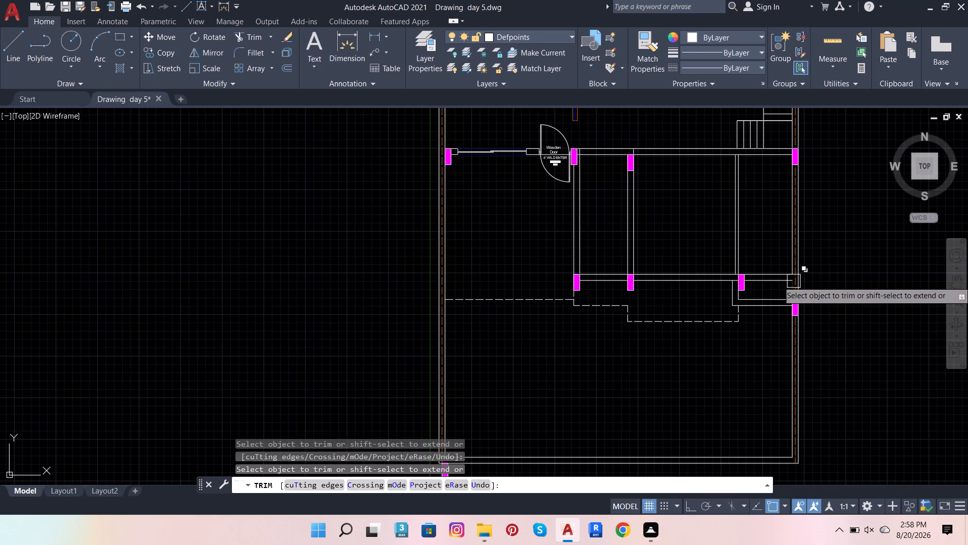
scroll(757, 340, "down", 2)
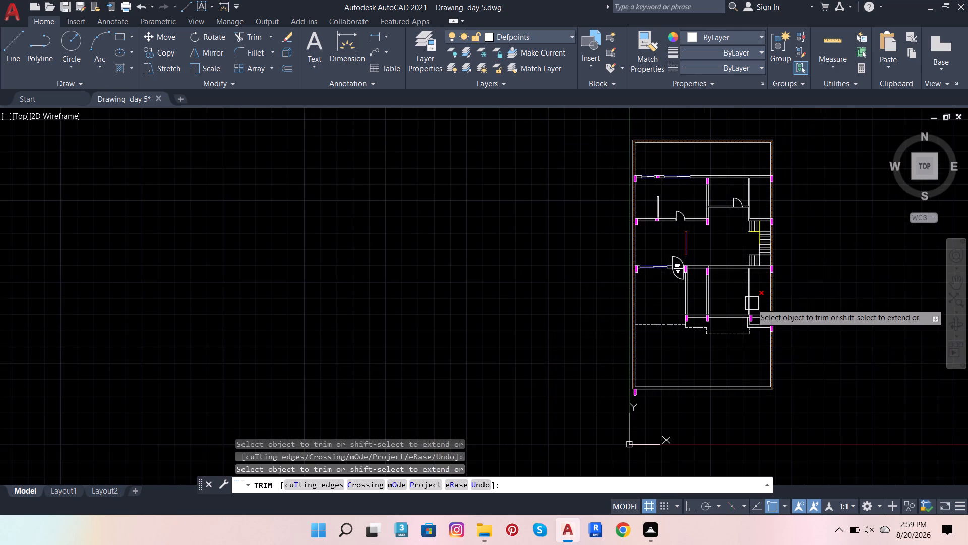
scroll(755, 253, "up", 5)
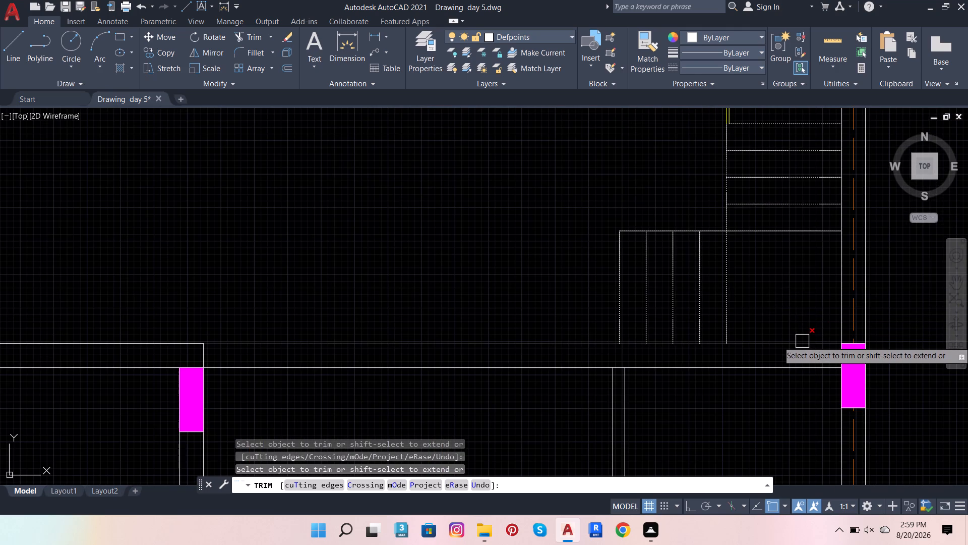
left_click(802, 341, "shift")
Extend the lower lines of the wall above the stairs and of the top wall to the right boundary centre line.
scroll(826, 438, "down", 3)
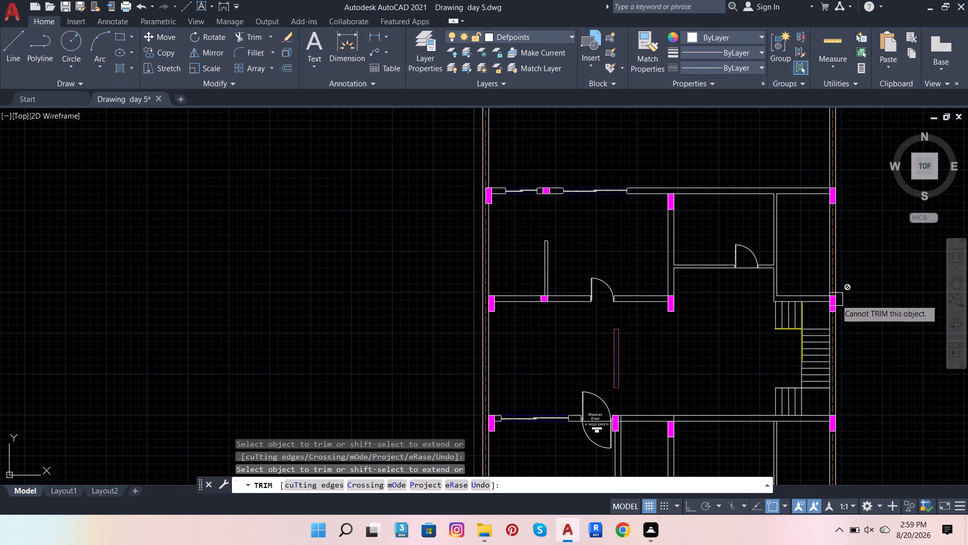
scroll(836, 298, "up", 3)
left_click(778, 319, "shift")
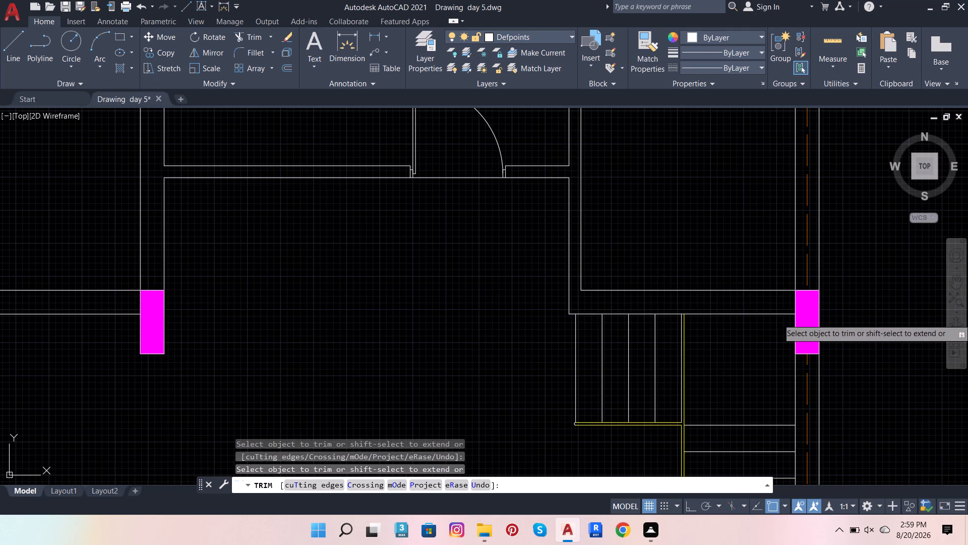
scroll(776, 389, "down", 2)
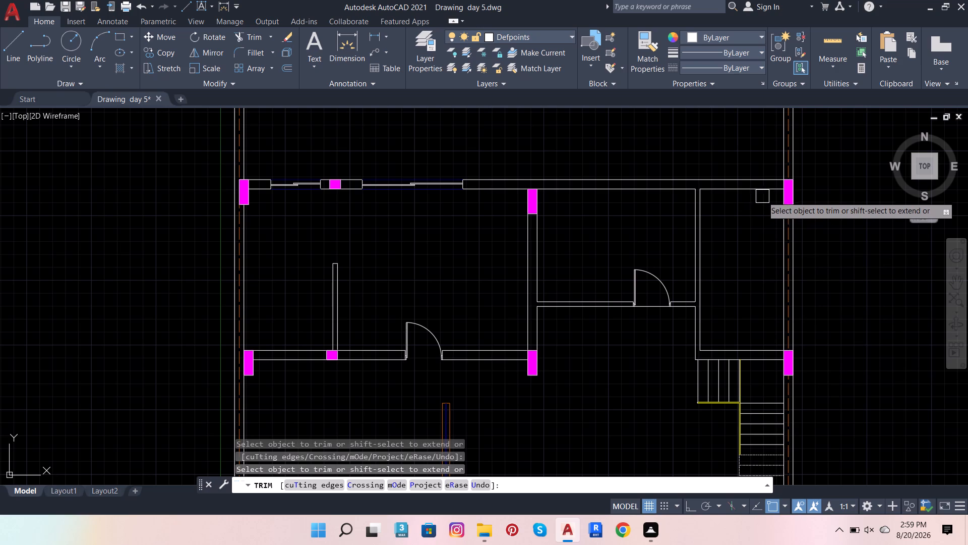
left_click(764, 194, "shift")
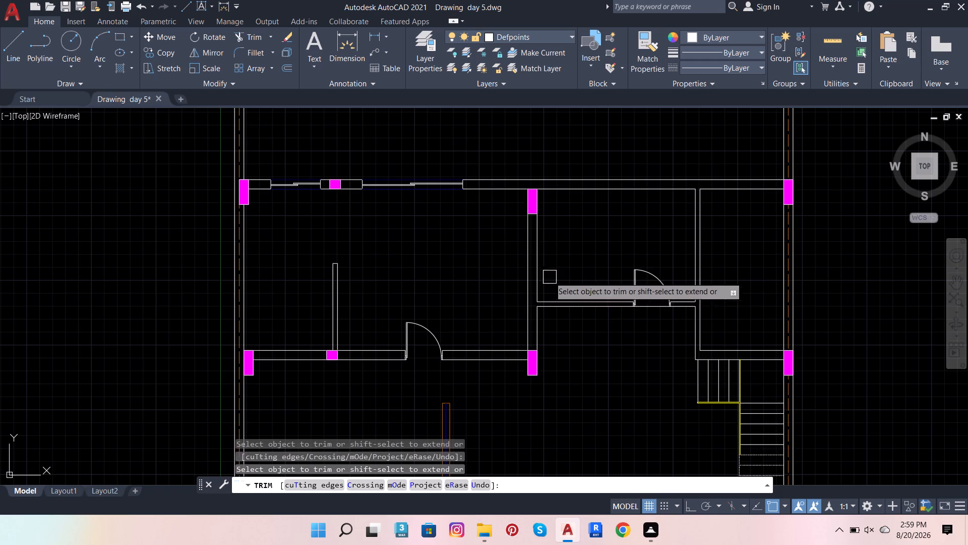
Extend the left line of the upper central partition past its magenta column to the top wall's upper line.
scroll(563, 304, "up", 2)
scroll(562, 311, "down", 1)
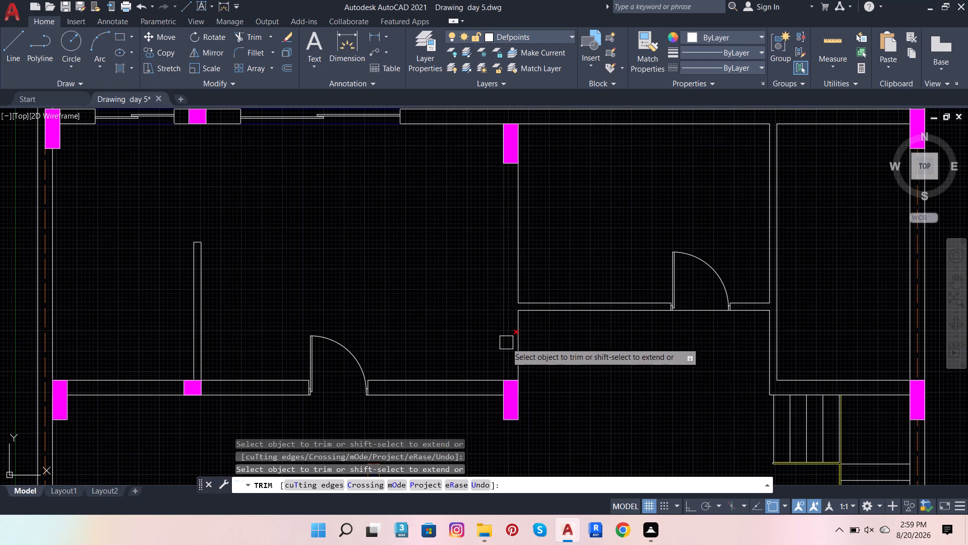
scroll(550, 355, "down", 2)
scroll(532, 287, "up", 2)
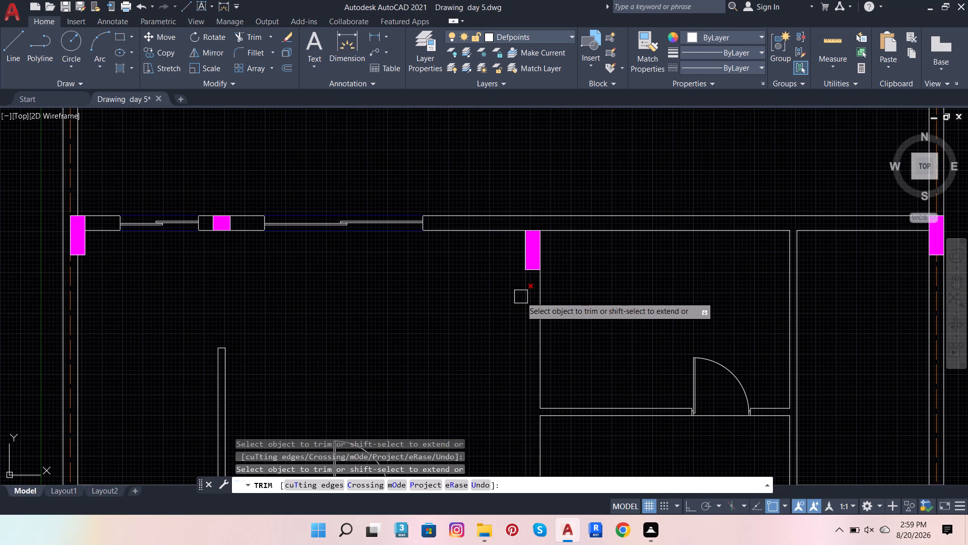
left_click(521, 297, "shift")
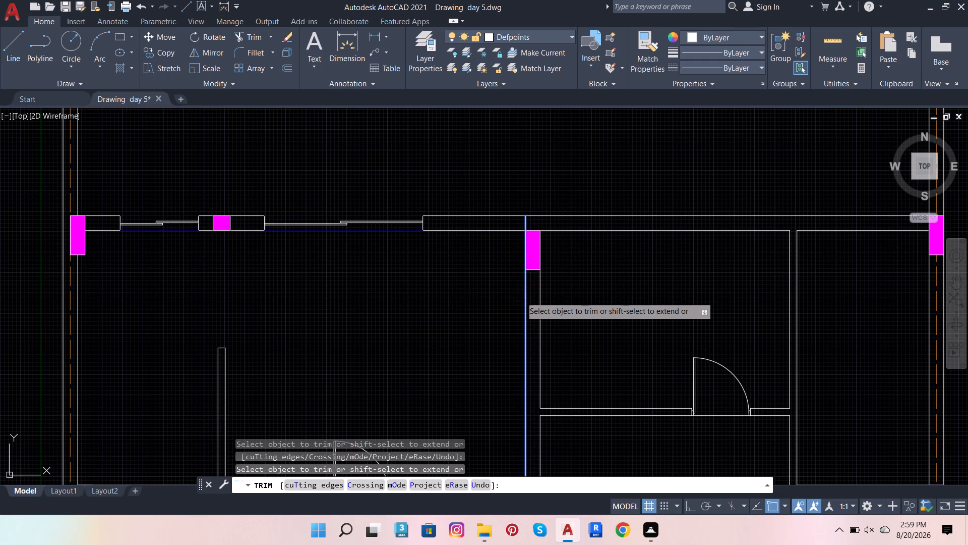
Extend the lower lines of the upper-room wall and the sliding-window wall to the left boundary centre line.
scroll(853, 245, "down", 2)
scroll(651, 309, "up", 2)
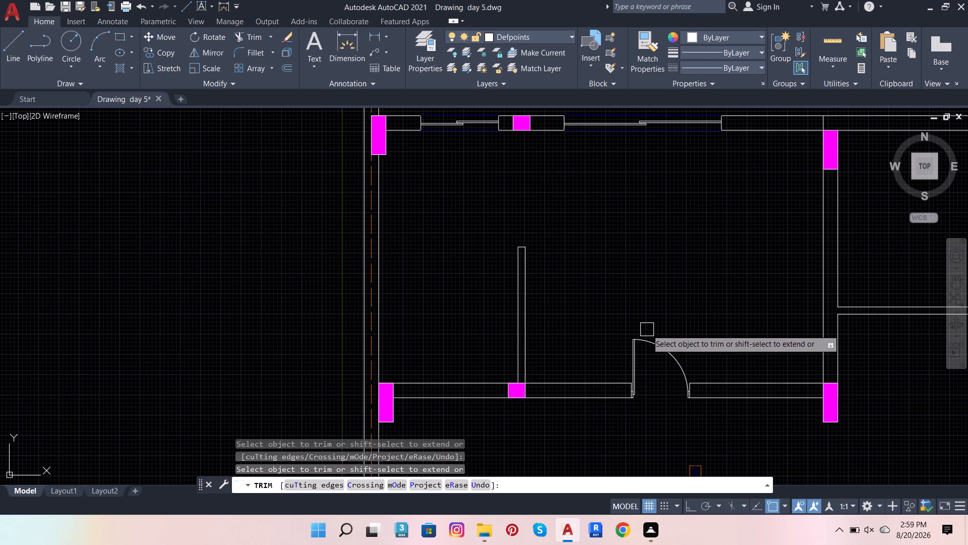
left_click(425, 403, "shift")
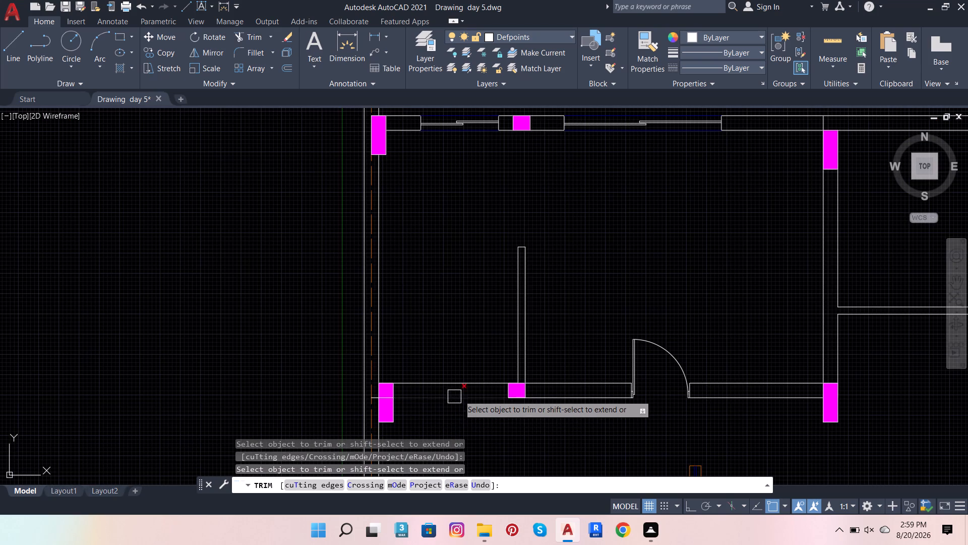
scroll(537, 324, "down", 4)
scroll(534, 400, "up", 2)
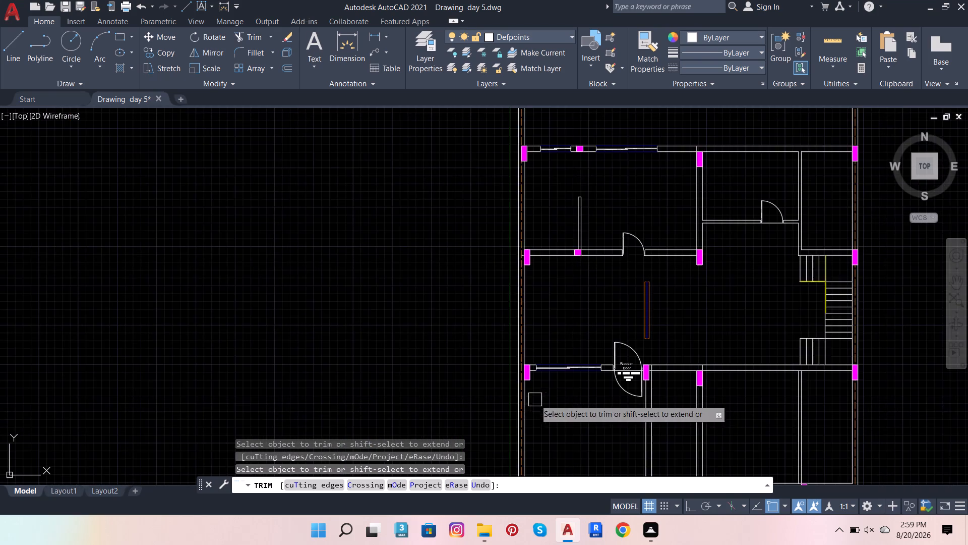
scroll(542, 386, "up", 4)
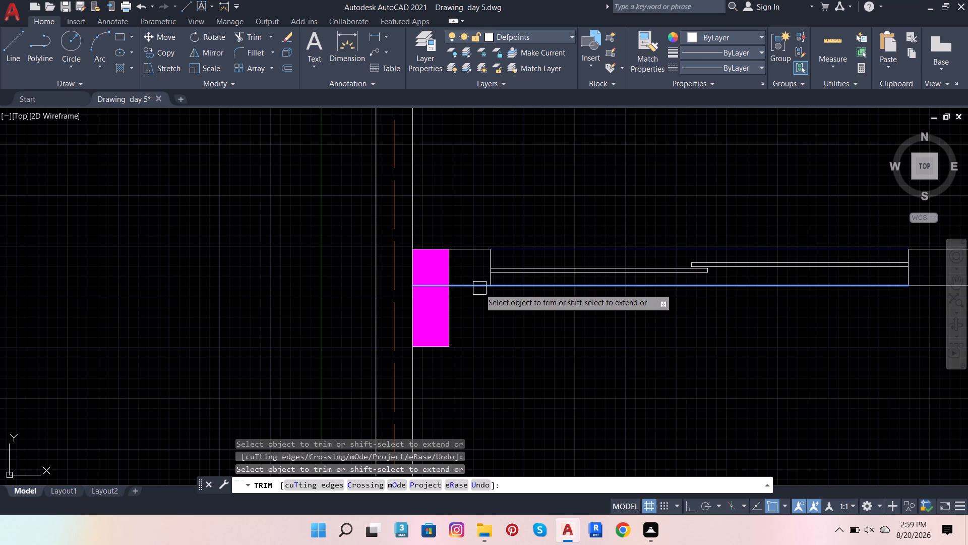
left_click(439, 284, "shift")
With Ortho on, draw a short horizontal line across the inner half of the left boundary wall, above the dashed front outline.
scroll(489, 293, "down", 1)
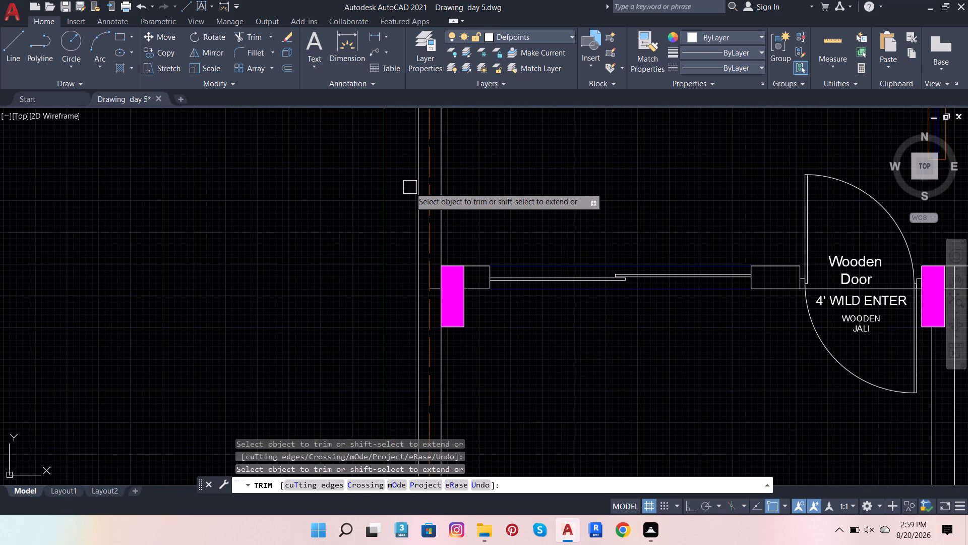
scroll(407, 209, "down", 4)
scroll(431, 355, "up", 3)
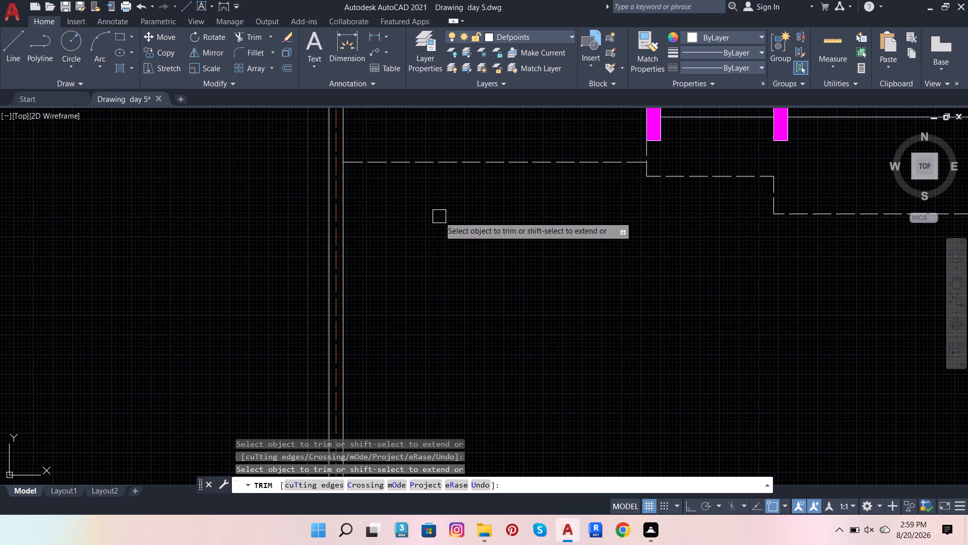
left_click(10, 37)
scroll(215, 391, "down", 2)
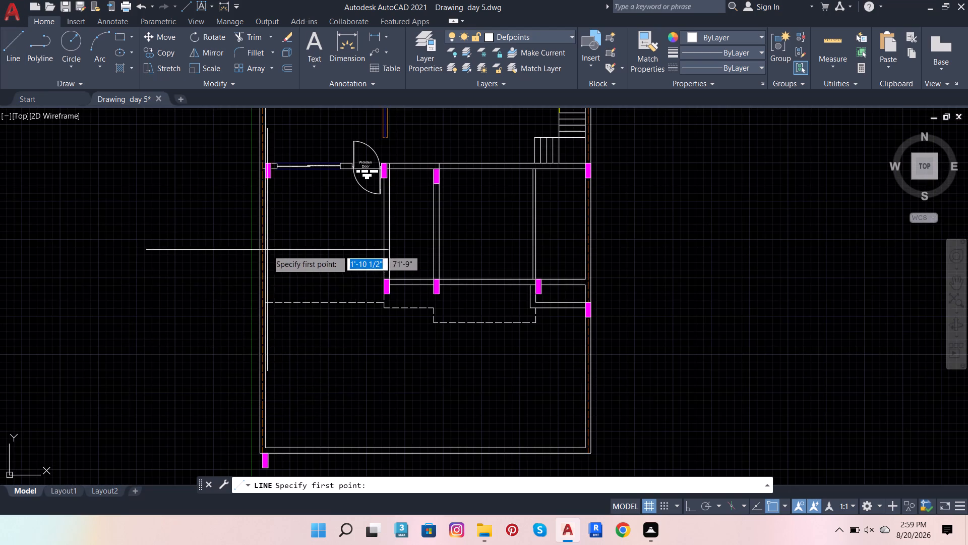
scroll(269, 253, "up", 2)
scroll(239, 318, "up", 4)
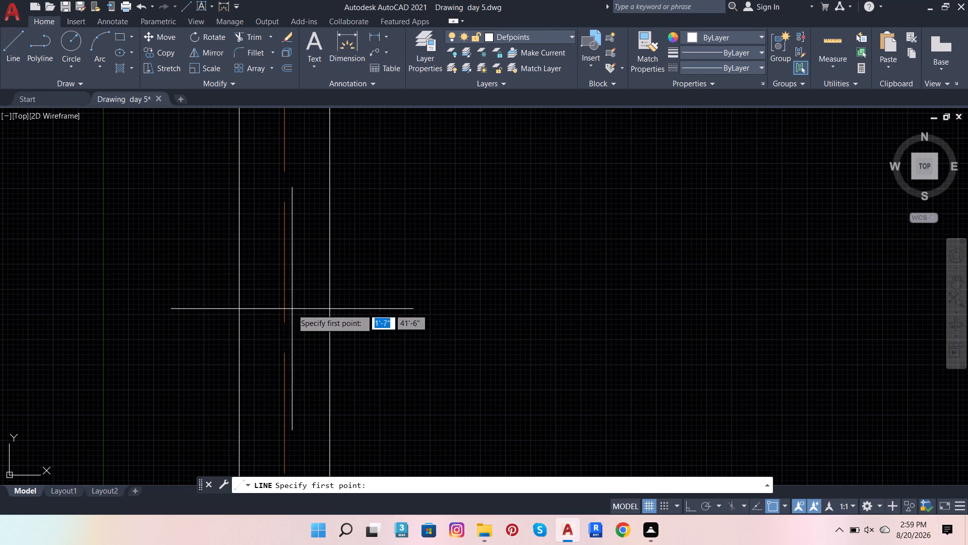
left_click(276, 322)
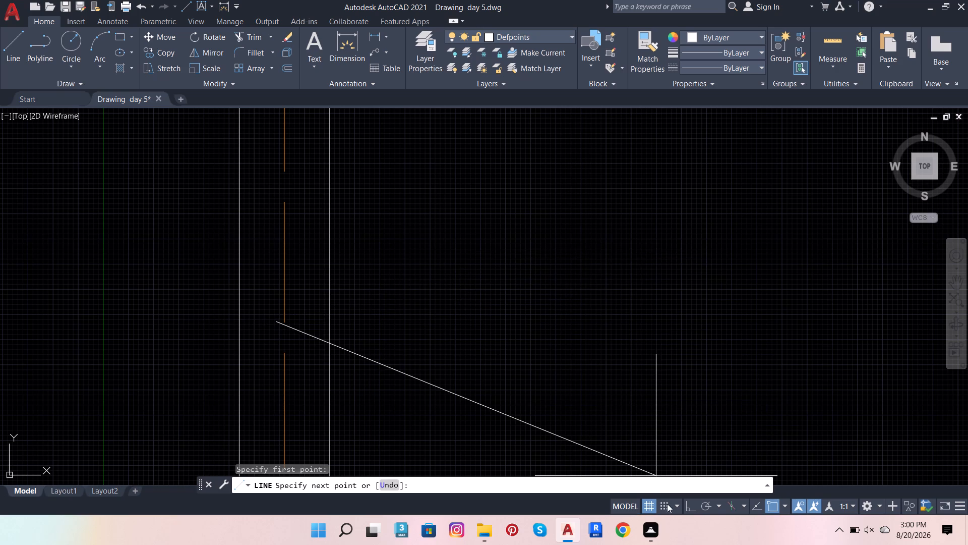
left_click(694, 502)
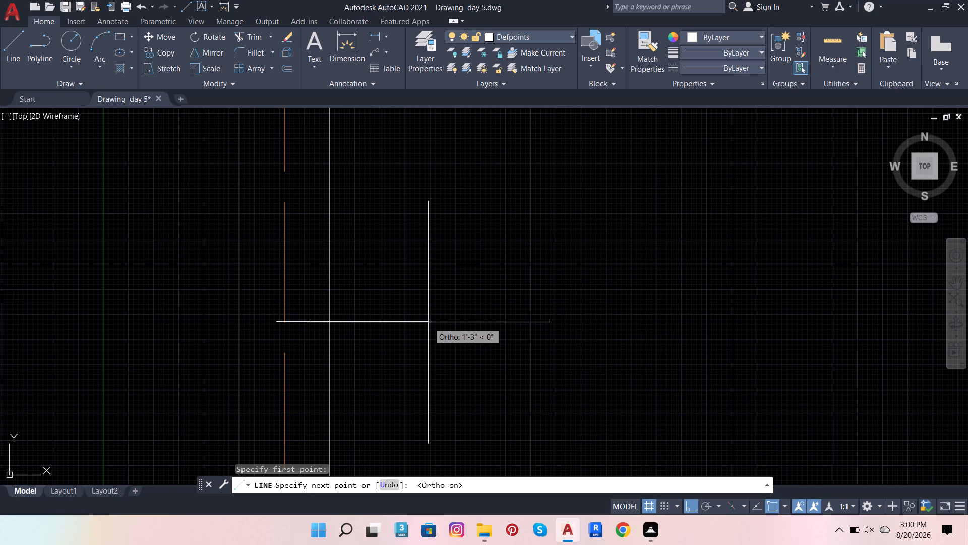
left_click(412, 325)
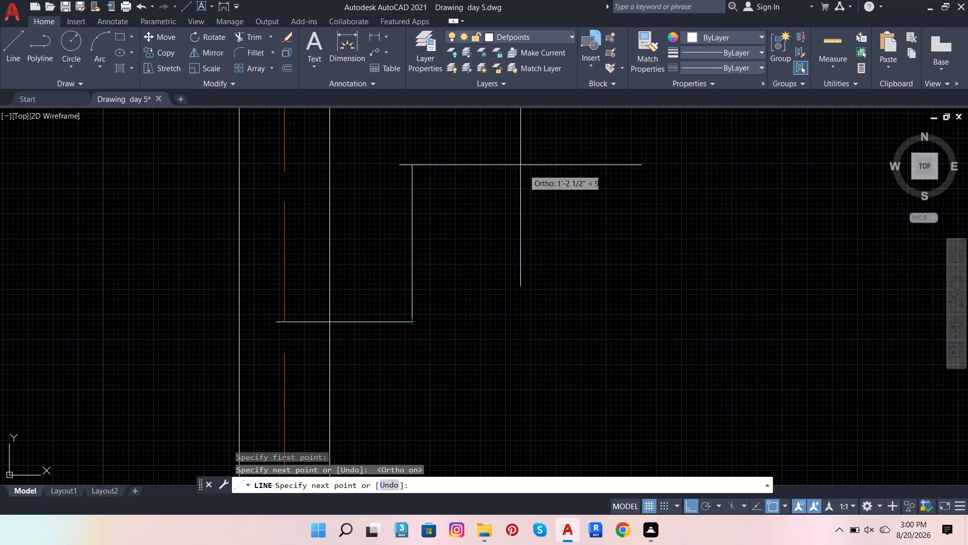
Trim the short line in the left boundary wall back to the piece between the centre line and the inner wall line.
left_click(250, 35)
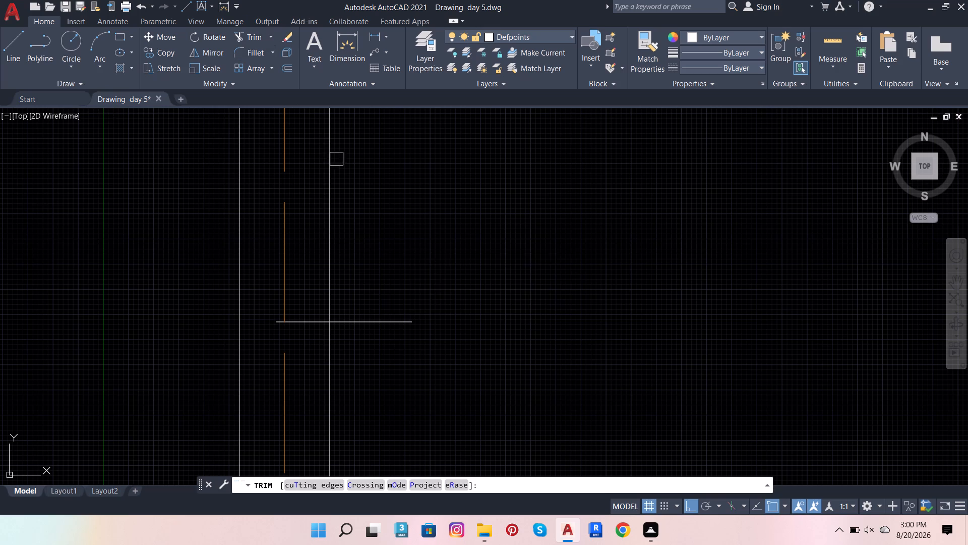
left_click(370, 317)
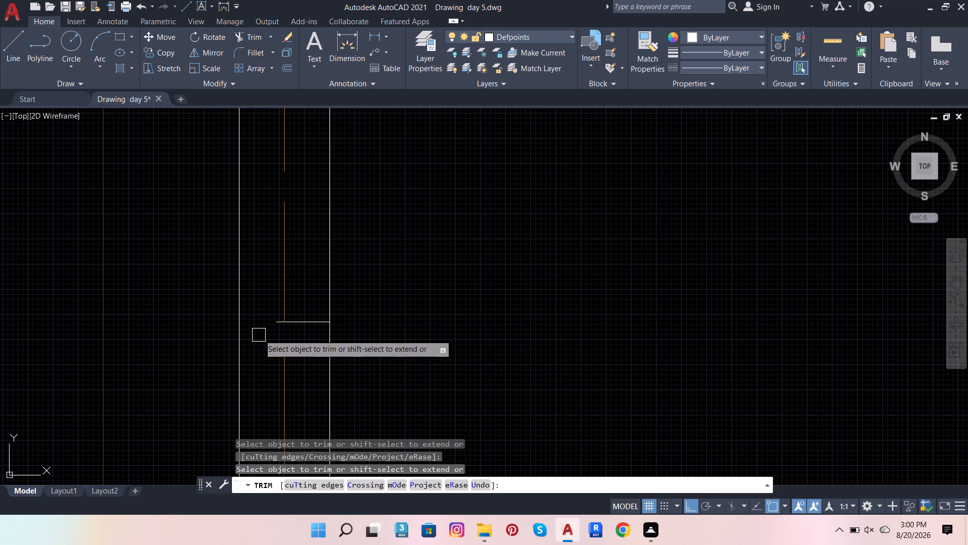
left_click(273, 323)
scroll(553, 301, "down", 2)
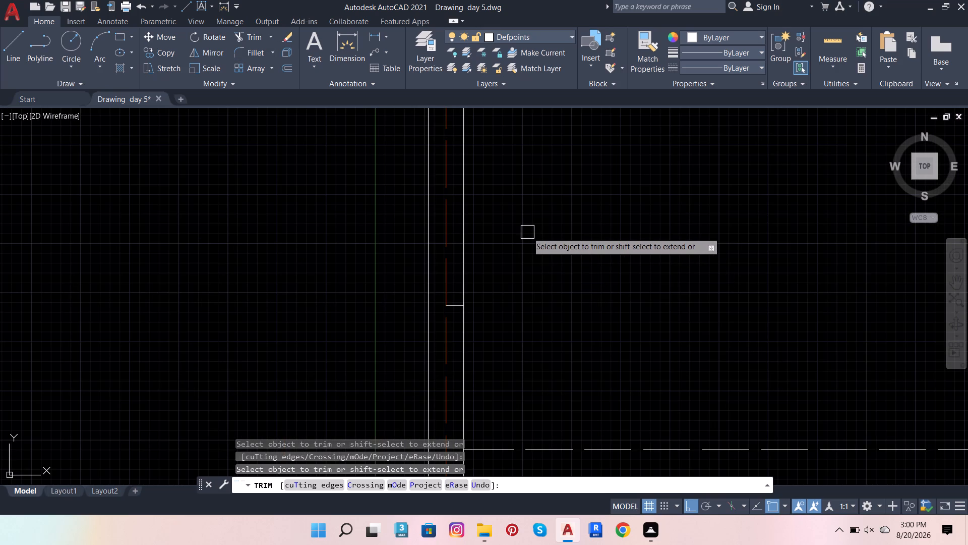
scroll(521, 252, "down", 3)
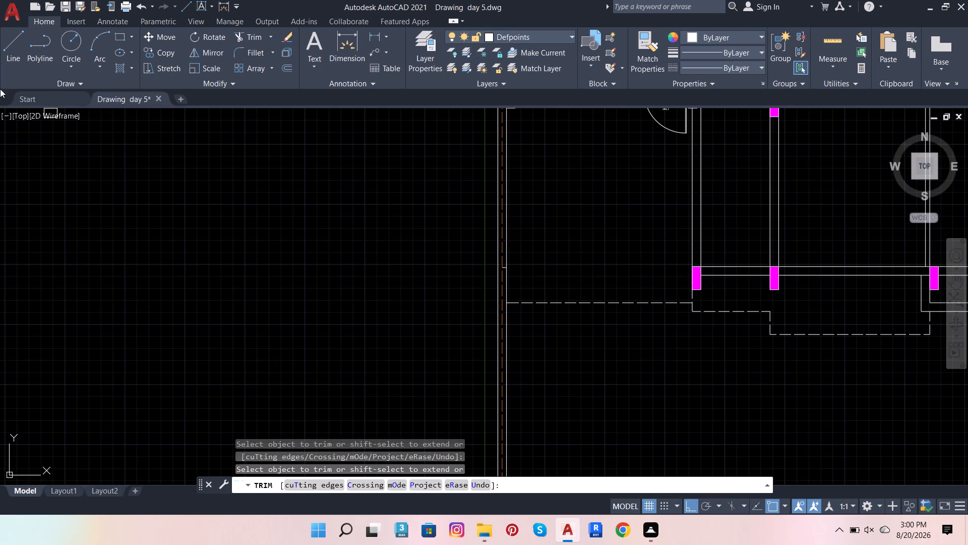
key("Escape")
key("Escape")
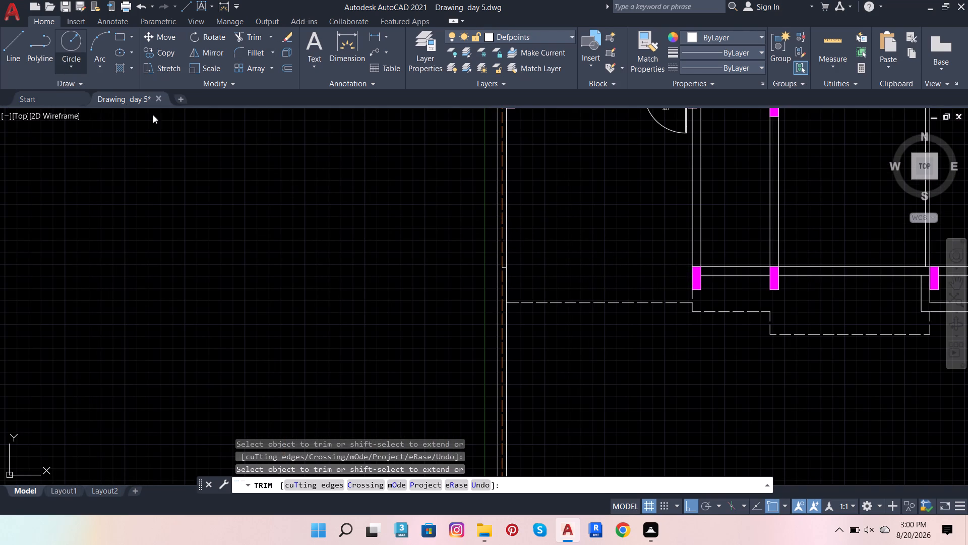
Move the magenta column below the plan's lower-left corner up the left boundary wall, its upper-left corner meeting the short line at the centre line.
scroll(245, 142, "down", 2)
scroll(373, 206, "down", 3)
key("Escape")
scroll(496, 253, "down", 3)
scroll(511, 291, "up", 2)
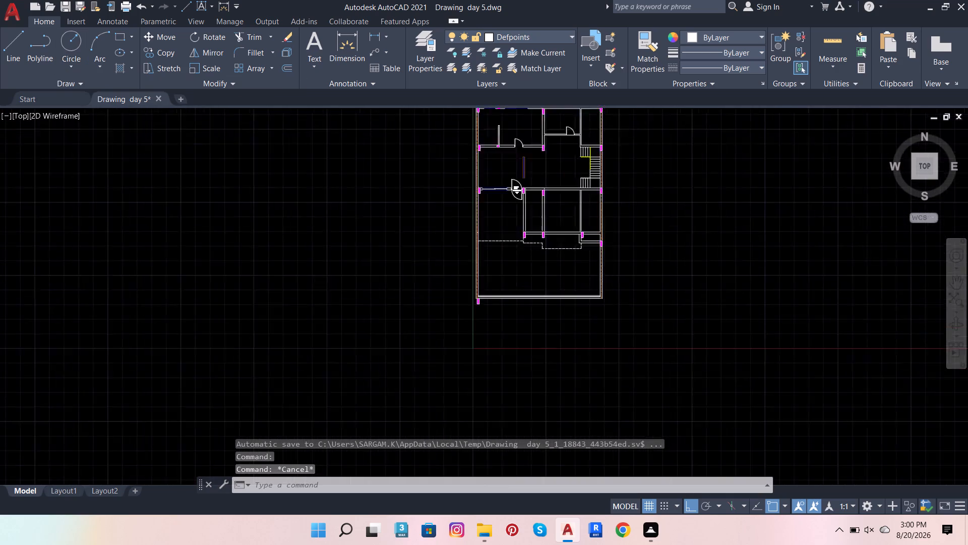
scroll(509, 292, "up", 1)
scroll(384, 337, "up", 2)
left_click(493, 292)
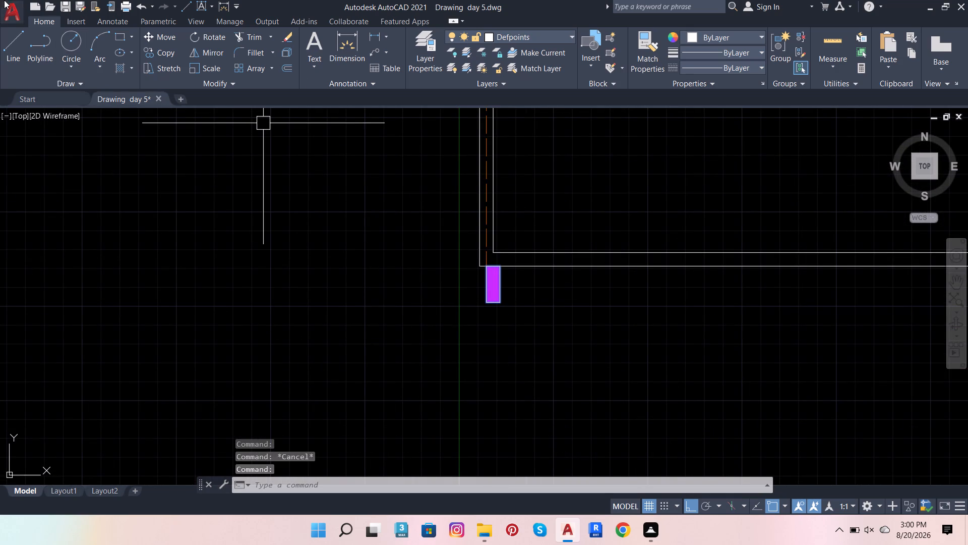
left_click(158, 39)
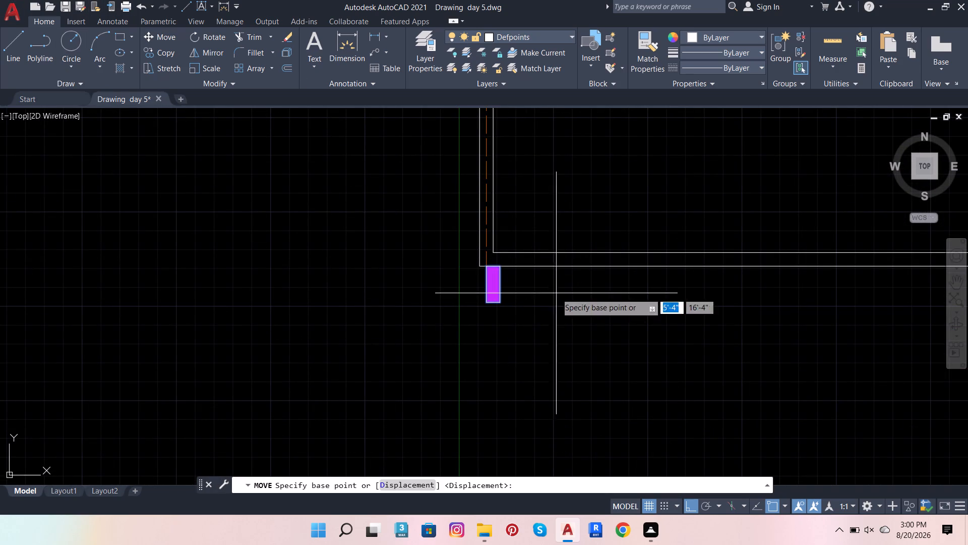
scroll(497, 266, "up", 4)
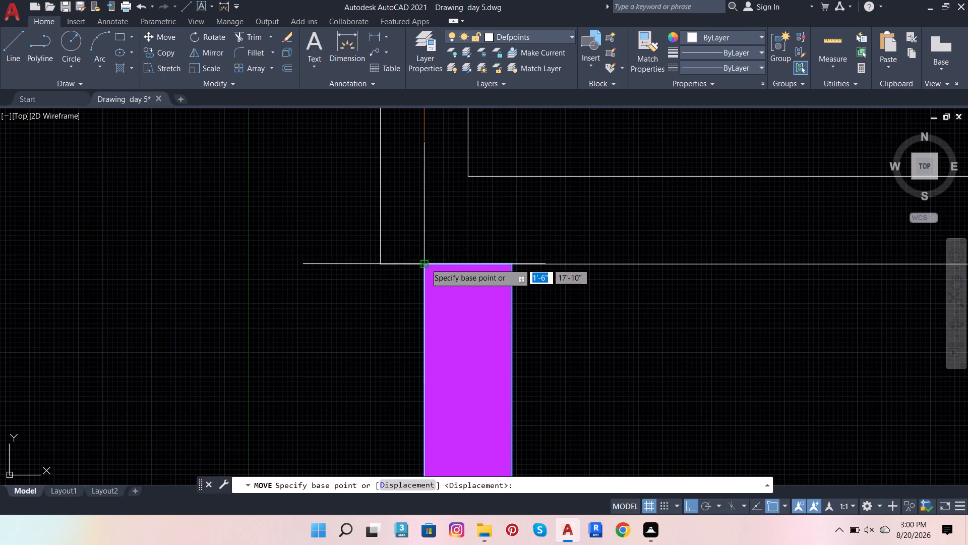
left_click(426, 263)
scroll(556, 309, "down", 4)
scroll(572, 353, "up", 1)
scroll(572, 355, "down", 4)
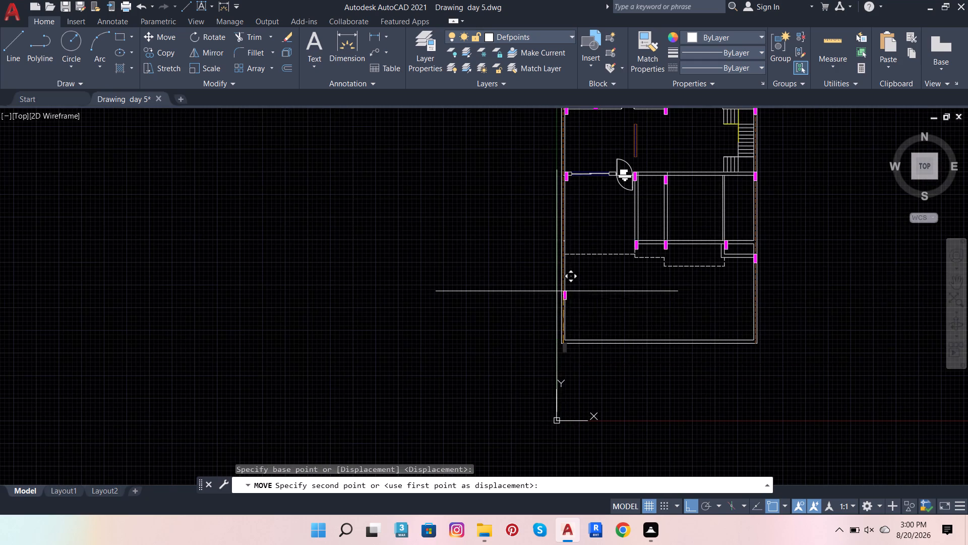
scroll(553, 265, "up", 4)
scroll(595, 303, "down", 3)
scroll(588, 260, "up", 2)
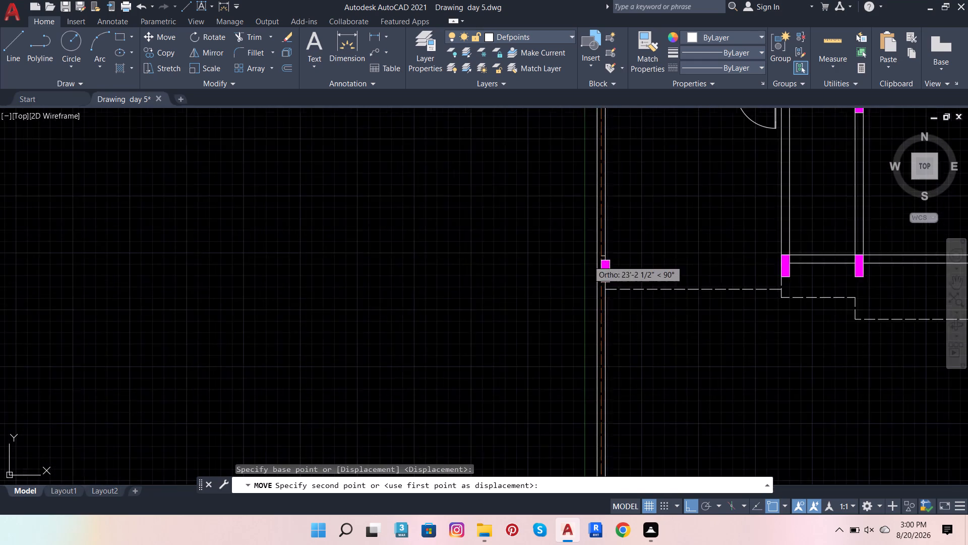
scroll(588, 260, "up", 1)
left_click(616, 251)
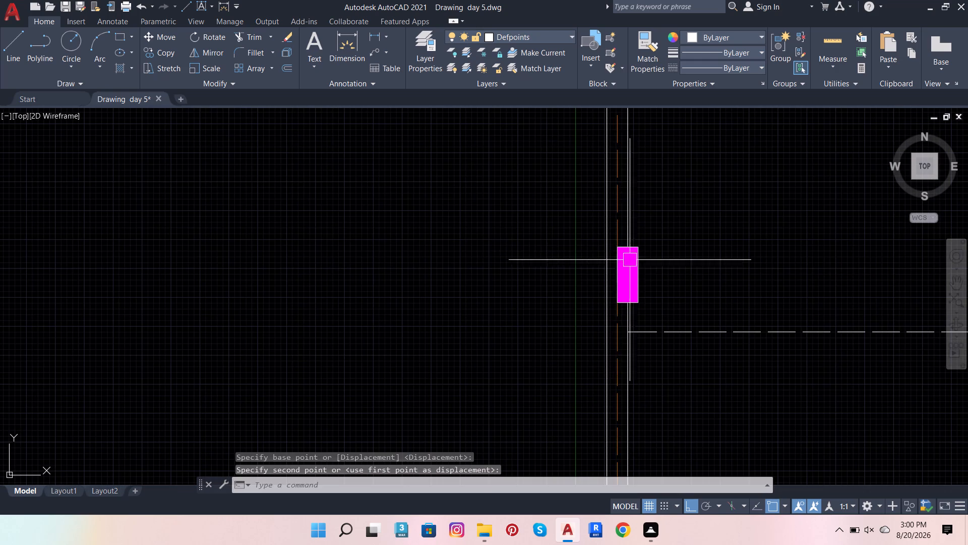
Rotate the magenta column at the left end of the lower sliding-window wall 90° counterclockwise about its upper-left corner.
scroll(618, 315, "down", 3)
scroll(634, 184, "up", 3)
left_click(600, 242)
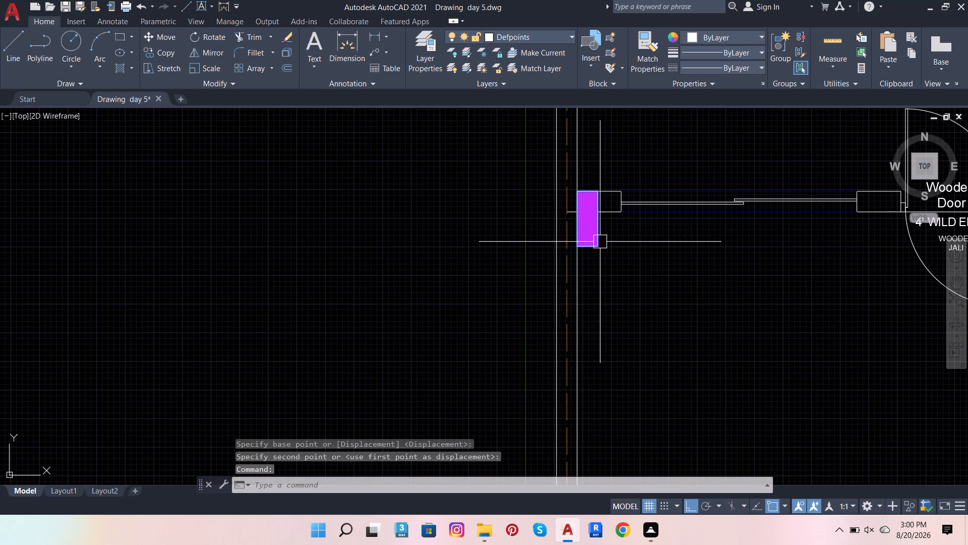
left_click(198, 37)
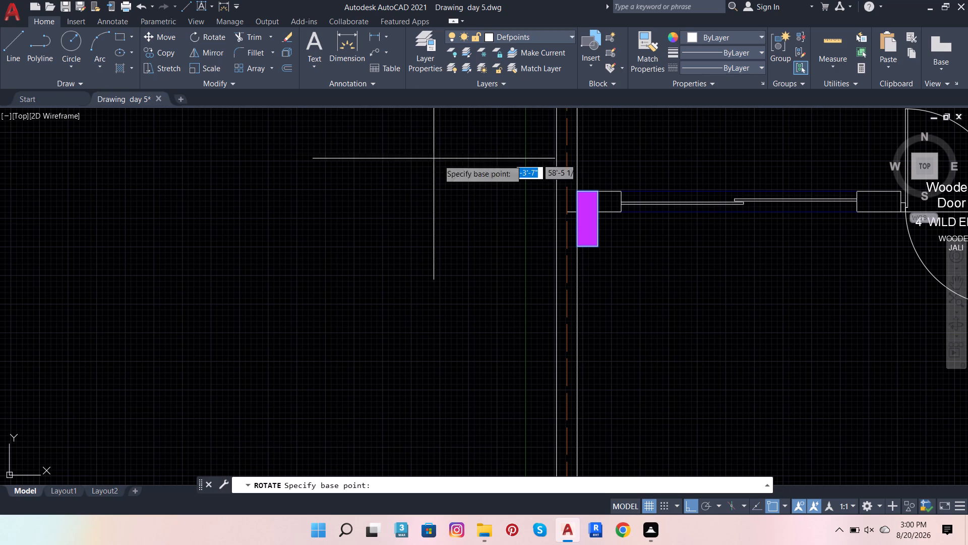
left_click(575, 190)
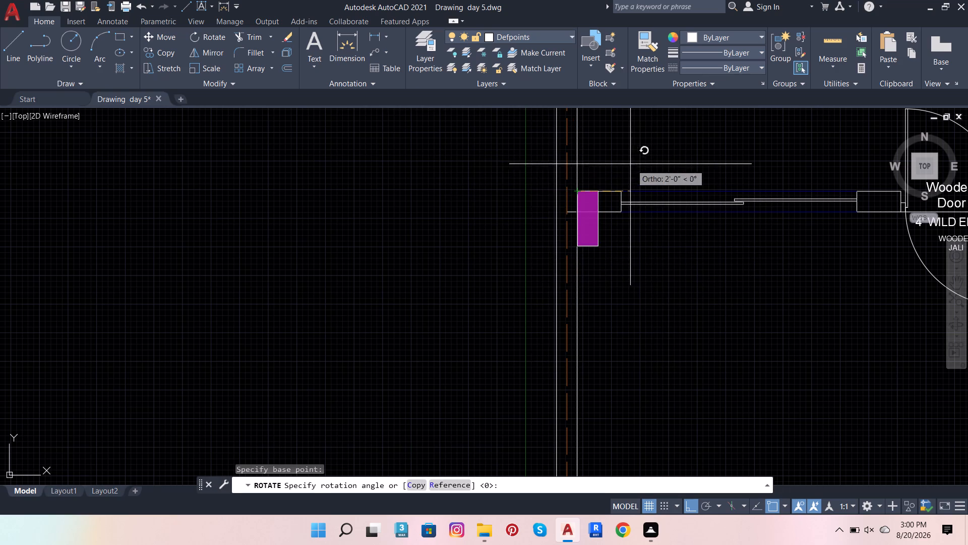
left_click(531, 144)
Move the rotated column by its lower-left corner to the end of the sliding-window wall's lower line on the left boundary centre line.
scroll(620, 181, "up", 3)
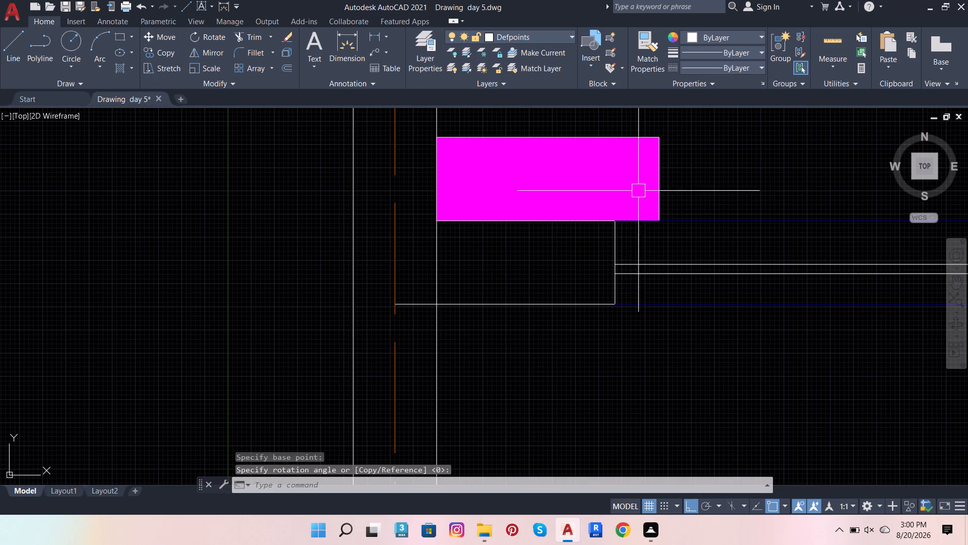
left_click(643, 213)
left_click(649, 221)
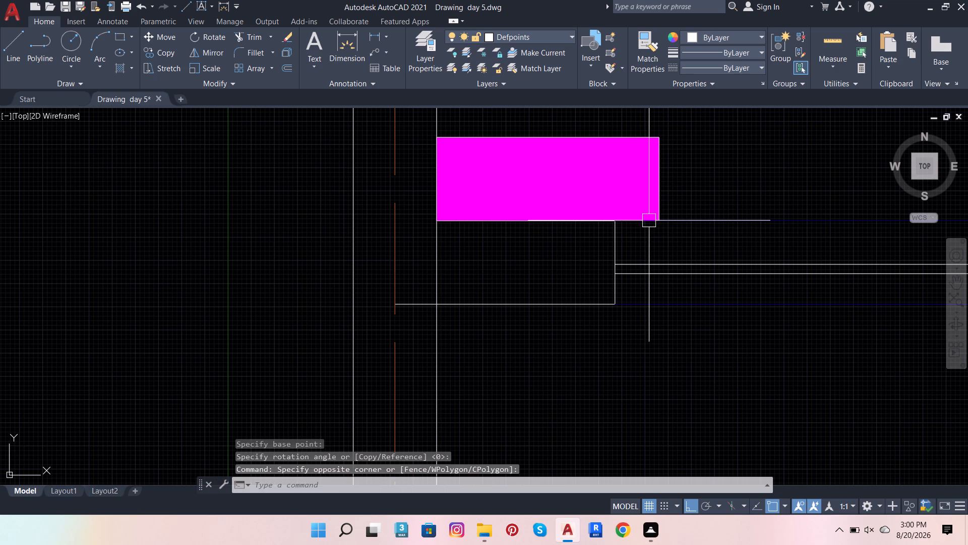
left_click(649, 221)
left_click(611, 193)
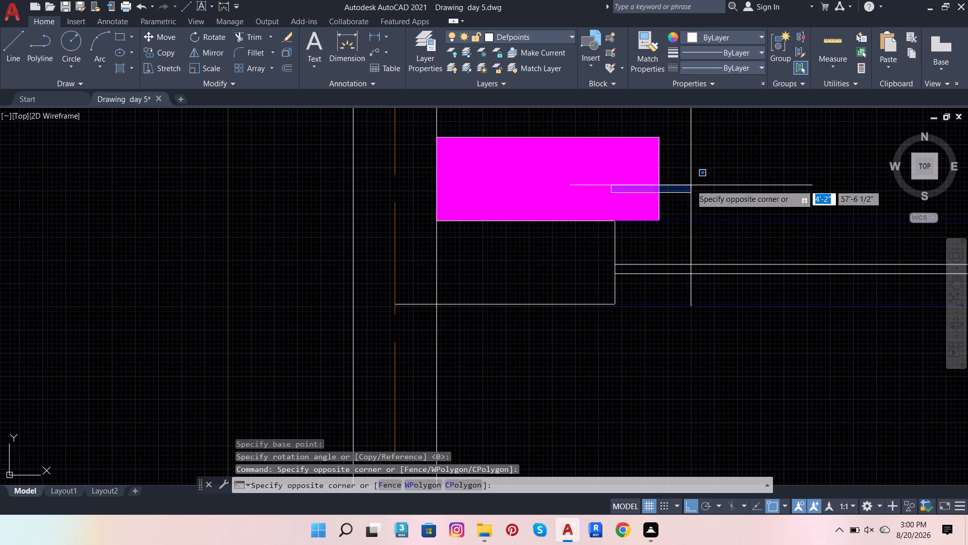
key("Escape")
left_click(657, 190)
type("m")
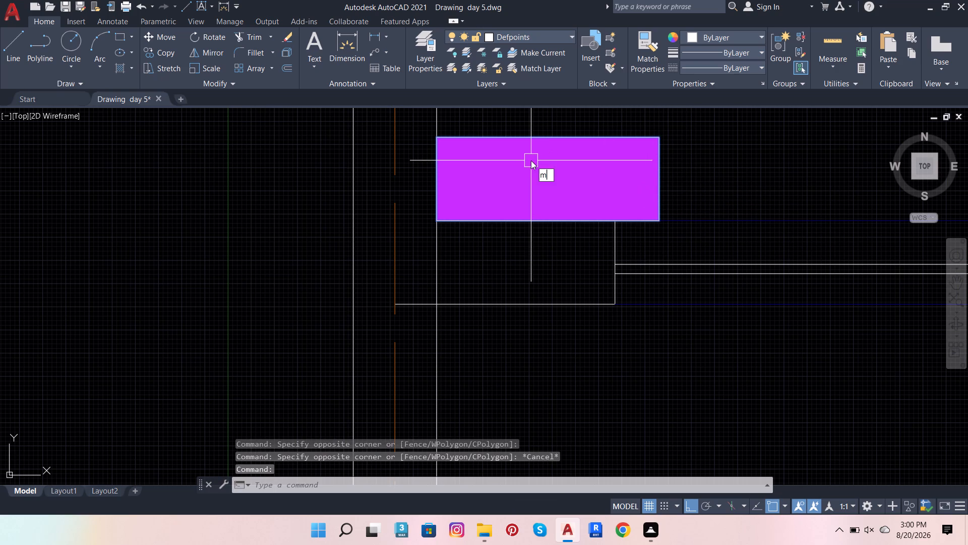
key("space")
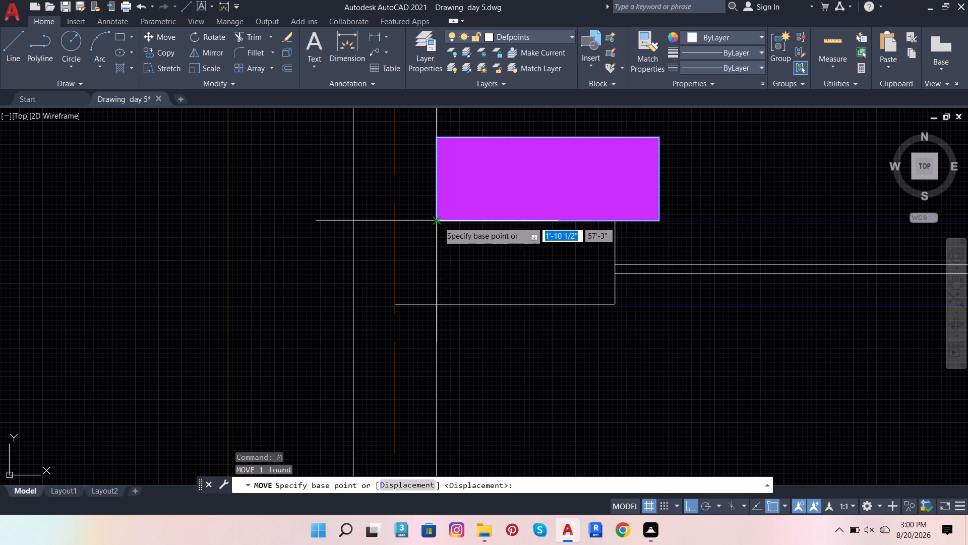
left_click(438, 222)
left_click(395, 303)
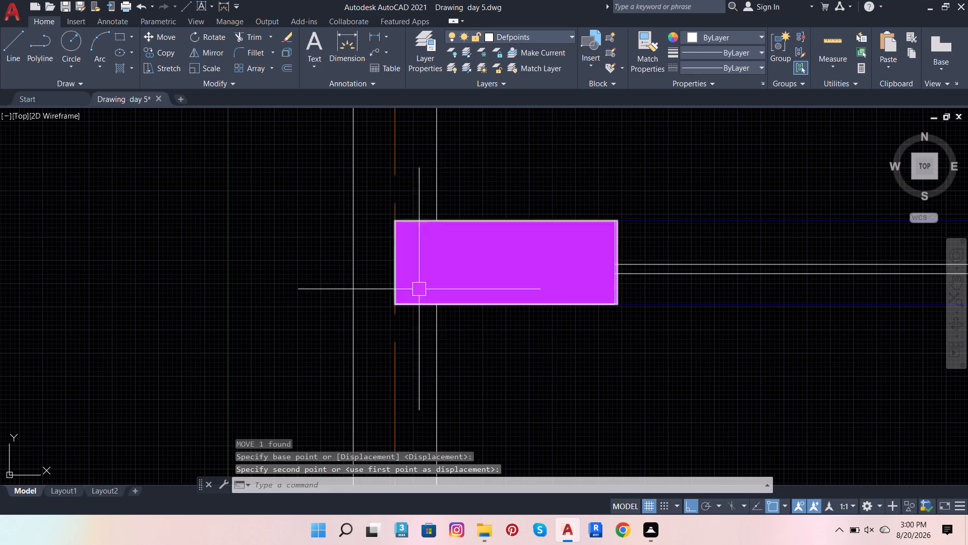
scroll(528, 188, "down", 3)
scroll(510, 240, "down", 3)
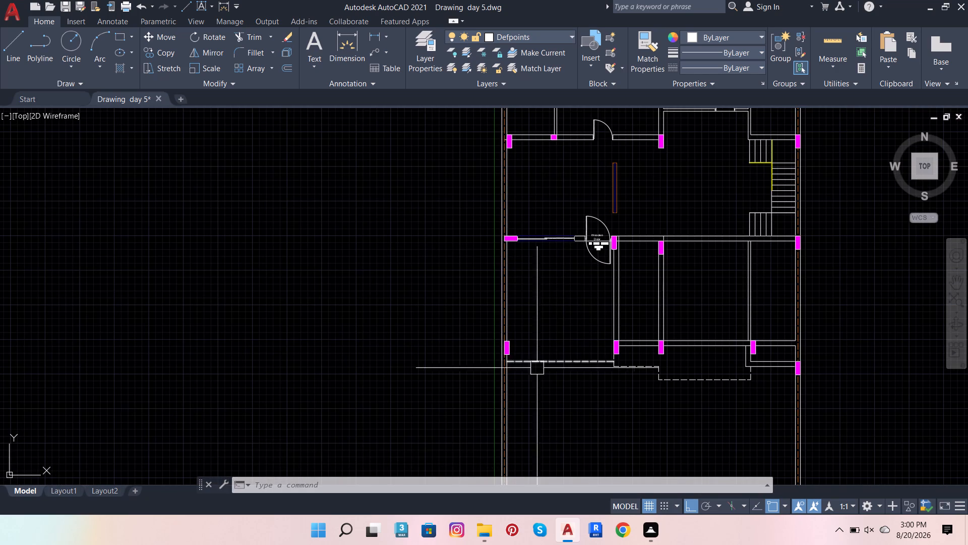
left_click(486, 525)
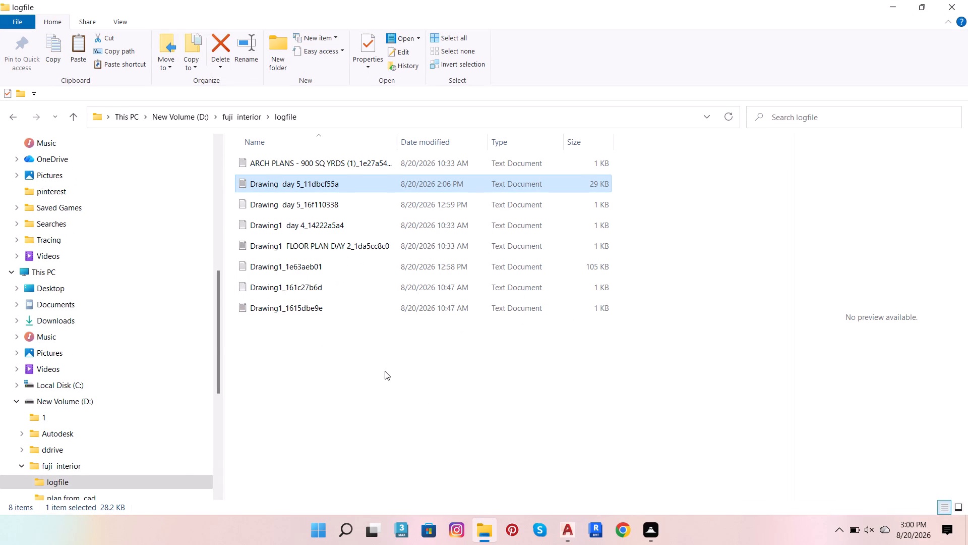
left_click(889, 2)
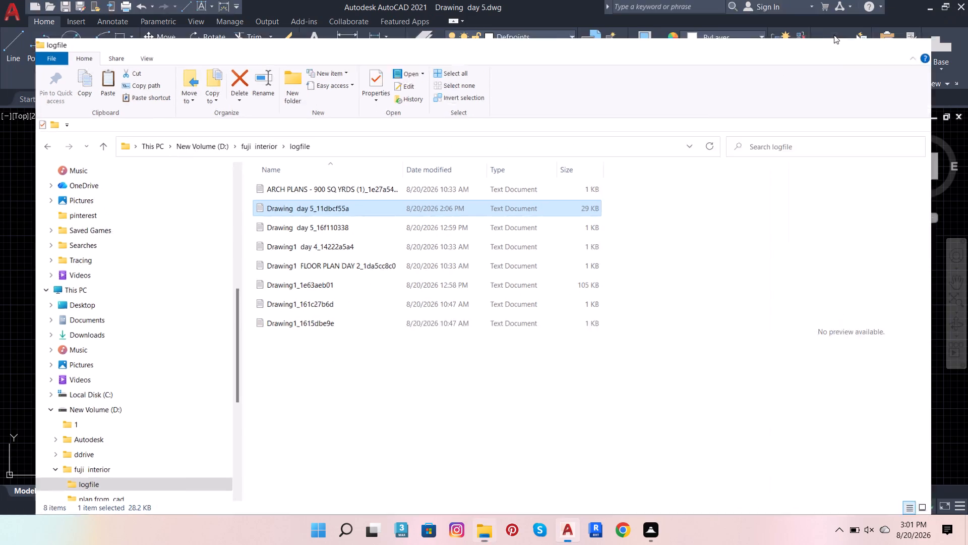
Save the drawing.
key("ctrl+s")
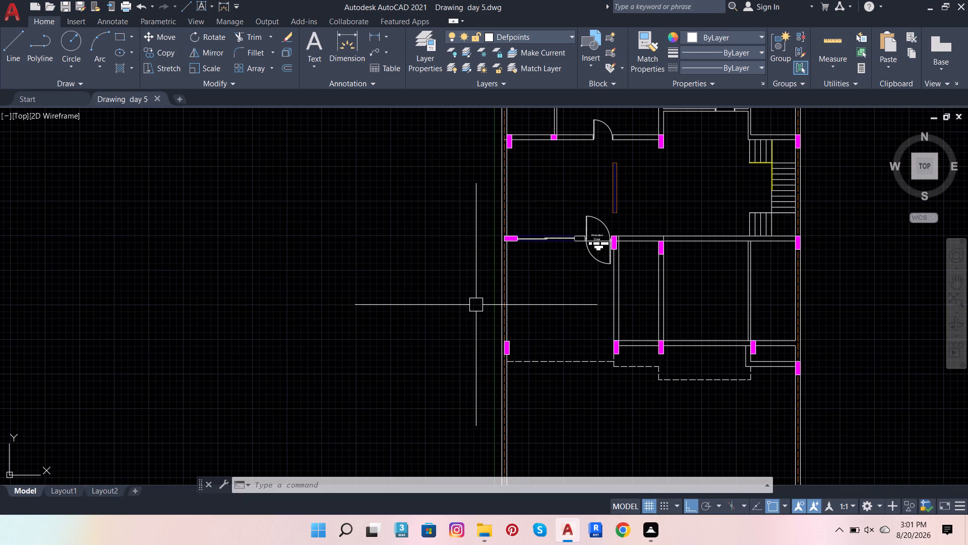
Switch to File Explorer and close the open logfile folder window.
left_click(486, 531)
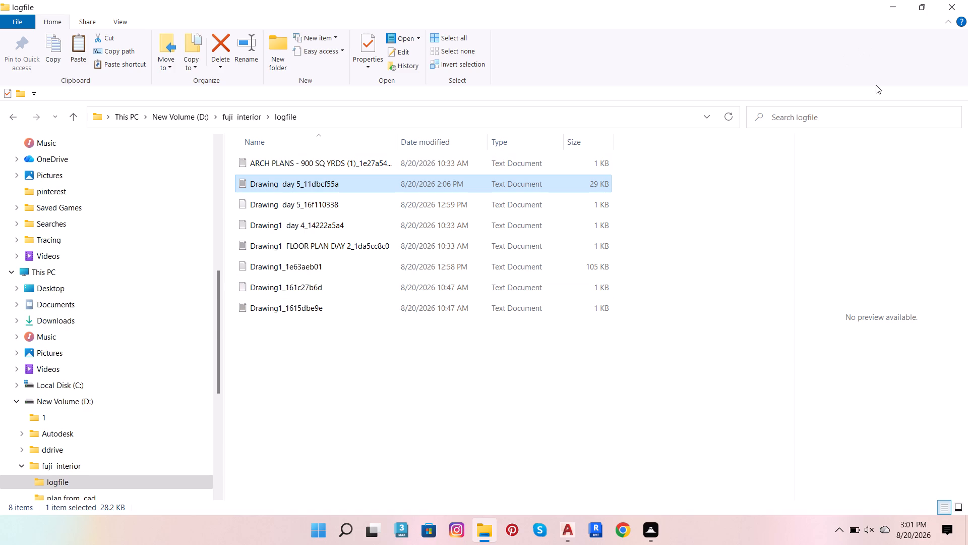
left_click(894, 8)
scroll(703, 295, "down", 2)
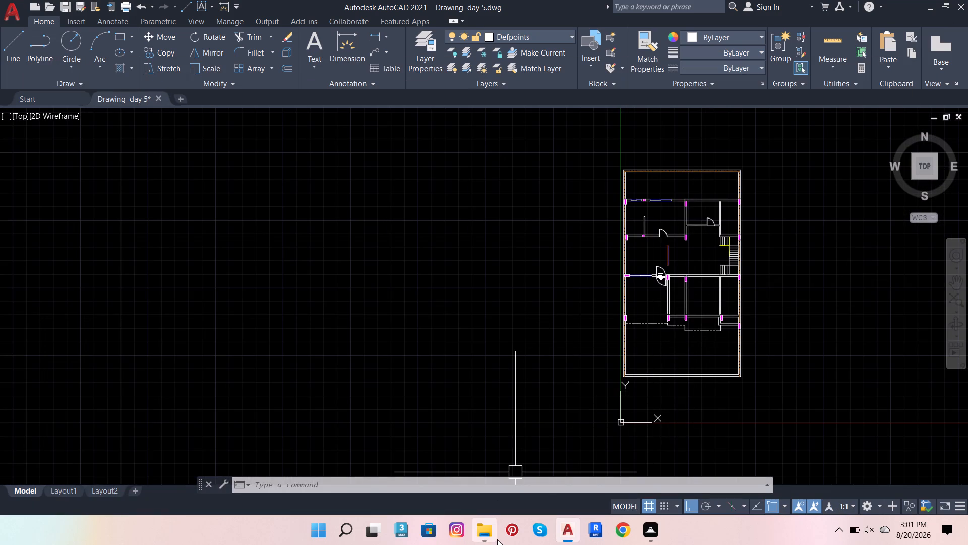
left_click(497, 539)
left_click(952, 0)
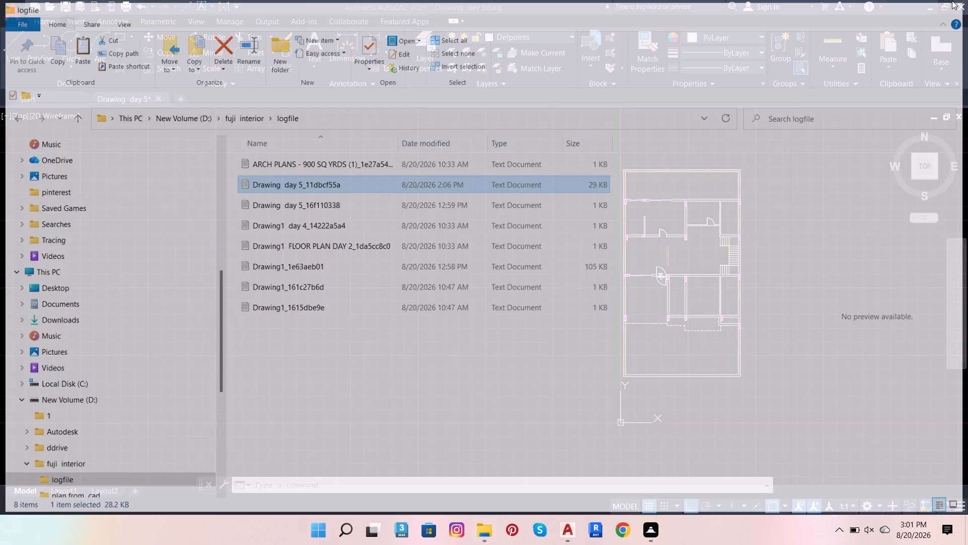
scroll(765, 232, "up", 2)
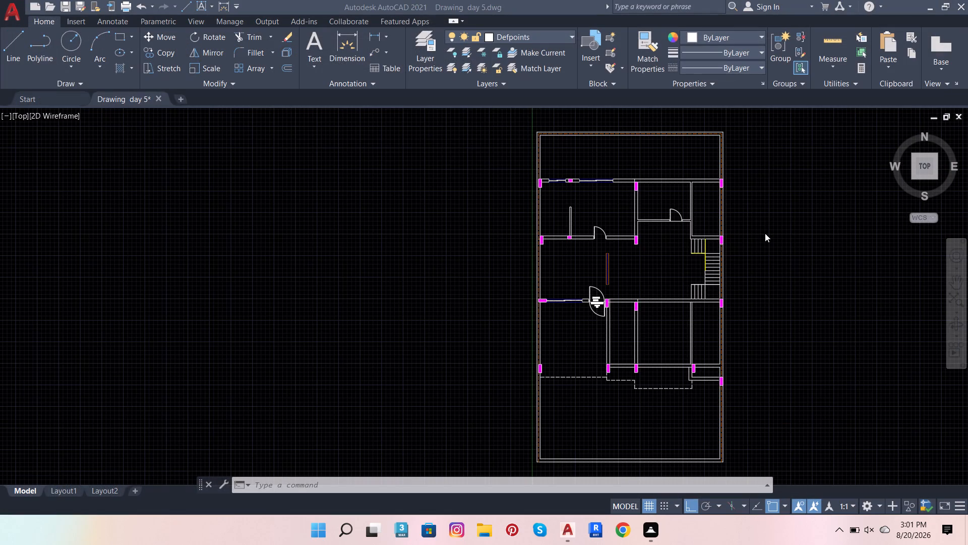
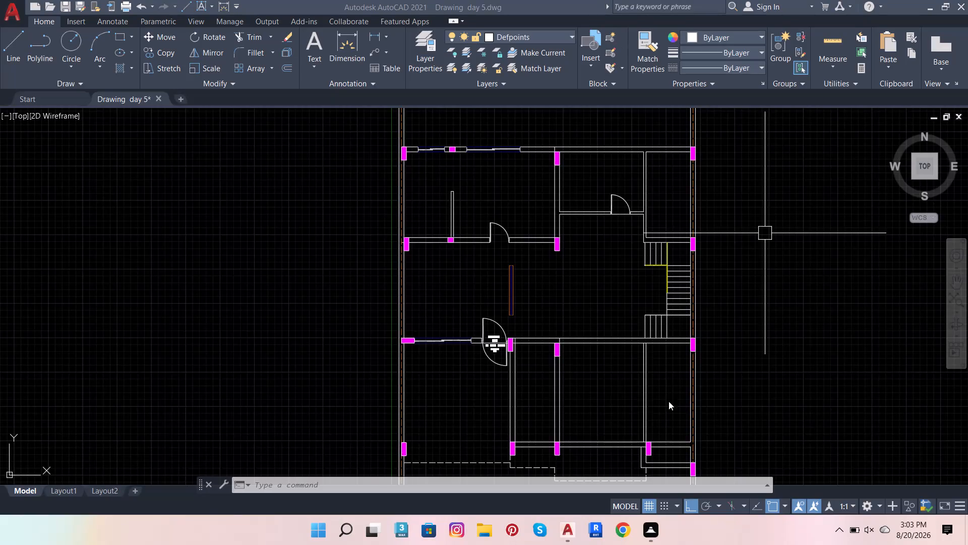
Move the magenta column beside the wooden double door 4" right, from its upper-right corner to the top end of the adjacent vertical wall line.
scroll(571, 371, "up", 3)
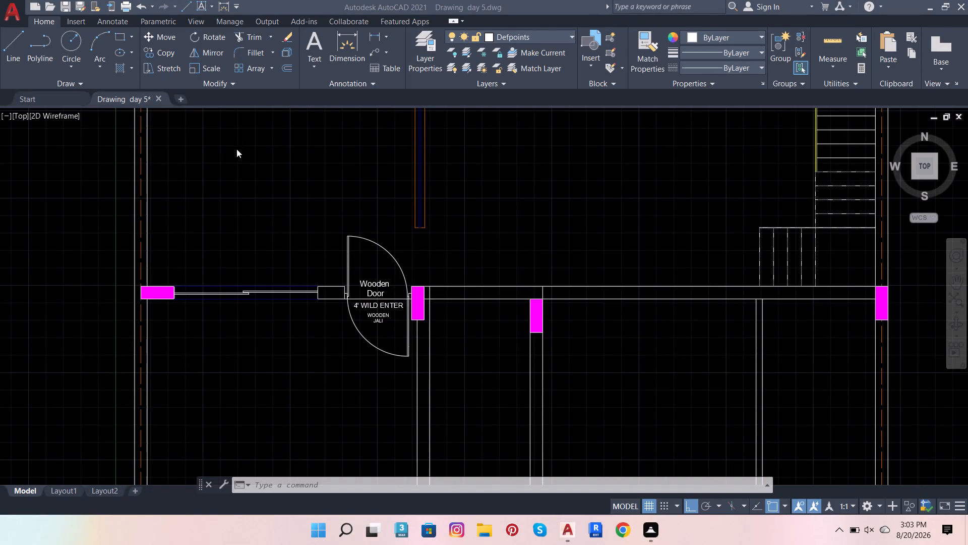
scroll(314, 222, "up", 4)
left_click(382, 349)
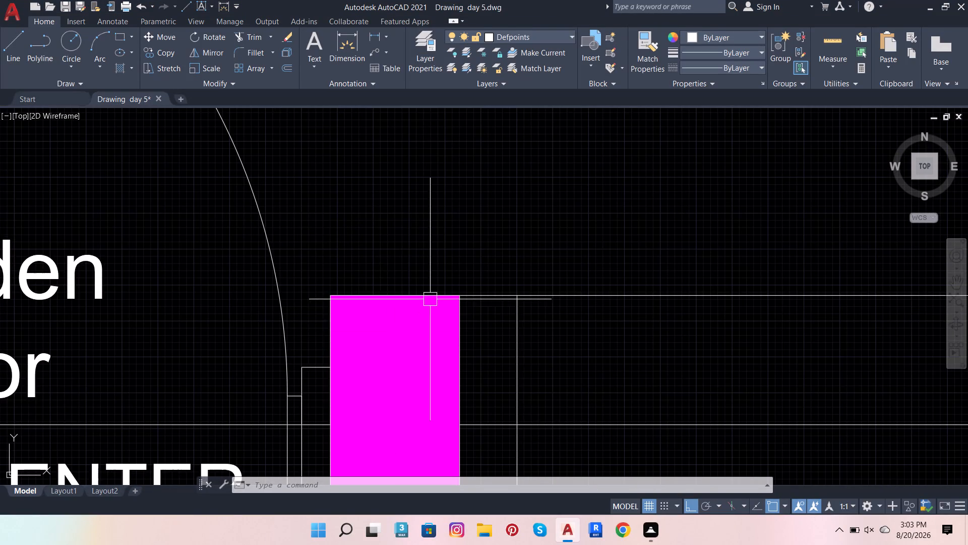
left_click(428, 300)
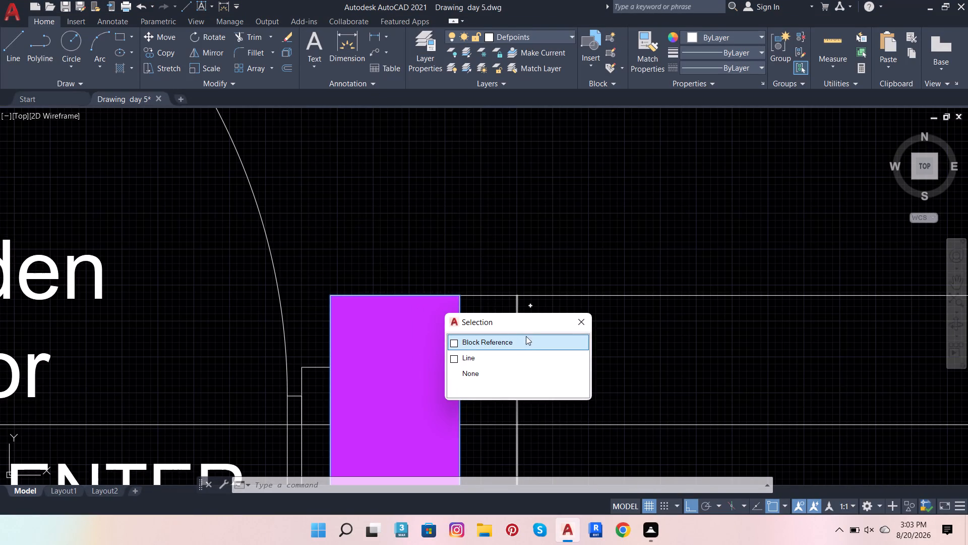
left_click(526, 343)
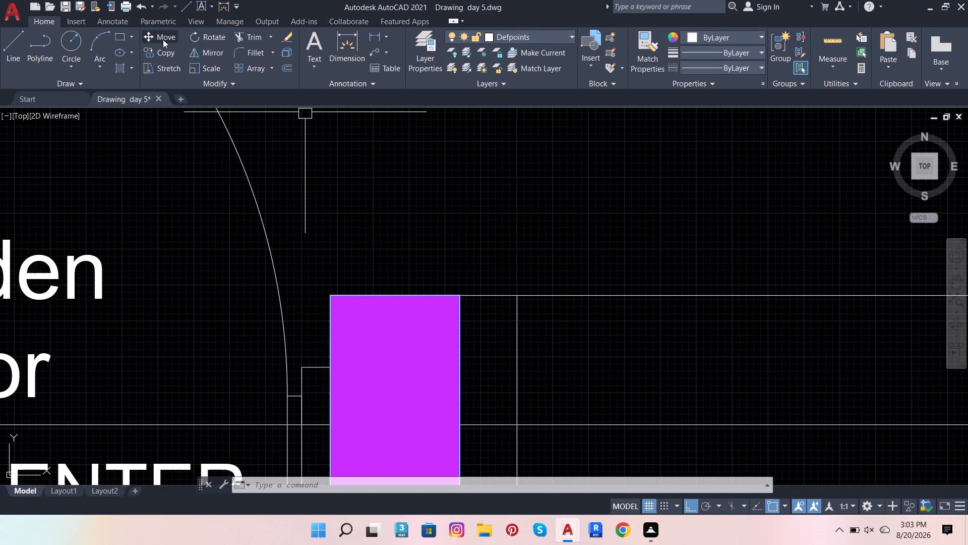
left_click(163, 39)
left_click(459, 292)
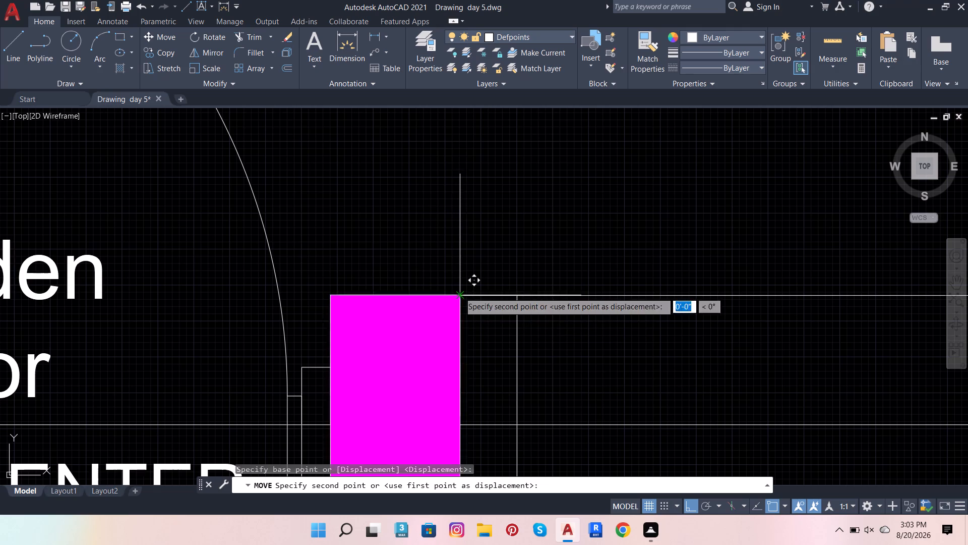
left_click(516, 297)
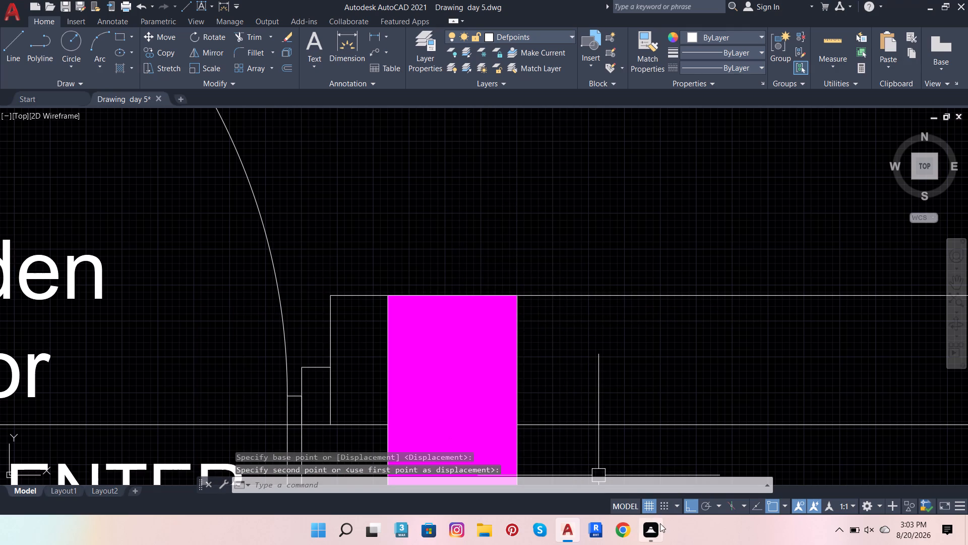
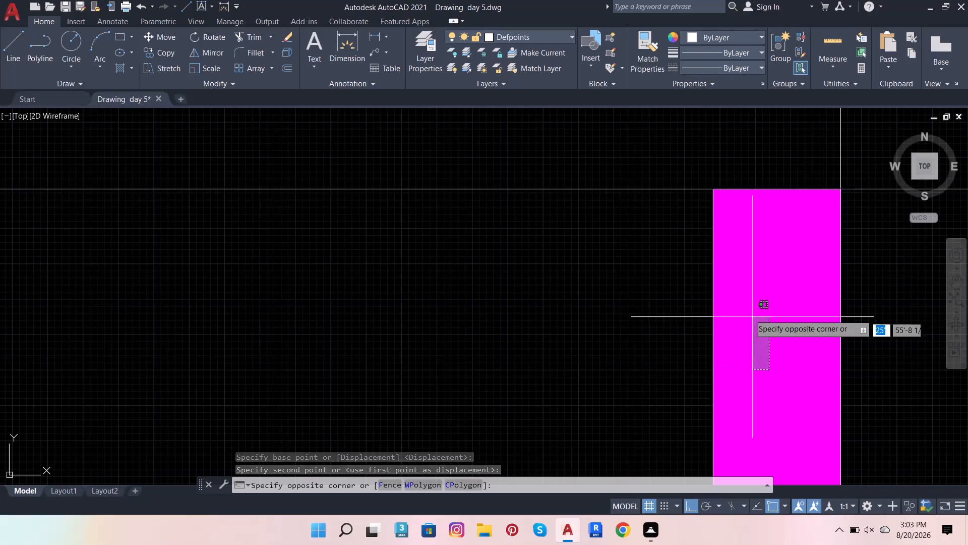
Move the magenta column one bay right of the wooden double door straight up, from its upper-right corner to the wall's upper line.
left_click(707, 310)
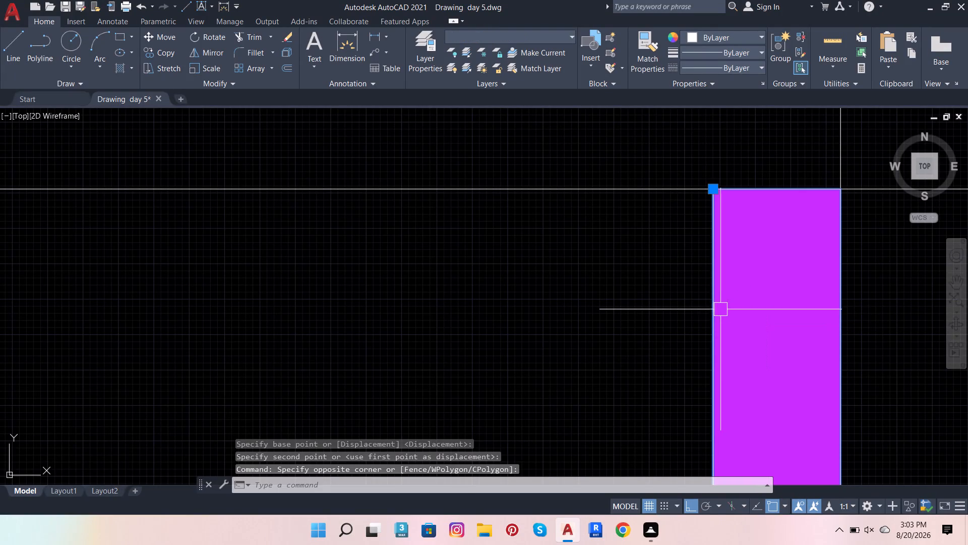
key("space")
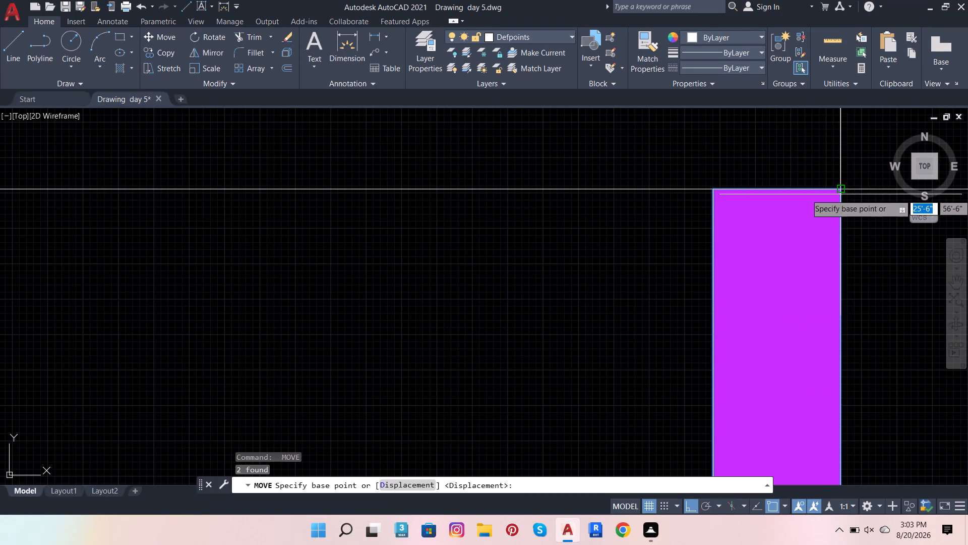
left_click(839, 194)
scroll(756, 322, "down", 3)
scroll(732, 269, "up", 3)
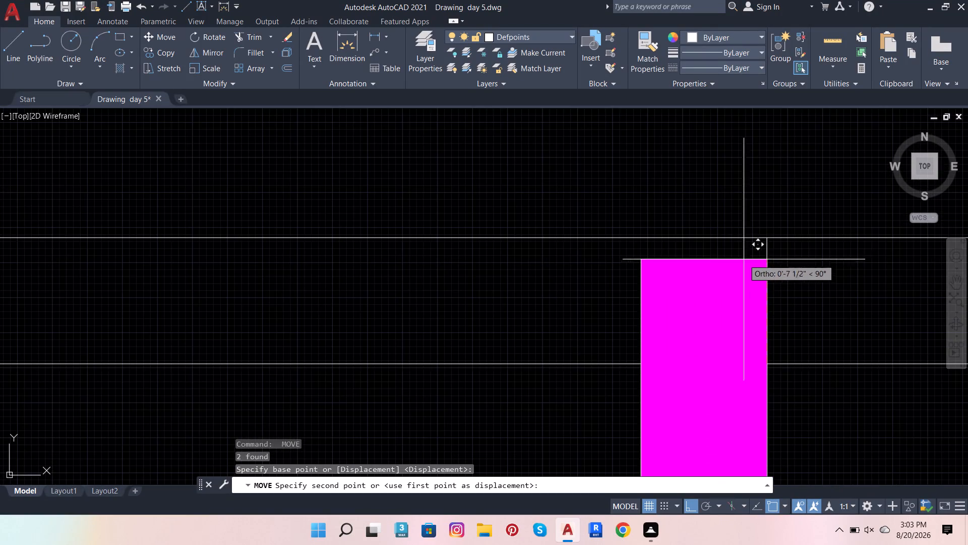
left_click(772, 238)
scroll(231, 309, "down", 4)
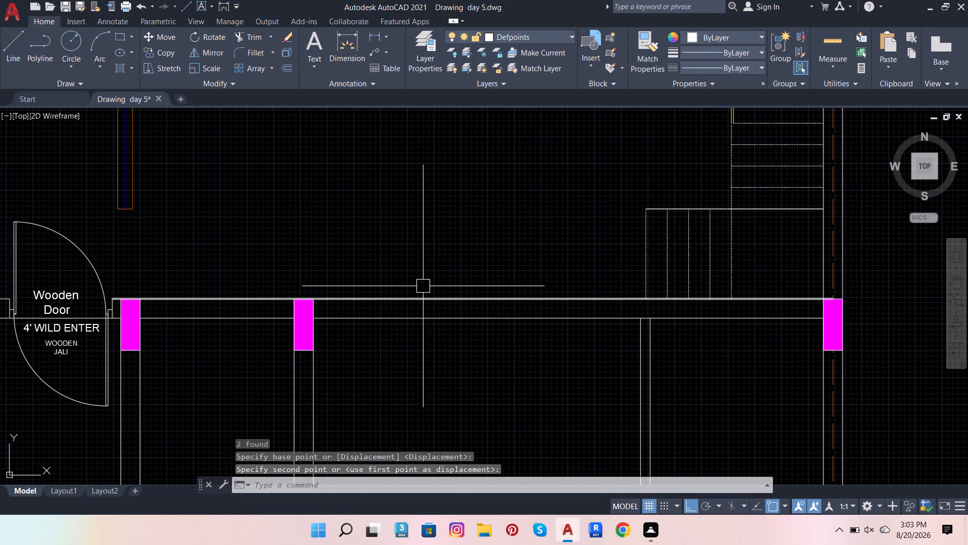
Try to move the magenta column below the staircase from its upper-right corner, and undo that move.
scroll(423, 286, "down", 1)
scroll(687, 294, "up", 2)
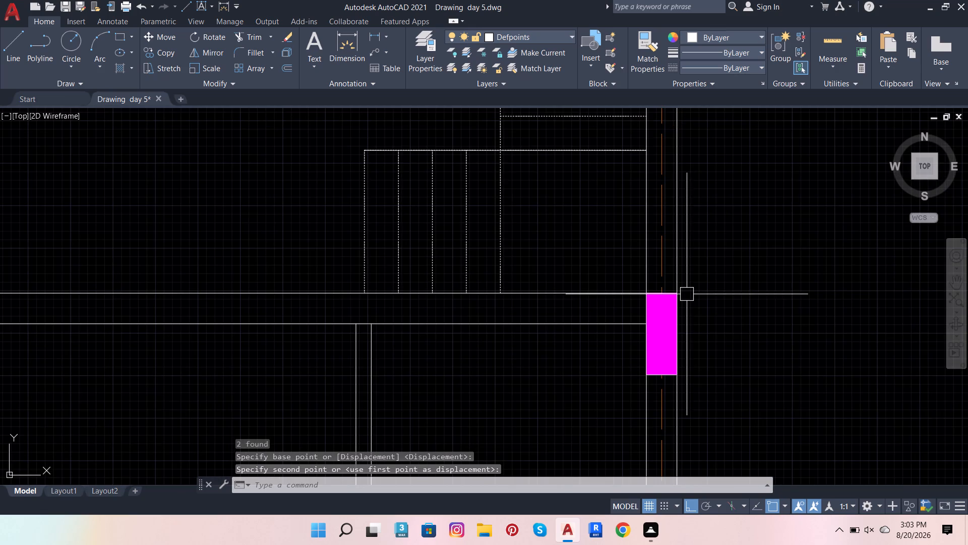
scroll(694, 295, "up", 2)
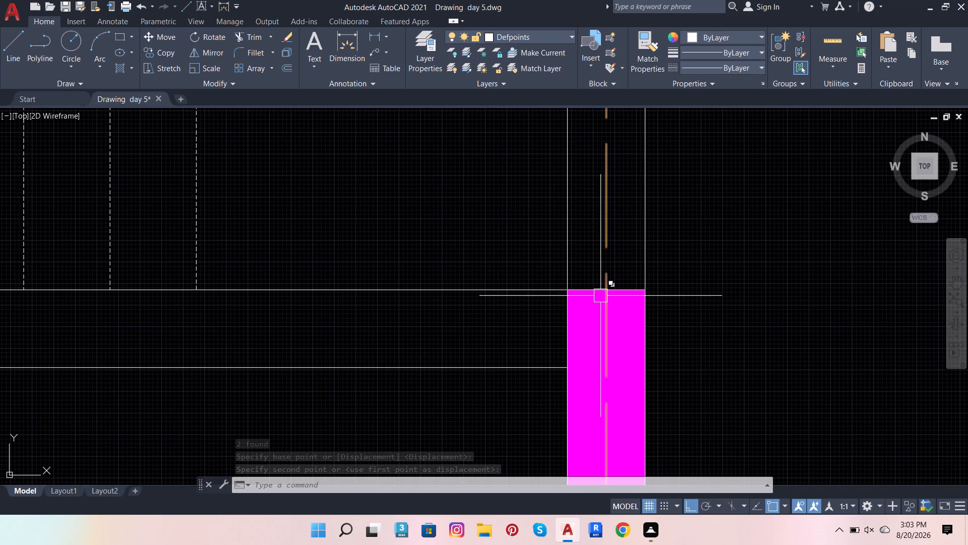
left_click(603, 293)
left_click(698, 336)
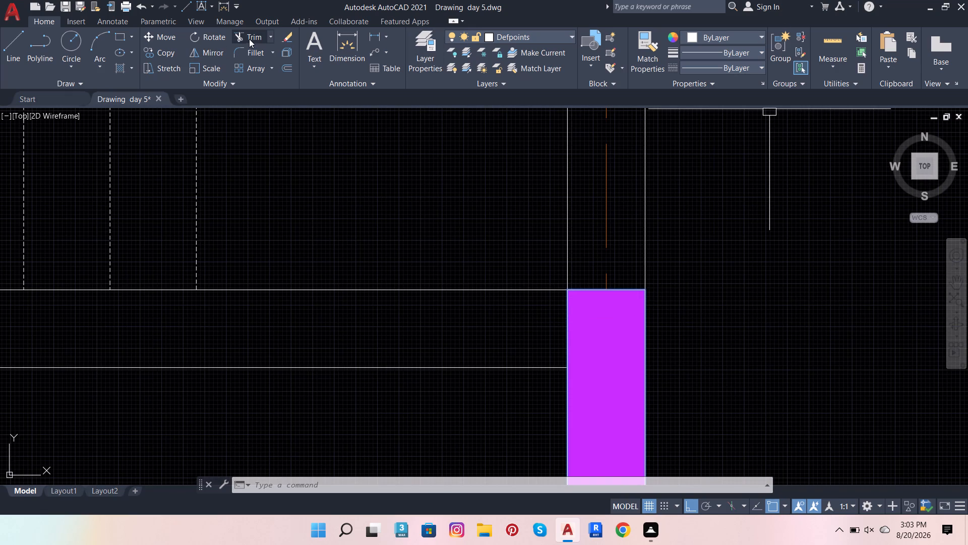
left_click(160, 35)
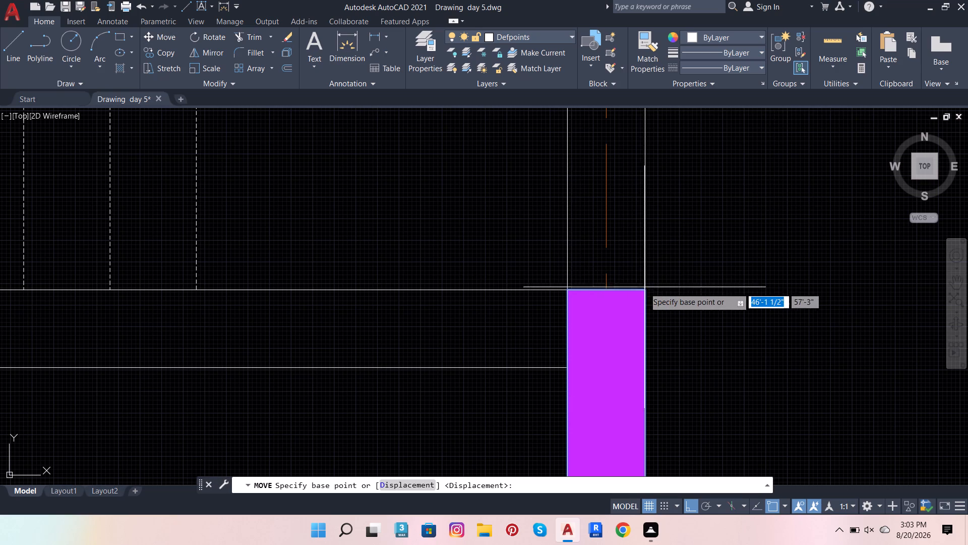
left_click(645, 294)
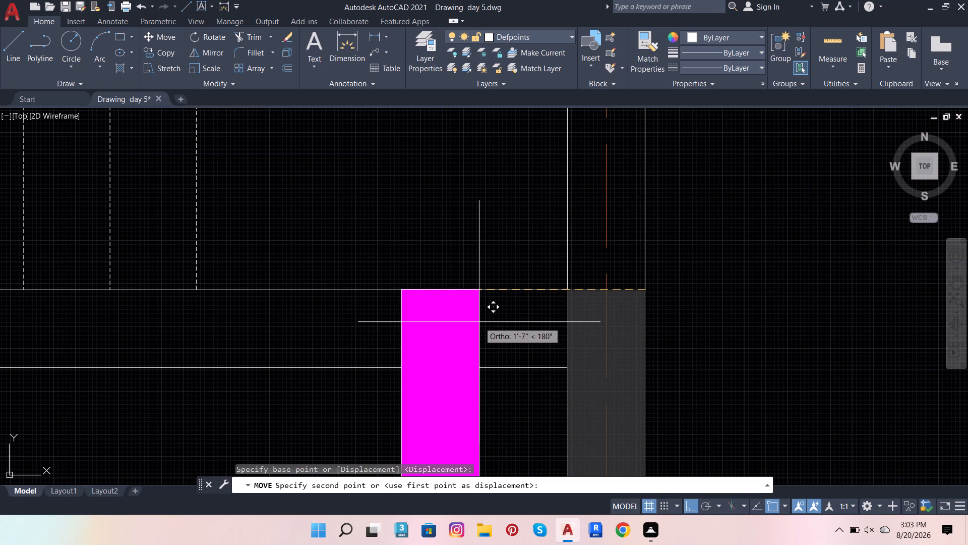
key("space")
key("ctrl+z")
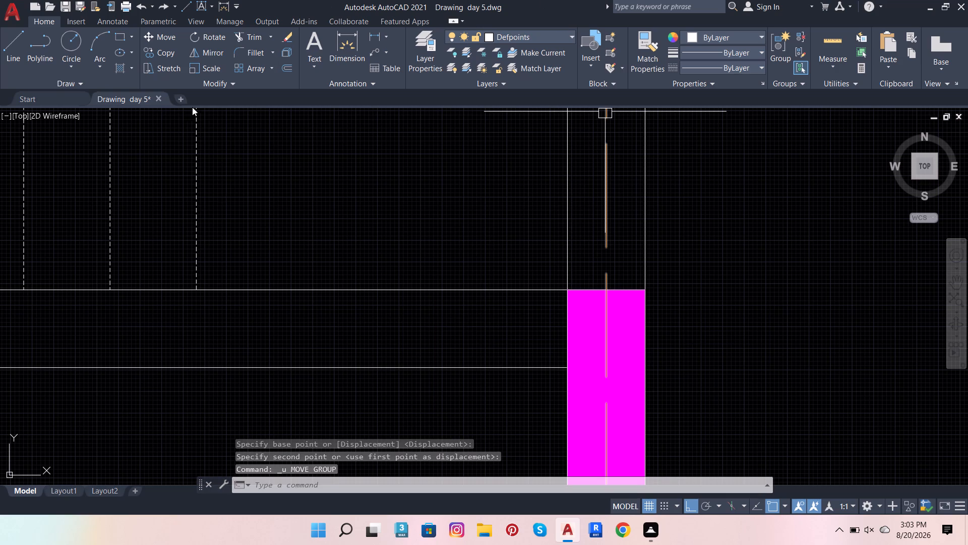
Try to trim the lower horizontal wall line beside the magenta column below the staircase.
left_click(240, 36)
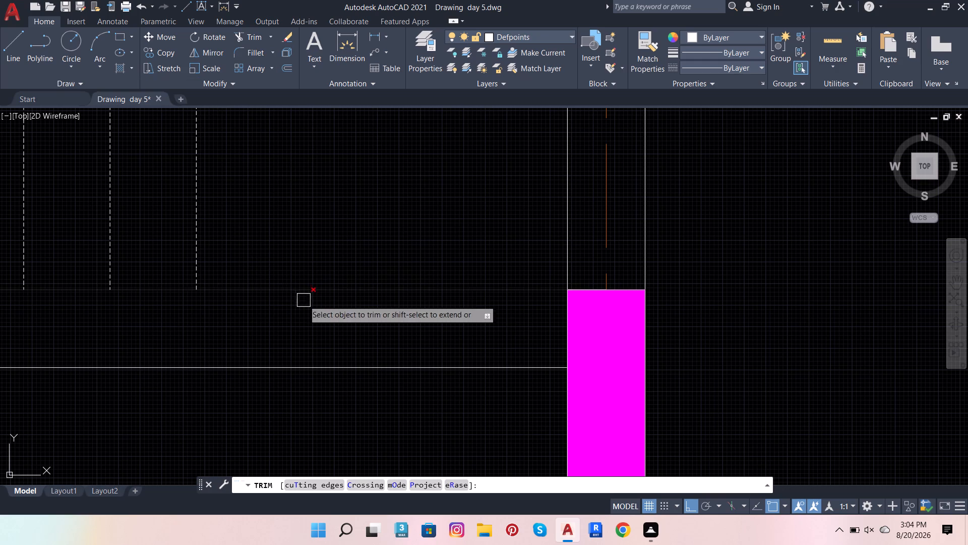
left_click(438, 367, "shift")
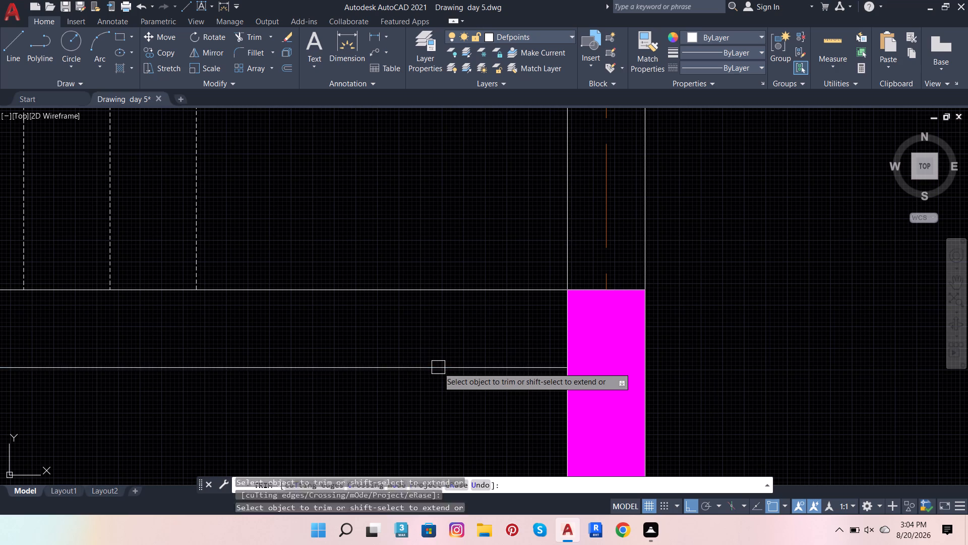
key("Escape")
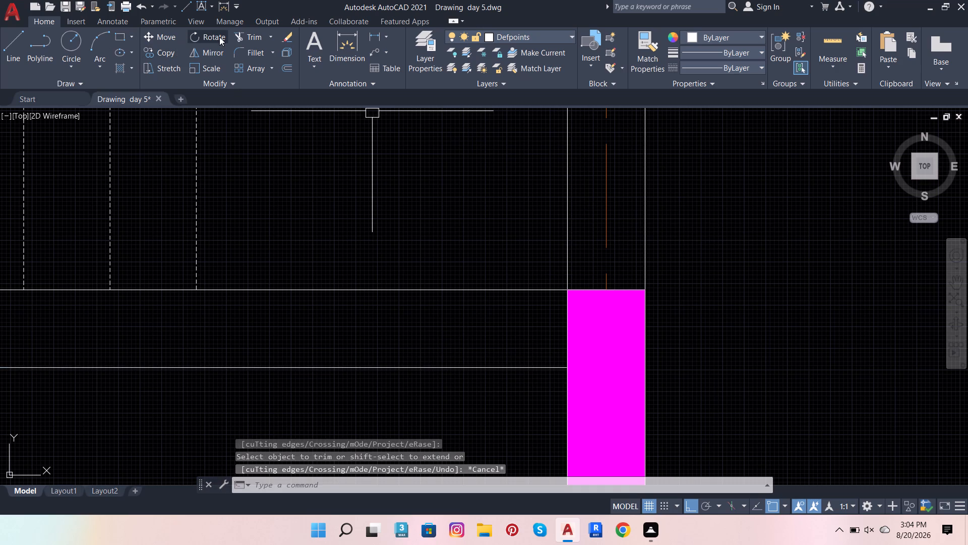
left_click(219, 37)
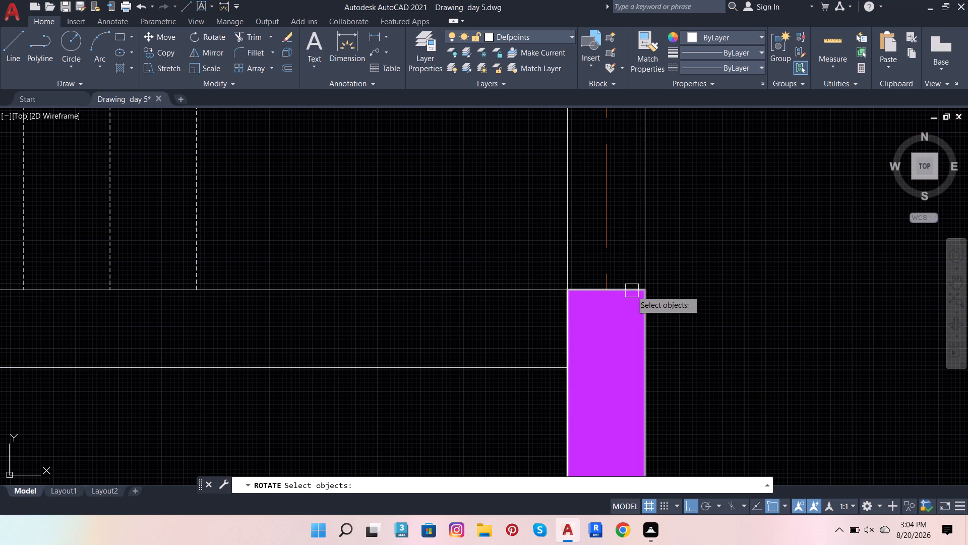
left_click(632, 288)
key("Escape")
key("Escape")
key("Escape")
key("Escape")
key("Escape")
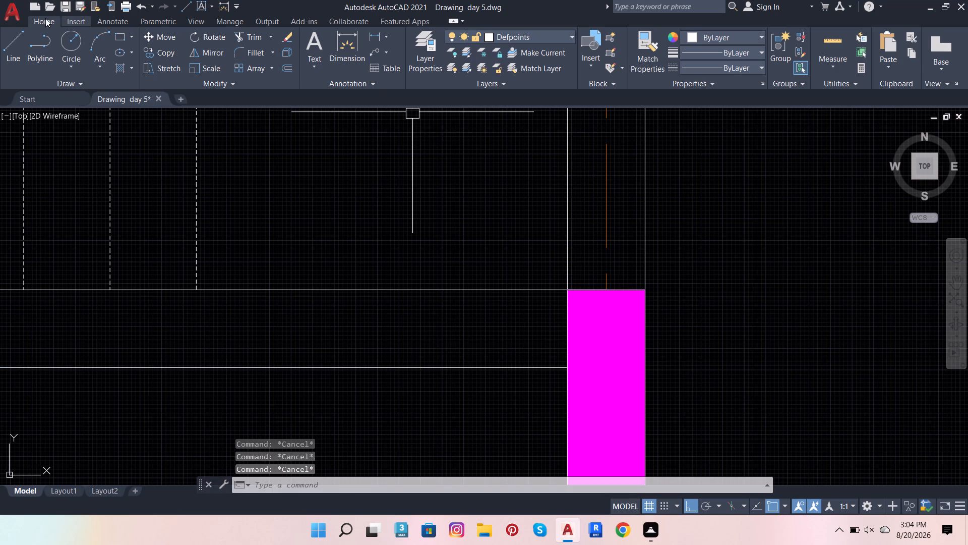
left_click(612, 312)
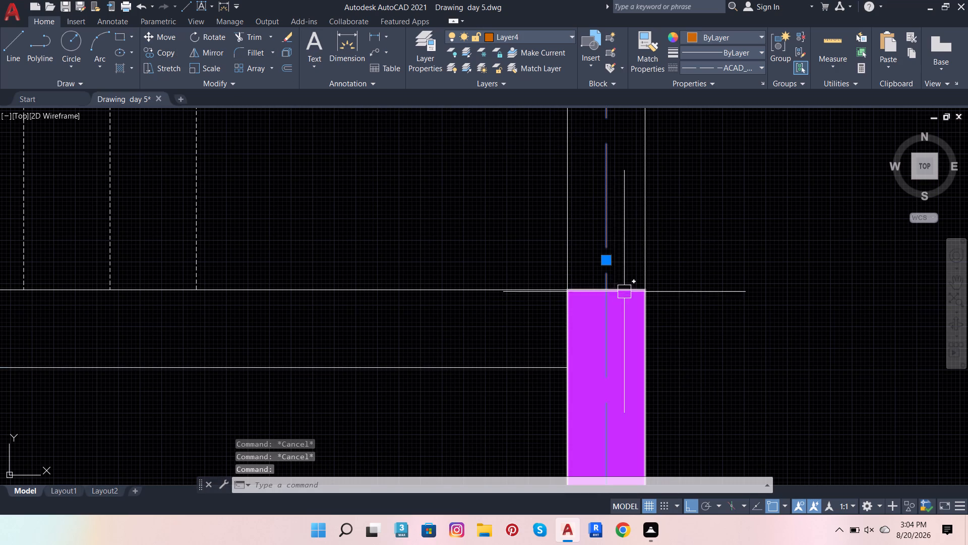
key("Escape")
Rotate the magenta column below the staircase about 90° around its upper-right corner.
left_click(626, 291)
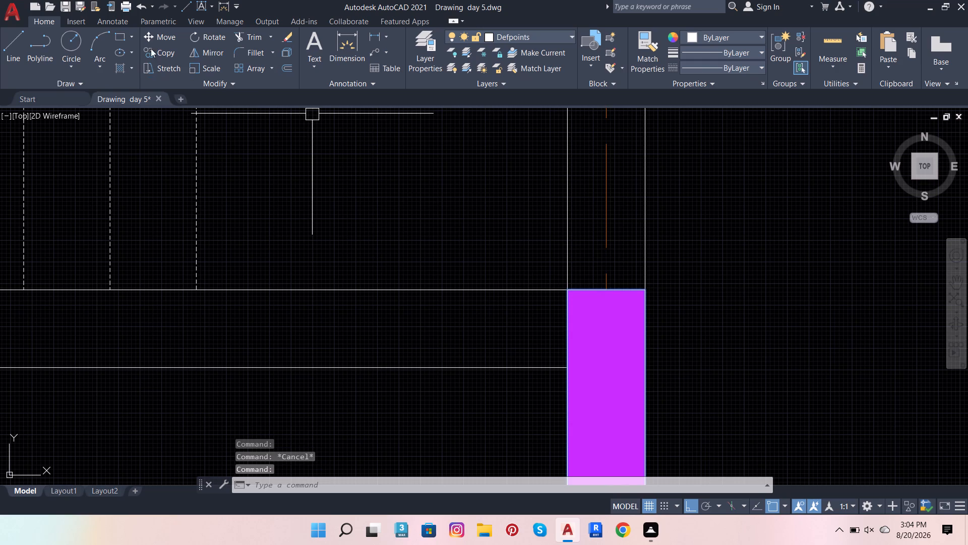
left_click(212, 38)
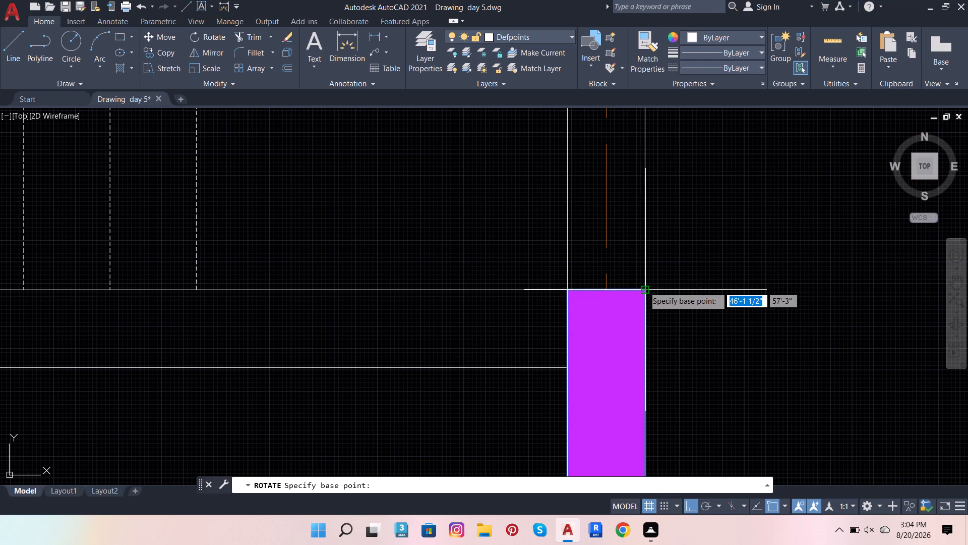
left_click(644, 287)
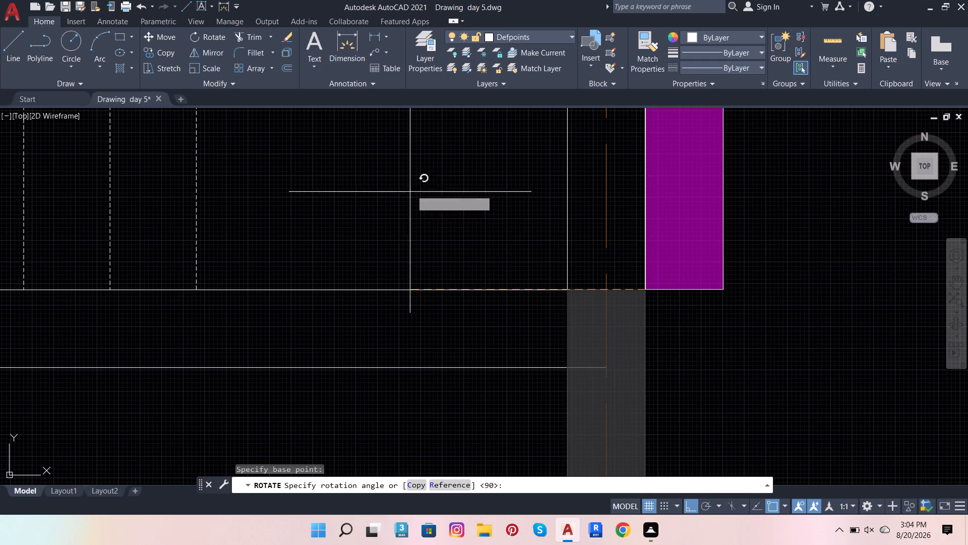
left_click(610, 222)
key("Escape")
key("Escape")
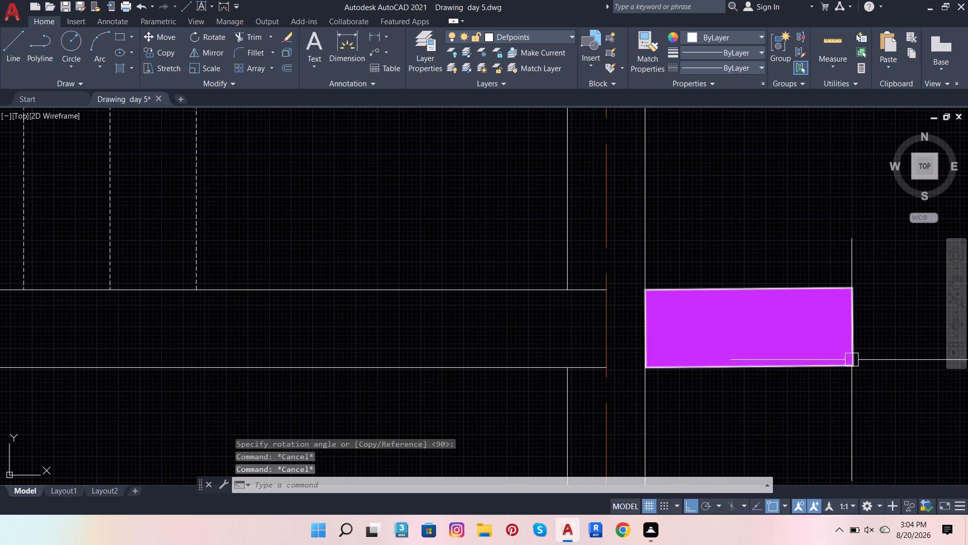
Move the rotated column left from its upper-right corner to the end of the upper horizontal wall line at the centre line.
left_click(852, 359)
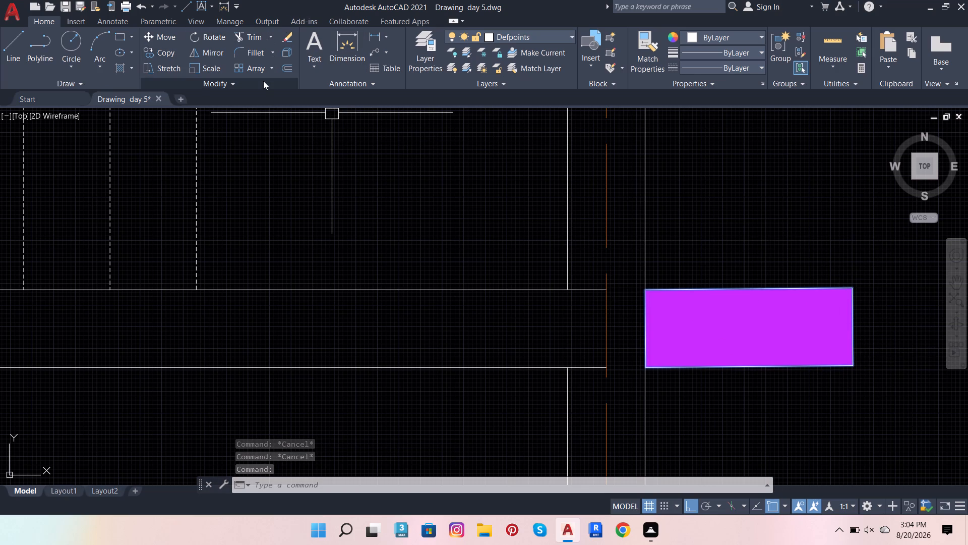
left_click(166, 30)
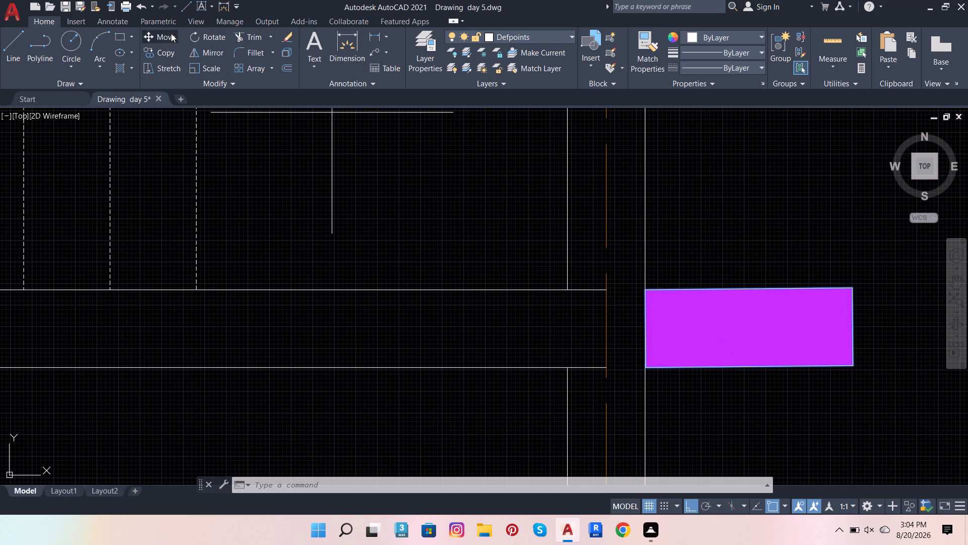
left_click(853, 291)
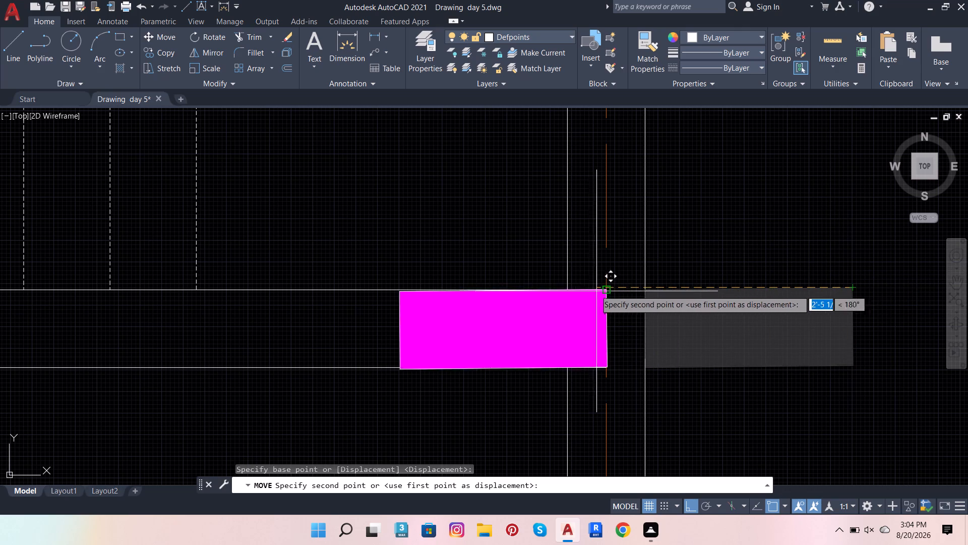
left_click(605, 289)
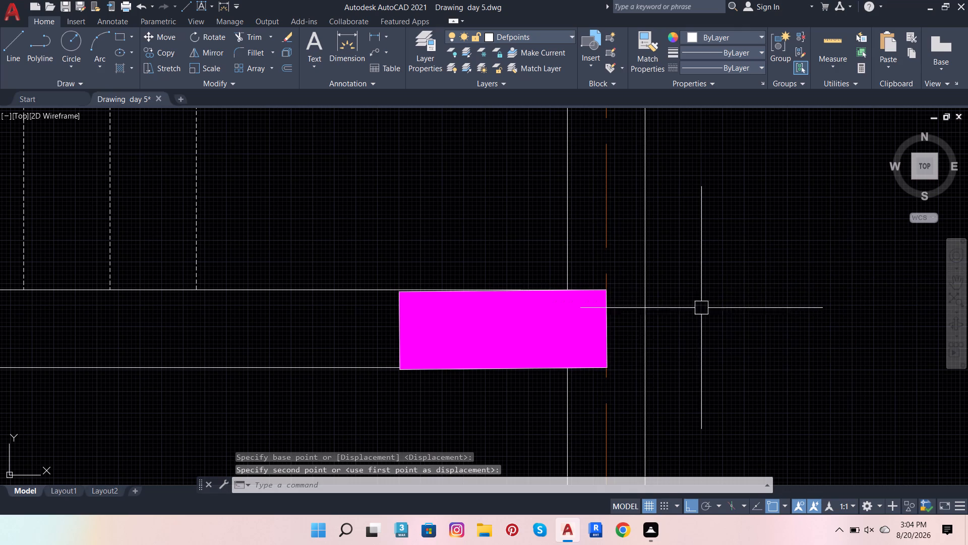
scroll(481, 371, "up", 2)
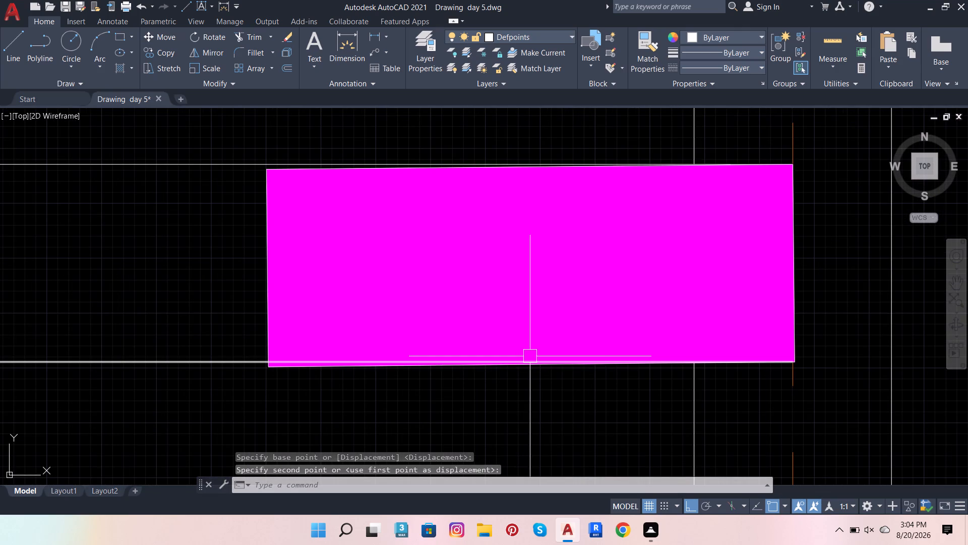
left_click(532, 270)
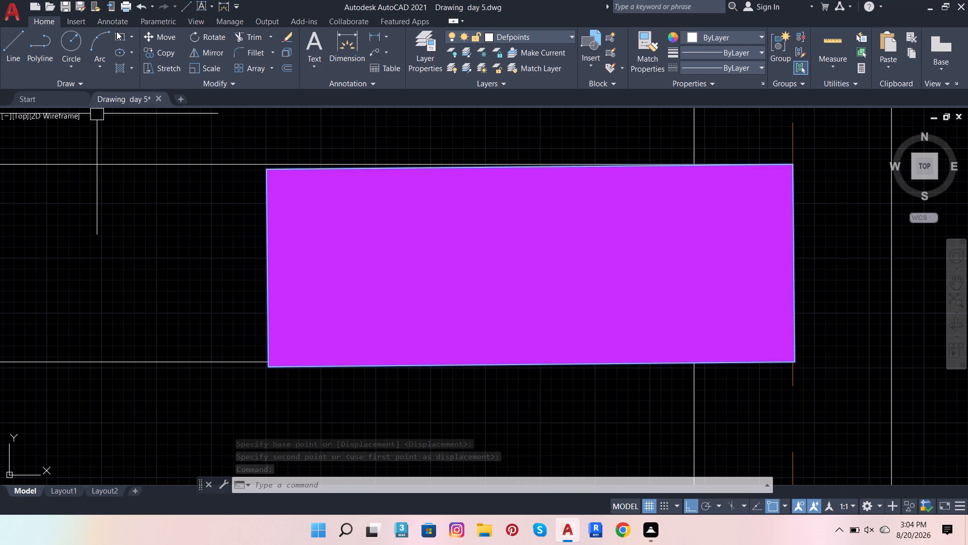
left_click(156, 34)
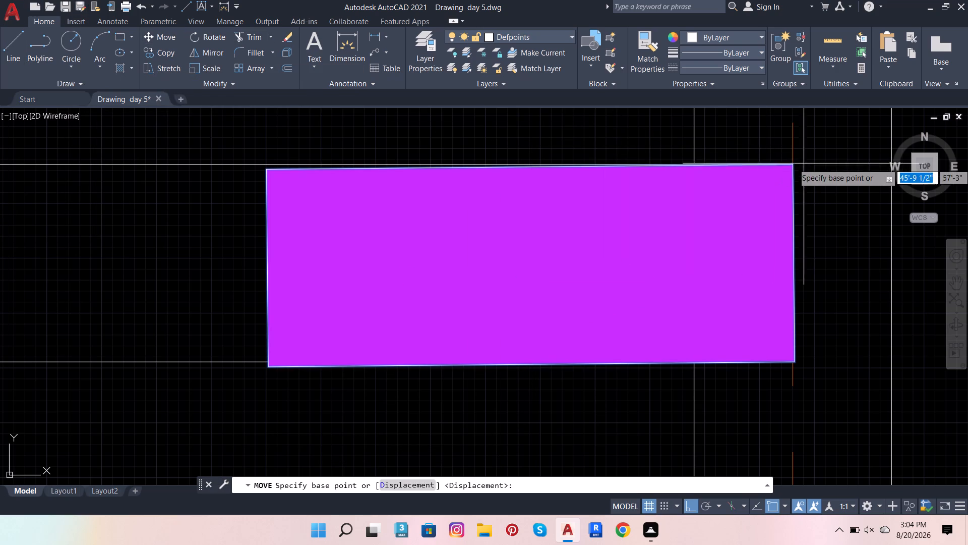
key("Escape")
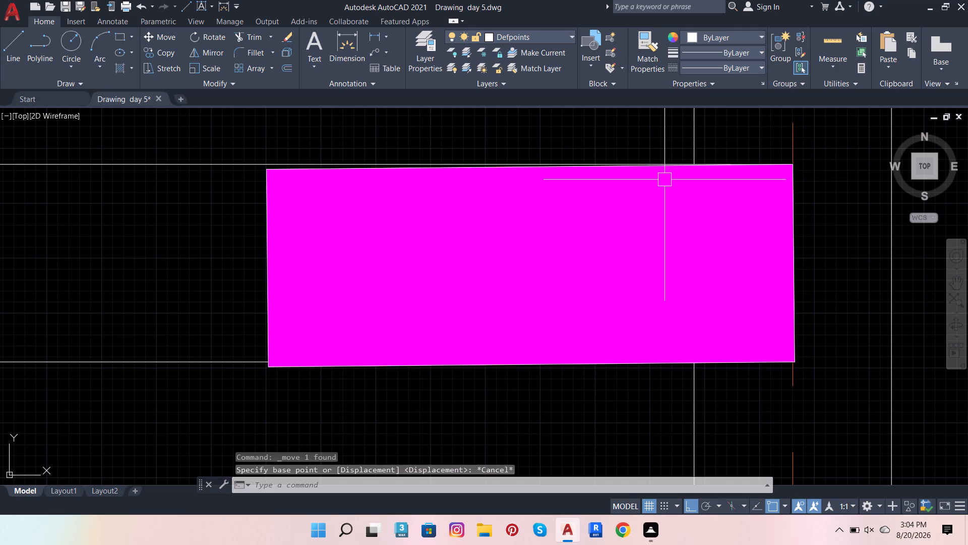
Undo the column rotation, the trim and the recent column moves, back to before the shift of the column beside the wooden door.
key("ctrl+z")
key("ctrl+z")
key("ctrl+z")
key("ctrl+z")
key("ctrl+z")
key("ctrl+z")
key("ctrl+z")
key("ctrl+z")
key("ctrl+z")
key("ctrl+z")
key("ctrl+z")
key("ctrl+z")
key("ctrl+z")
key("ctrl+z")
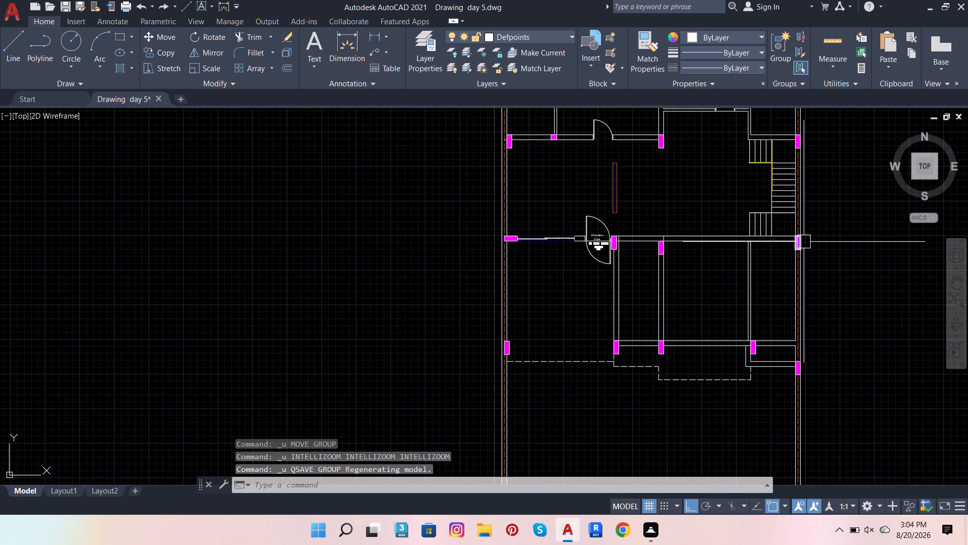
Move the magenta column on the interior wall east of the wooden door up about 9" to the upper horizontal wall line.
scroll(637, 240, "up", 6)
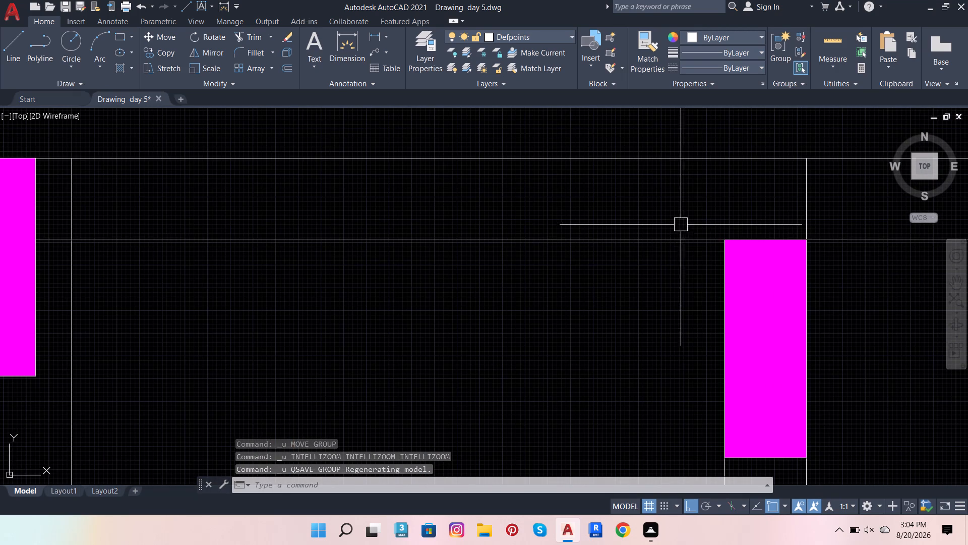
left_click_drag(684, 217, 686, 226)
left_click(848, 469)
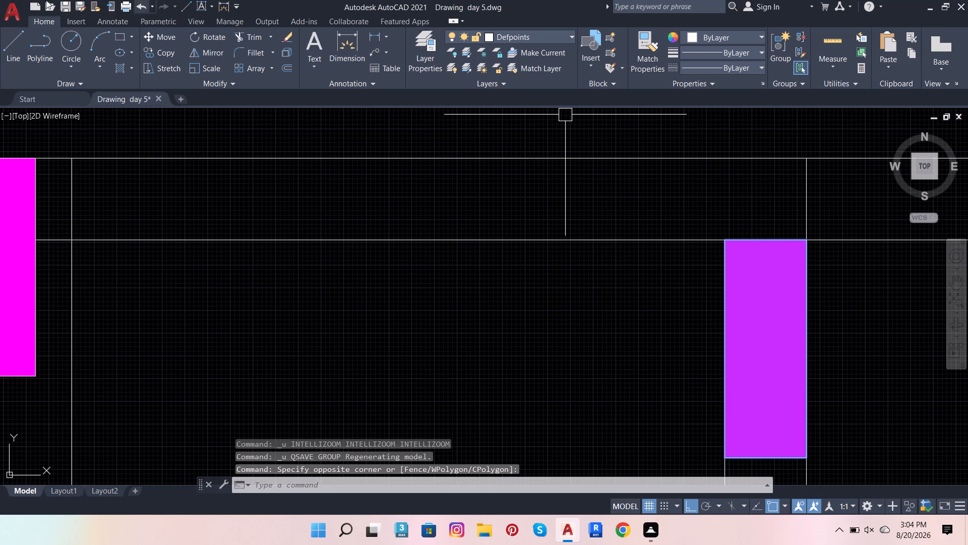
left_click(160, 44)
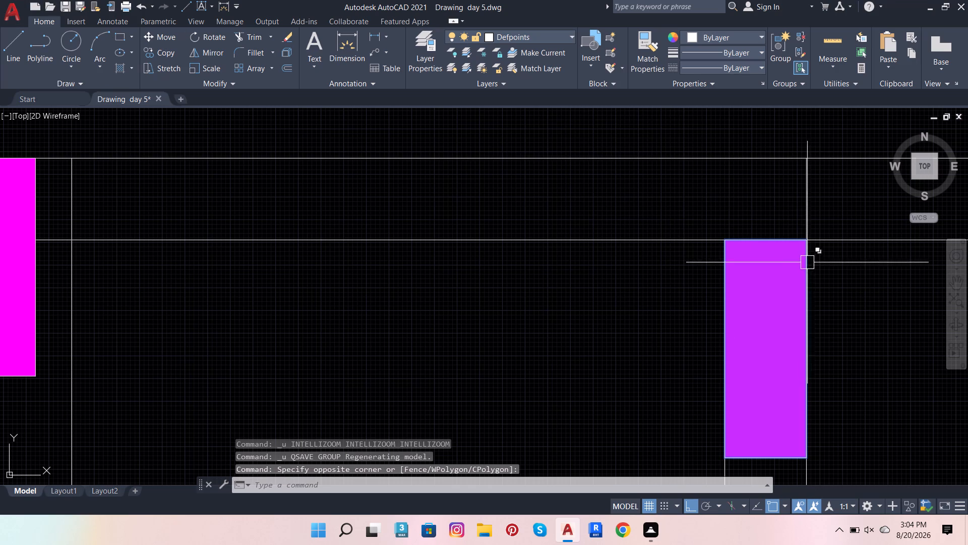
left_click(151, 32)
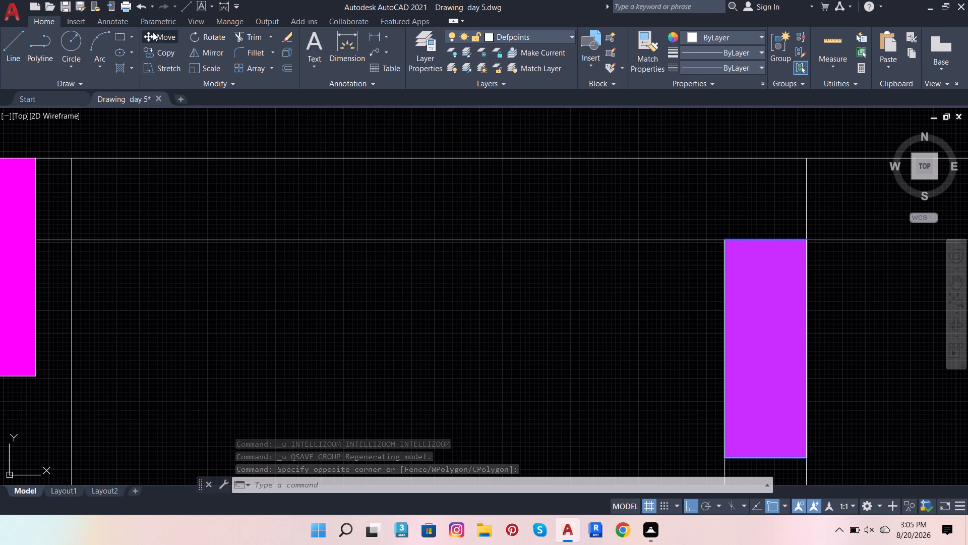
left_click(811, 240)
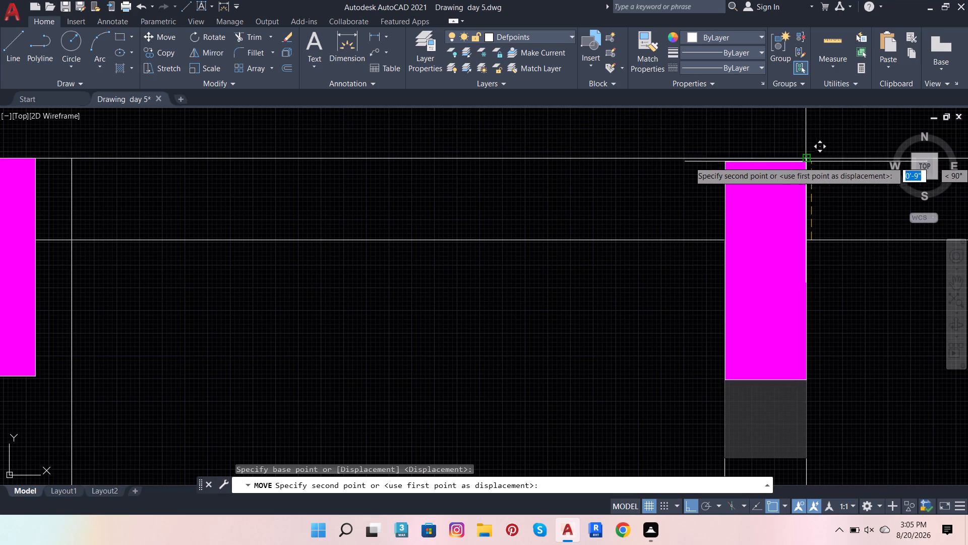
scroll(808, 161, "up", 5)
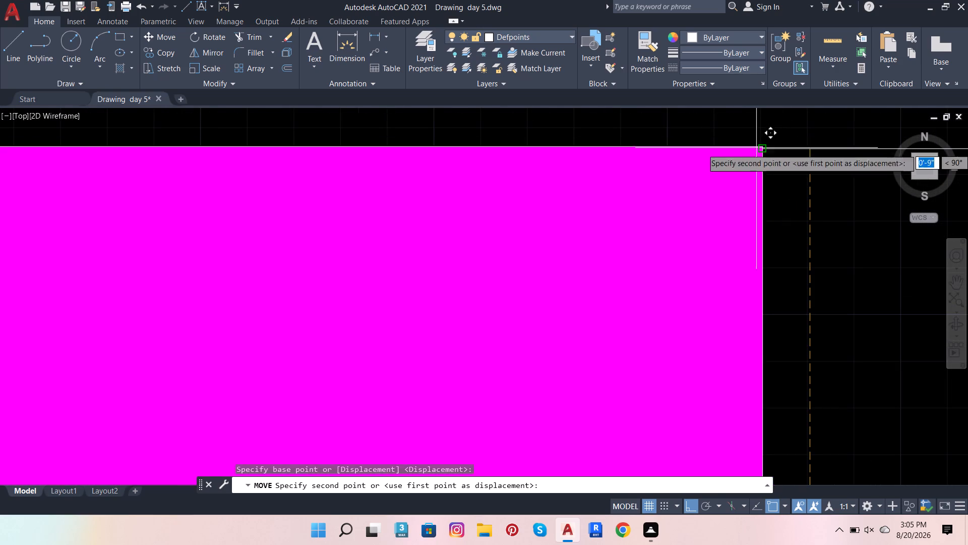
left_click(763, 150)
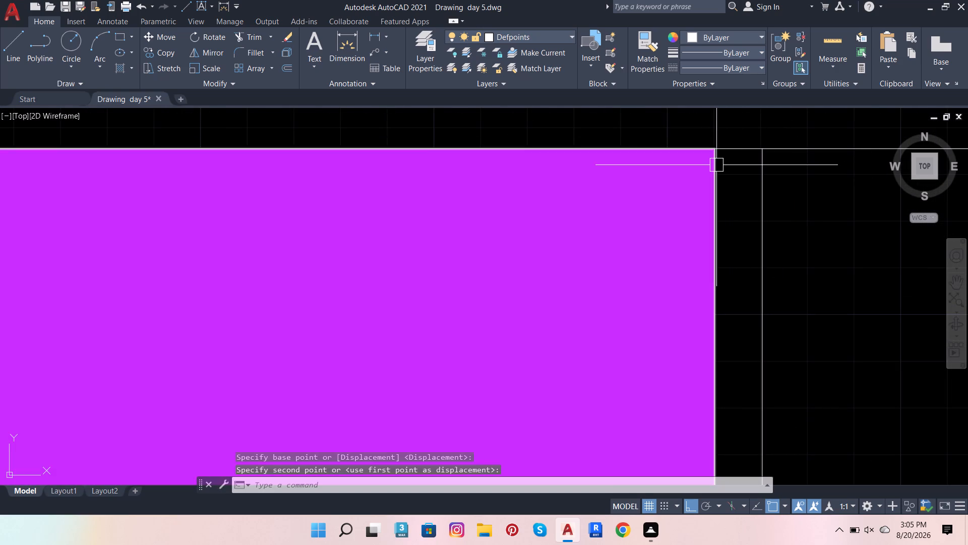
Shift that column right about 1/2" so its upper-right corner meets the wall line intersection.
left_click(716, 166)
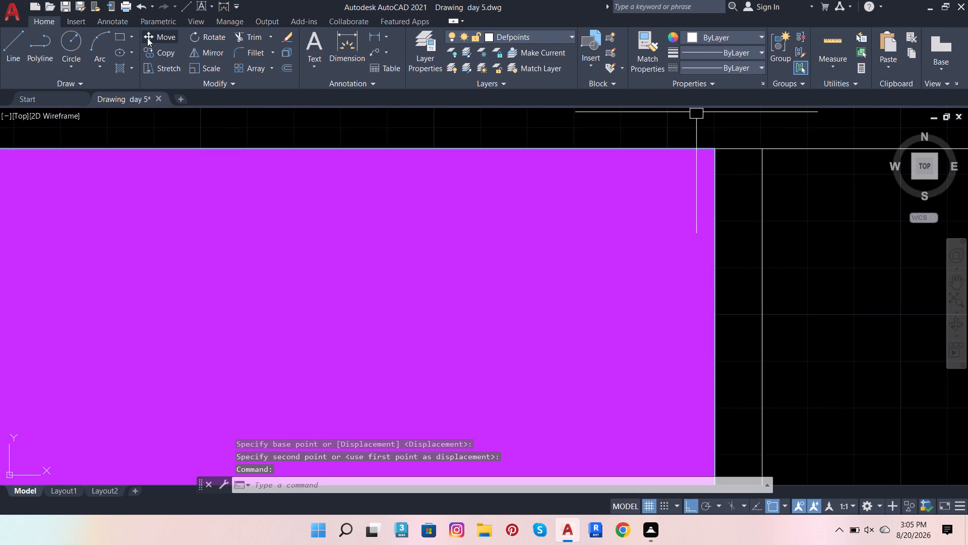
left_click_drag(147, 38, 152, 41)
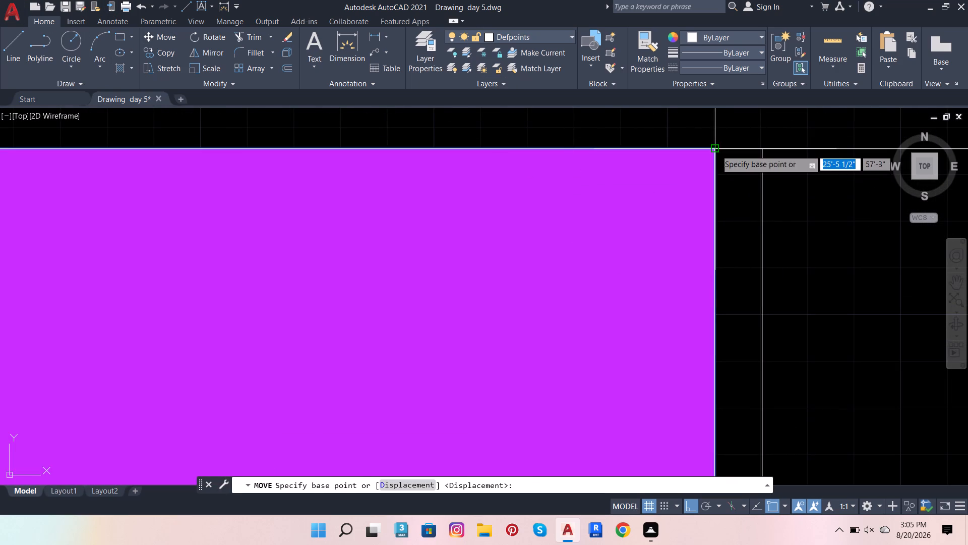
left_click(716, 150)
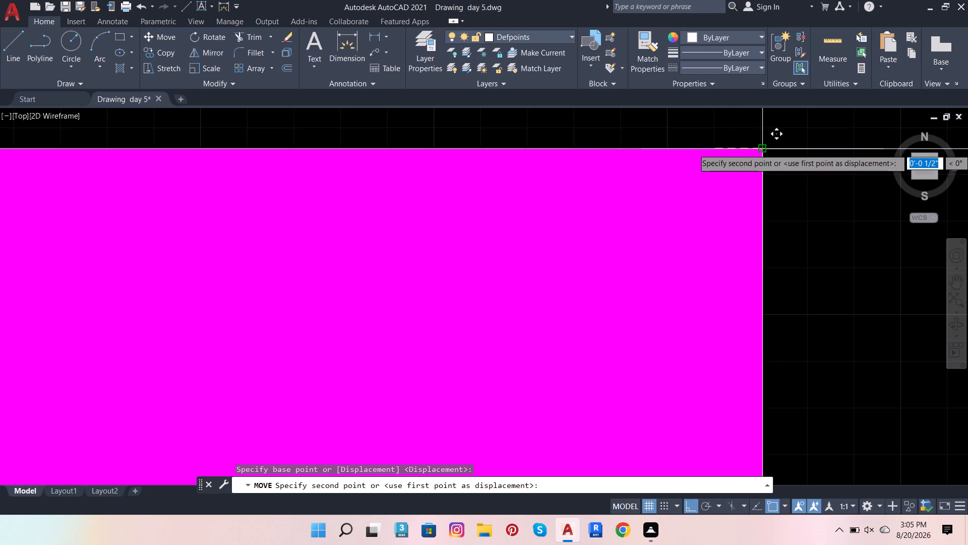
left_click(760, 149)
Rotate the magenta column below the staircase 90° counterclockwise around its lower-left corner.
scroll(608, 158, "down", 6)
scroll(614, 260, "up", 3)
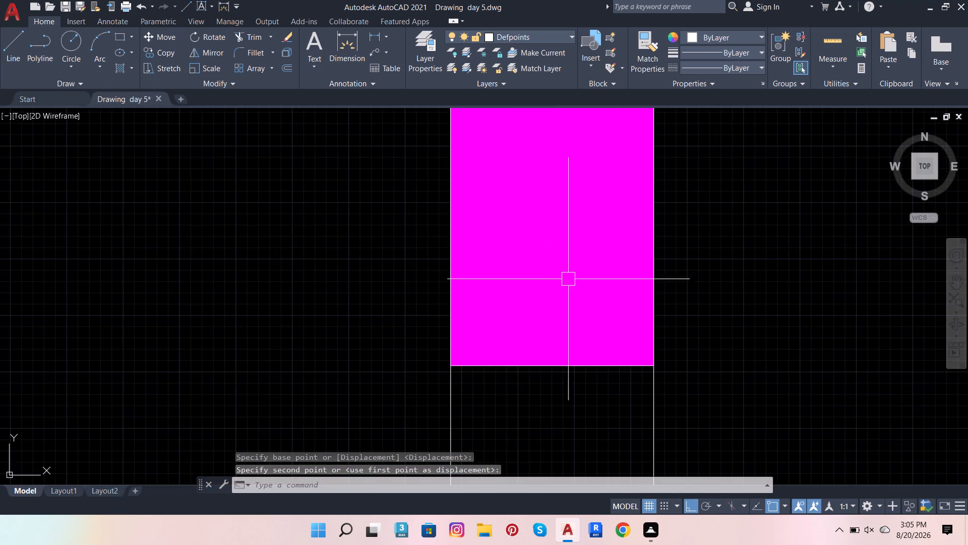
scroll(435, 345, "up", 2)
scroll(384, 277, "down", 4)
scroll(271, 268, "down", 3)
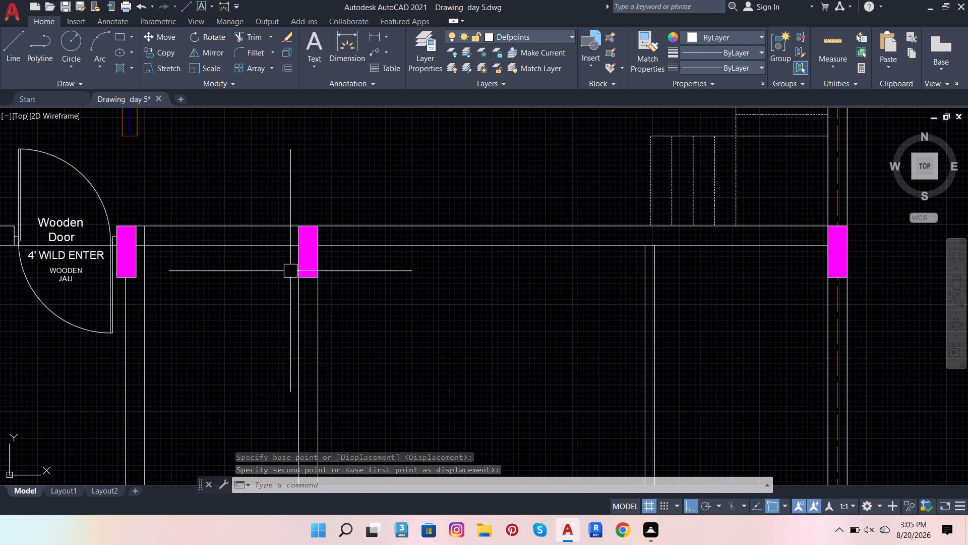
scroll(494, 307, "down", 3)
scroll(436, 306, "up", 3)
scroll(755, 284, "down", 2)
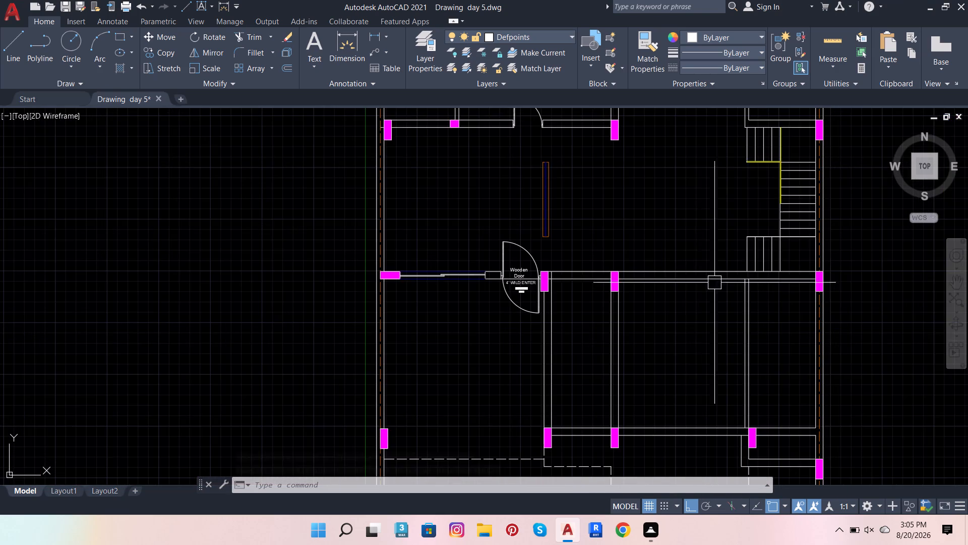
scroll(832, 293, "up", 3)
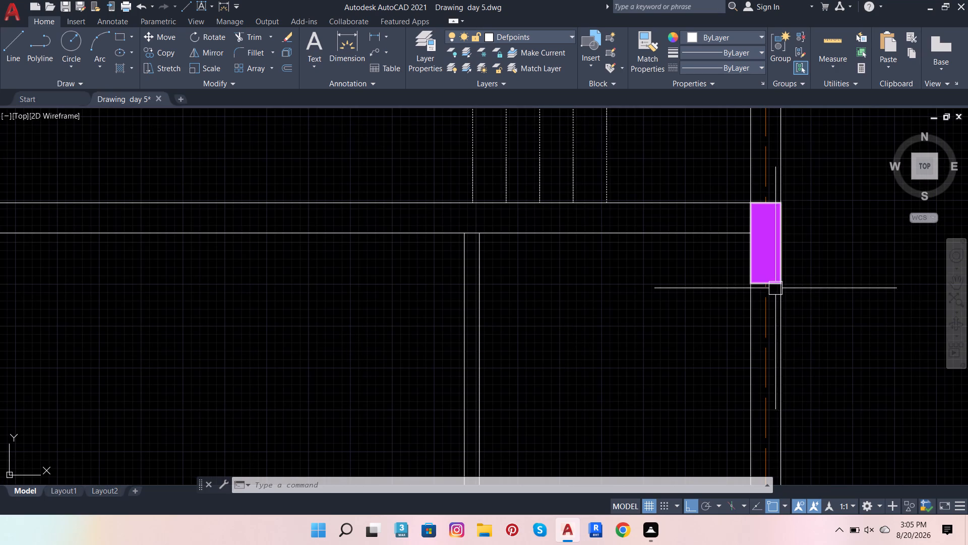
left_click(774, 286)
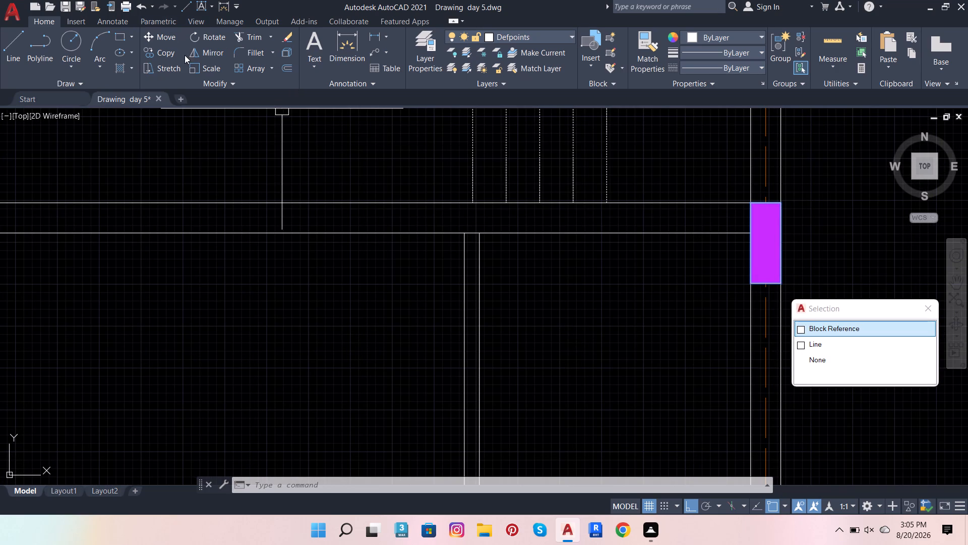
left_click(208, 37)
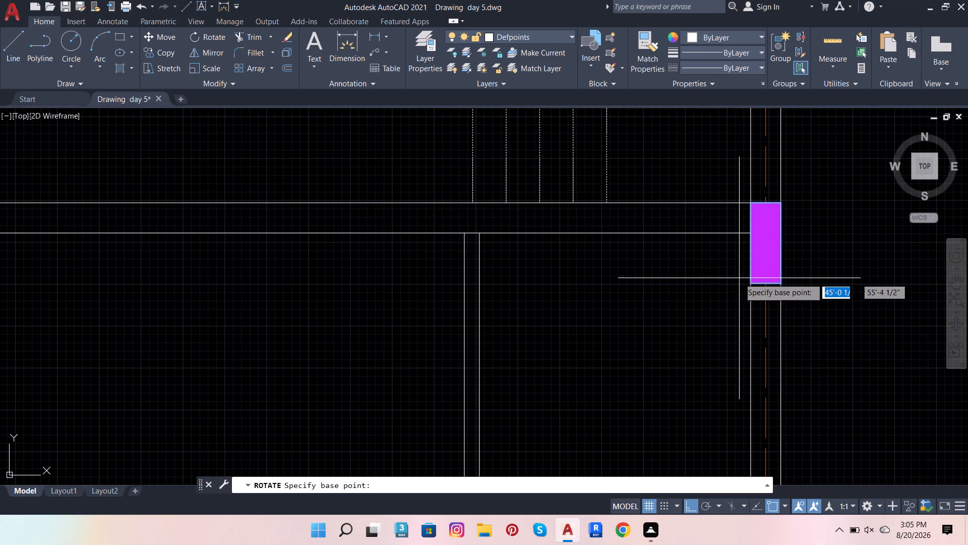
left_click(748, 285)
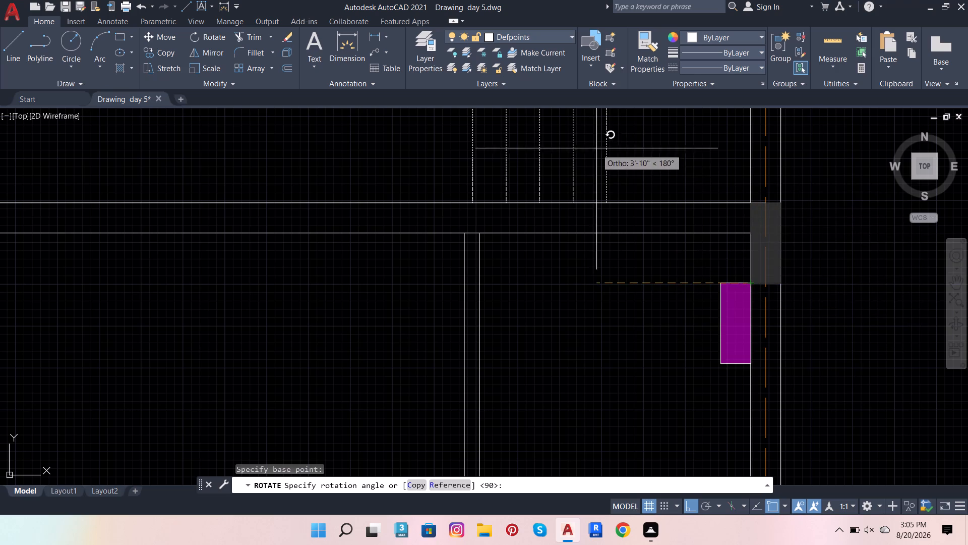
scroll(756, 193, "up", 2)
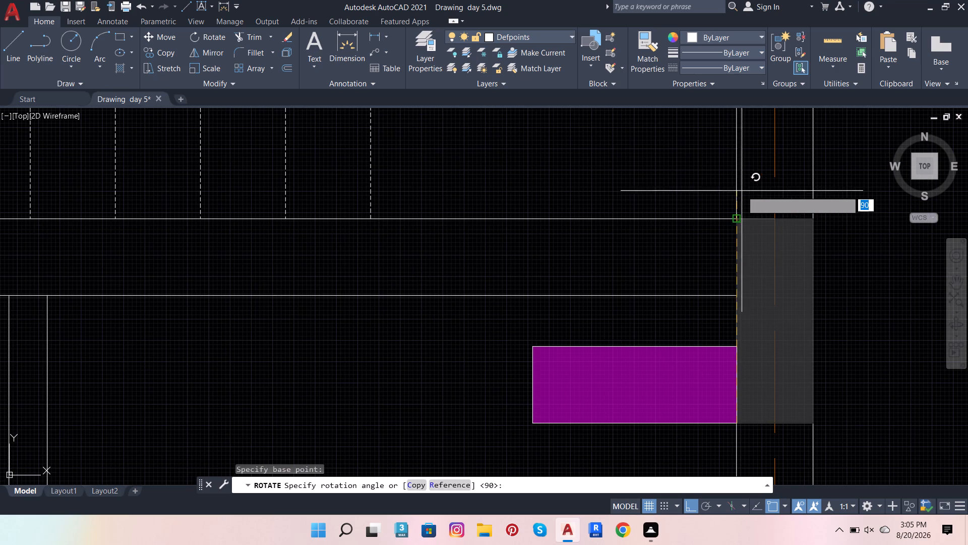
left_click(737, 192)
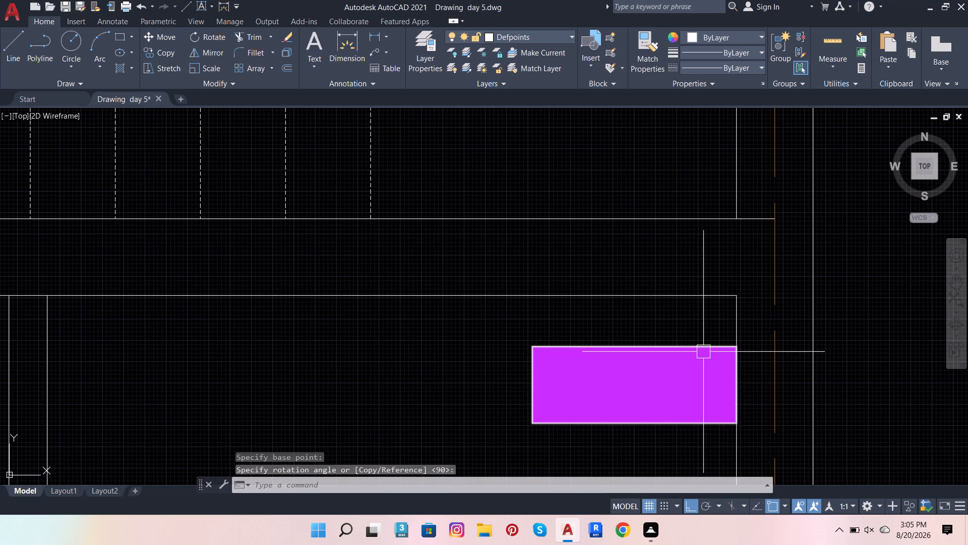
Move the rotated column from its upper-right corner to the end of the upper horizontal wall line at the centre line.
left_click(703, 352)
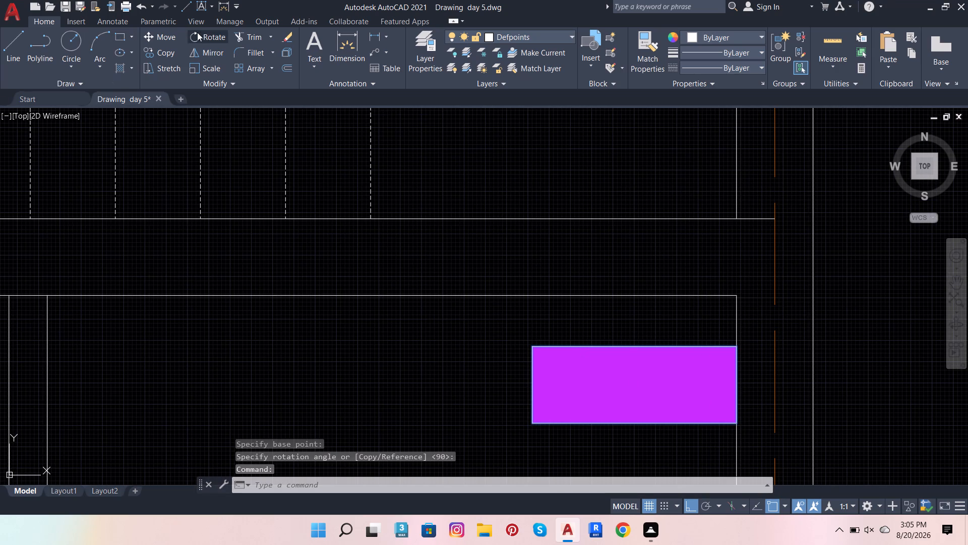
left_click_drag(153, 33, 157, 35)
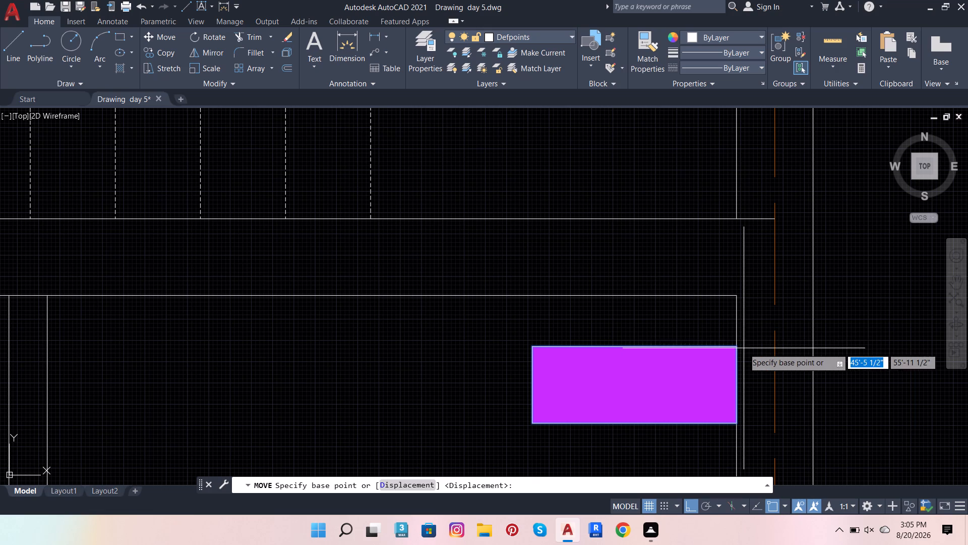
left_click(739, 346)
scroll(769, 221, "up", 1)
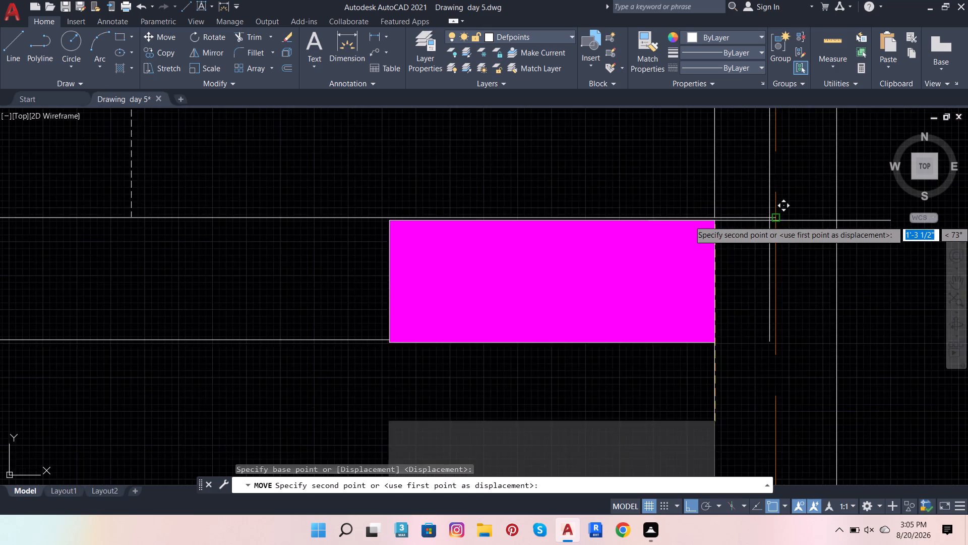
scroll(769, 221, "up", 1)
left_click(776, 218)
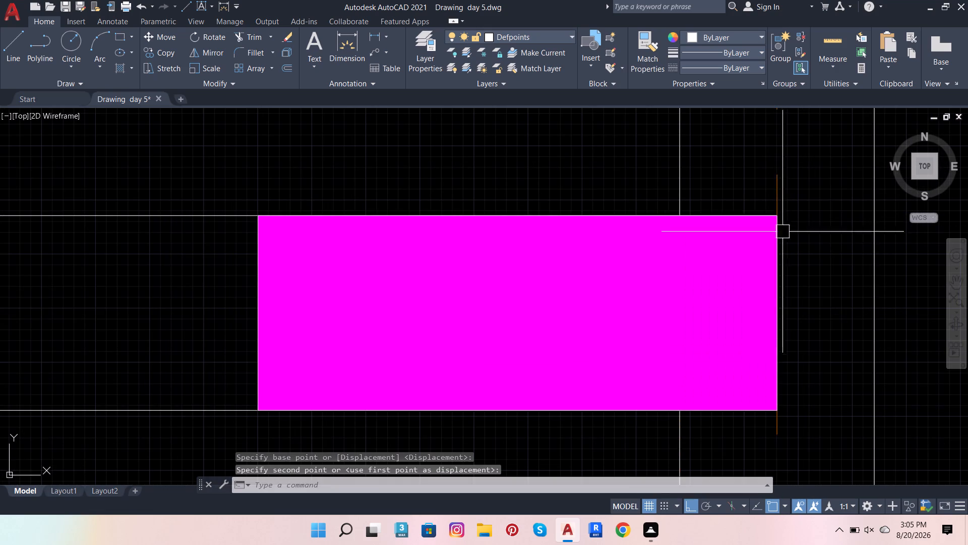
Rotate the magenta column on the outer wall above the staircase 90° clockwise around its upper-left corner.
scroll(776, 251, "down", 1)
scroll(454, 359, "up", 6)
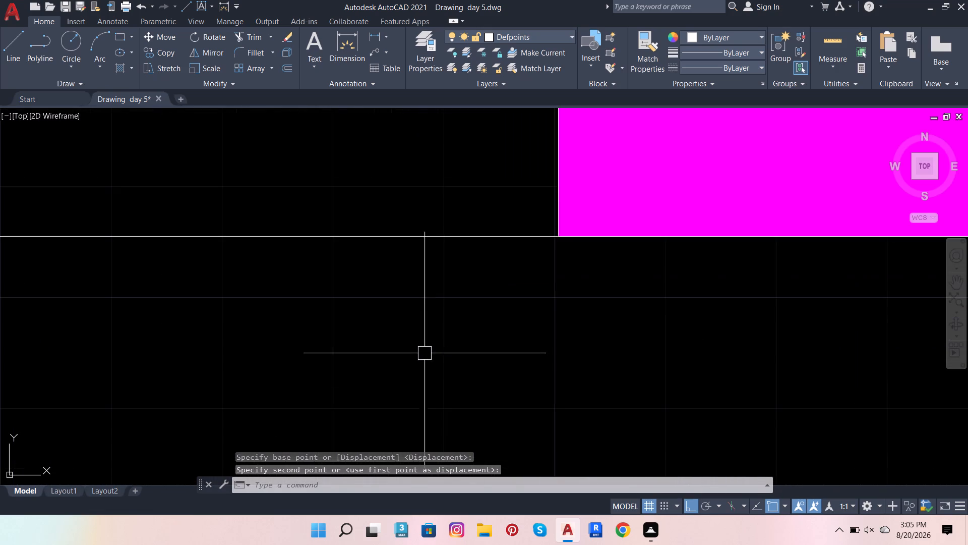
scroll(555, 196, "up", 3)
scroll(524, 242, "down", 9)
scroll(449, 239, "down", 2)
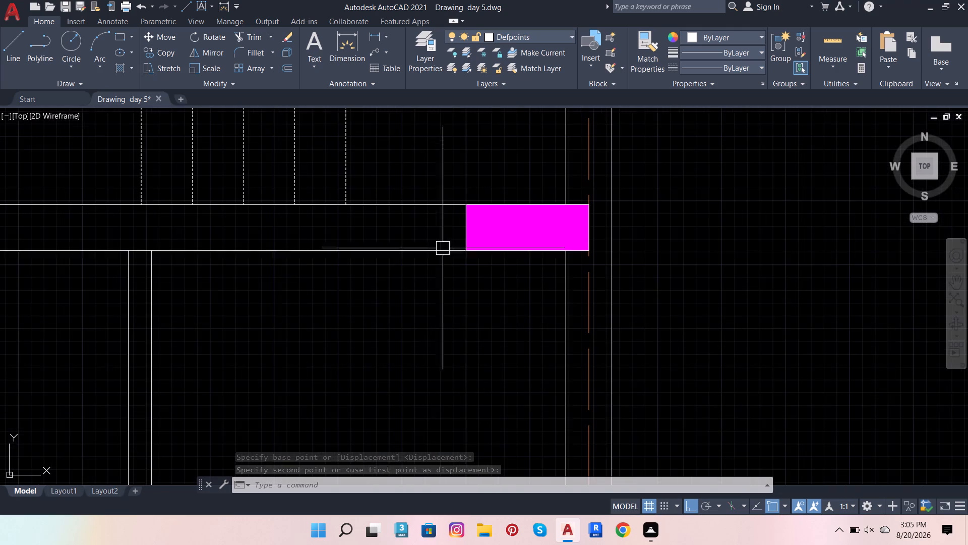
scroll(440, 246, "down", 4)
scroll(523, 153, "down", 3)
scroll(495, 135, "up", 4)
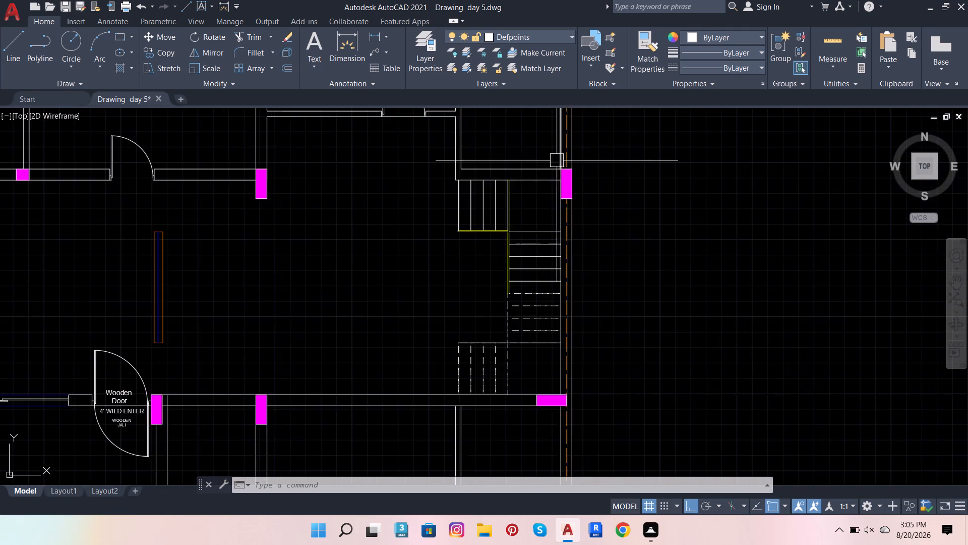
scroll(558, 161, "up", 4)
left_click_drag(528, 186, 537, 192)
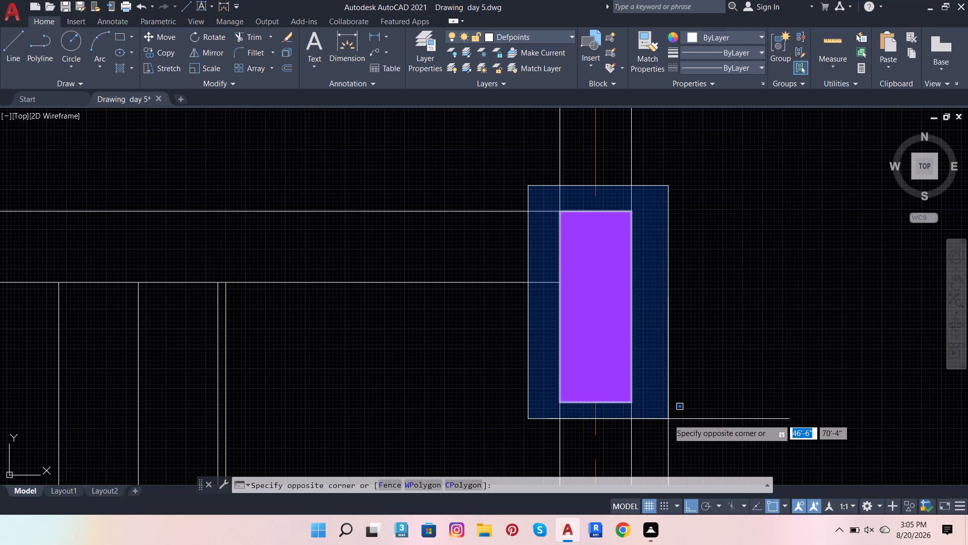
left_click(668, 419)
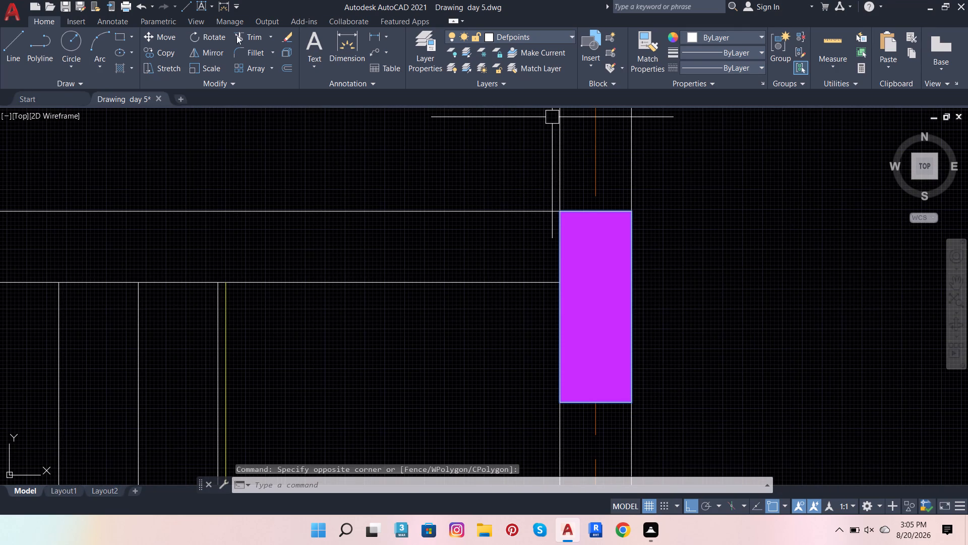
left_click(215, 40)
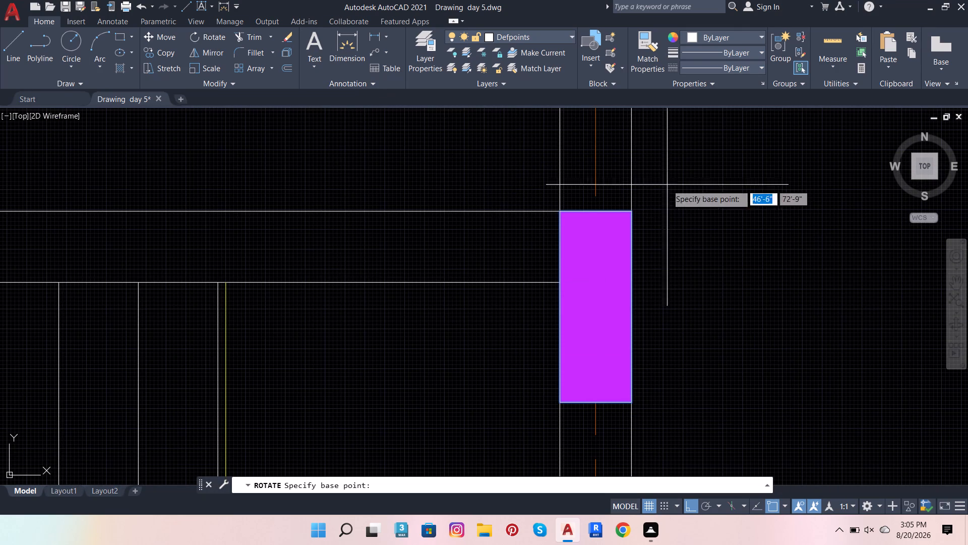
left_click(561, 210)
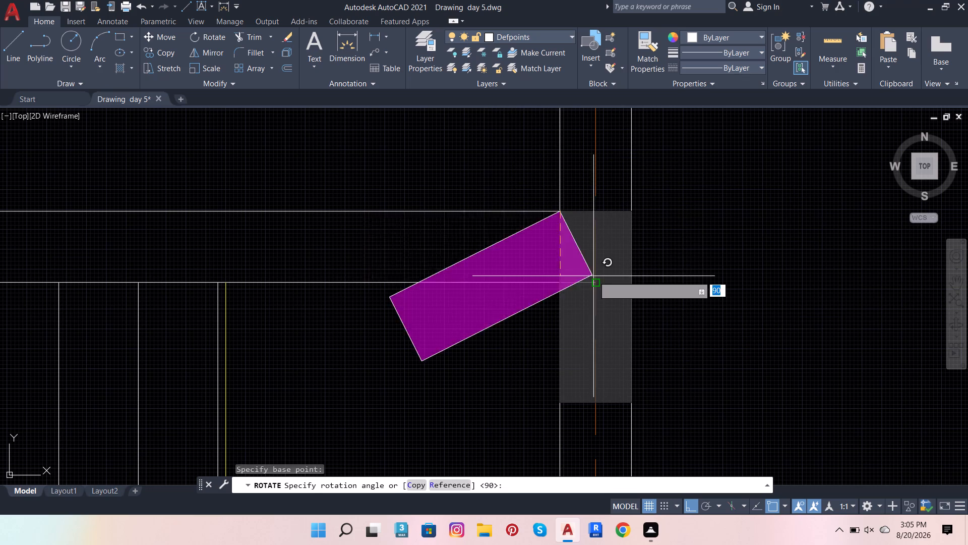
left_click(521, 316)
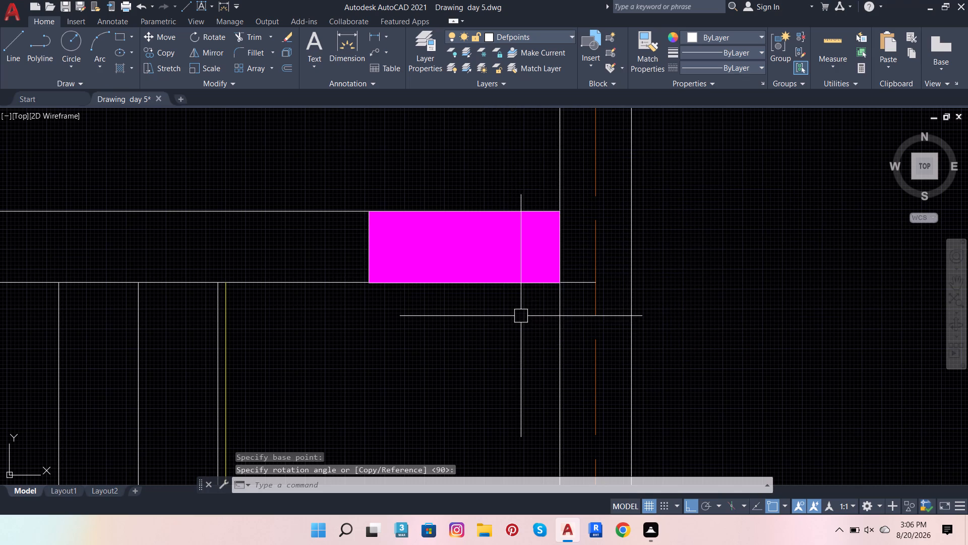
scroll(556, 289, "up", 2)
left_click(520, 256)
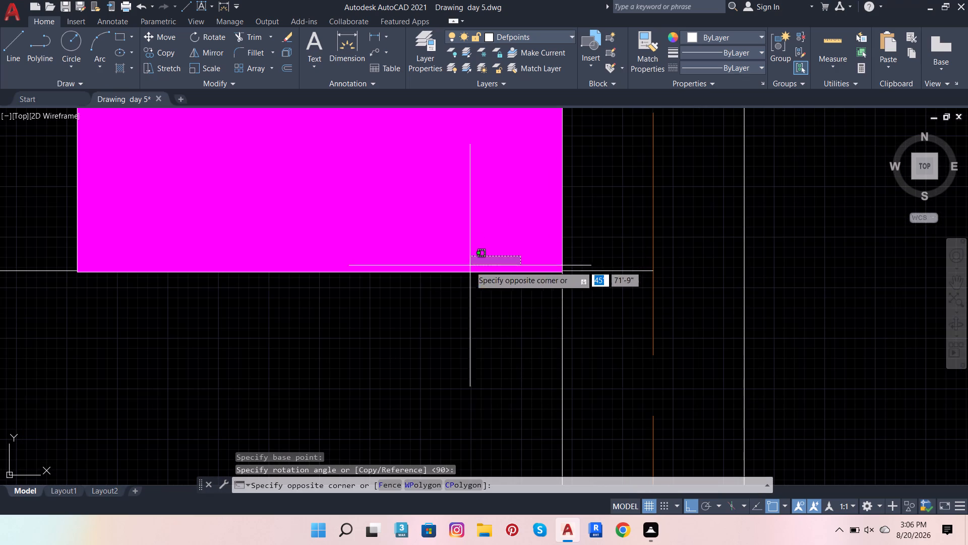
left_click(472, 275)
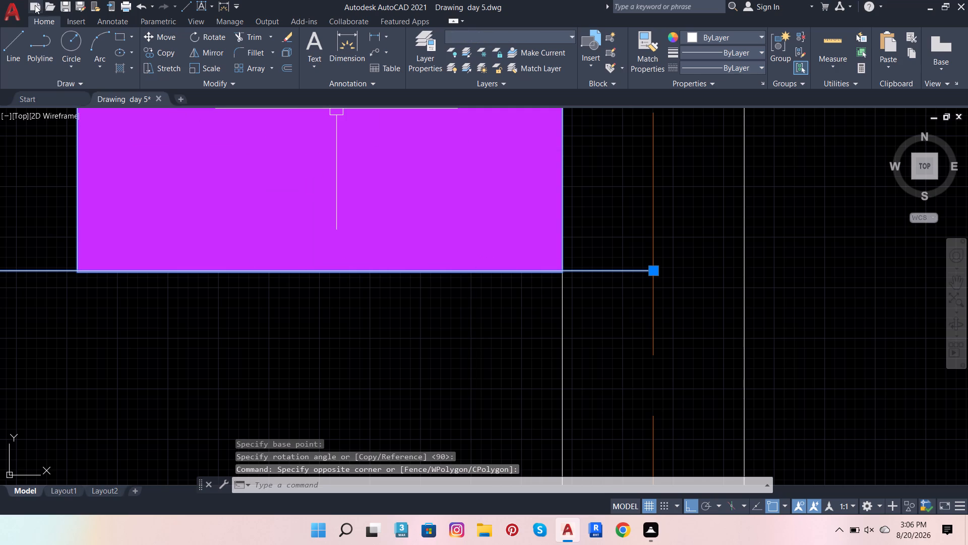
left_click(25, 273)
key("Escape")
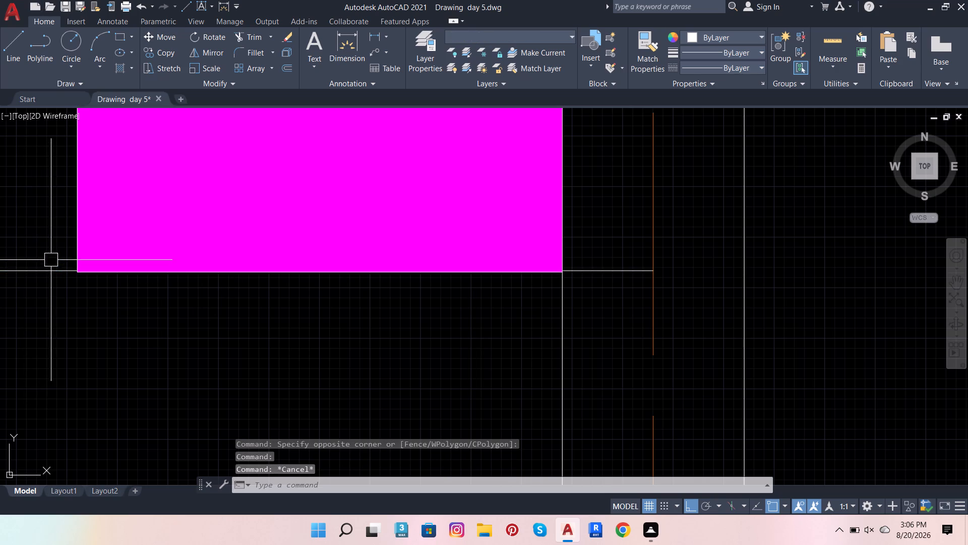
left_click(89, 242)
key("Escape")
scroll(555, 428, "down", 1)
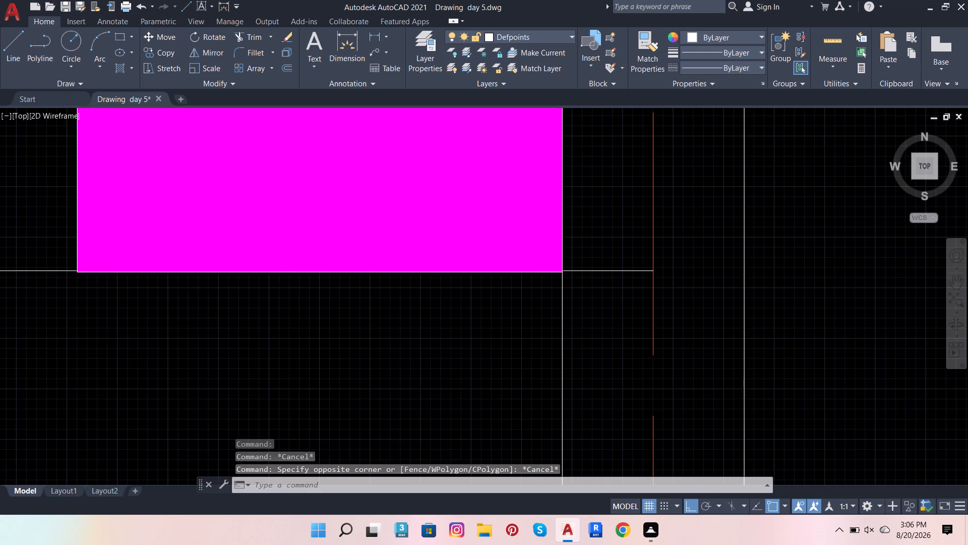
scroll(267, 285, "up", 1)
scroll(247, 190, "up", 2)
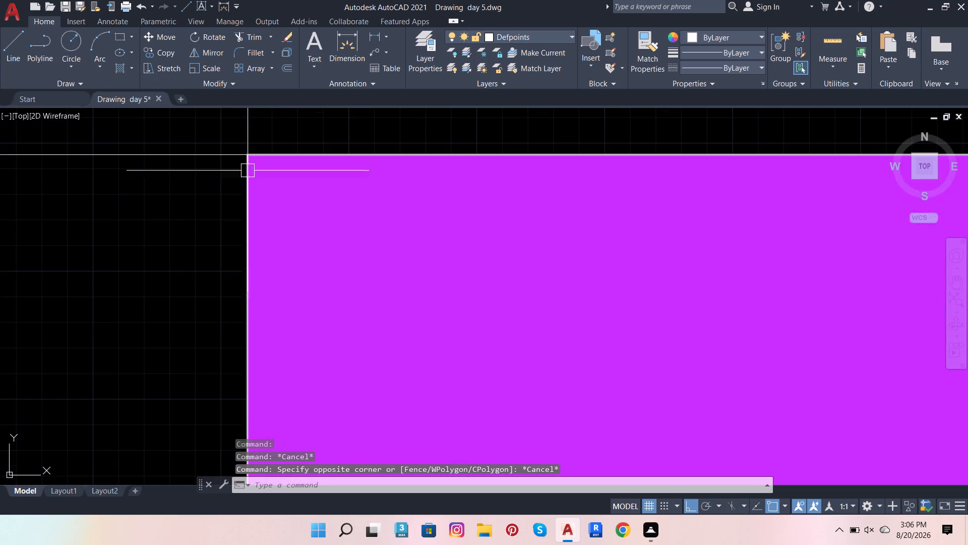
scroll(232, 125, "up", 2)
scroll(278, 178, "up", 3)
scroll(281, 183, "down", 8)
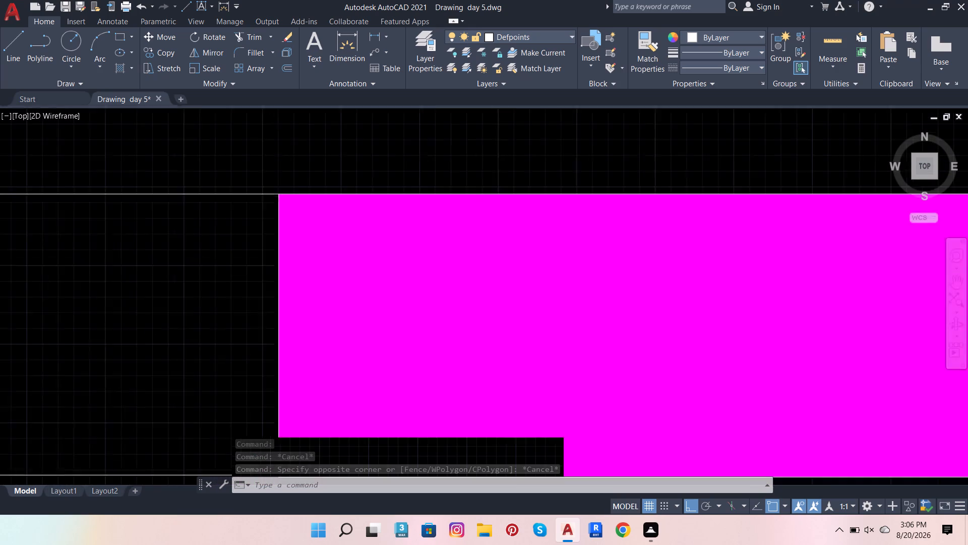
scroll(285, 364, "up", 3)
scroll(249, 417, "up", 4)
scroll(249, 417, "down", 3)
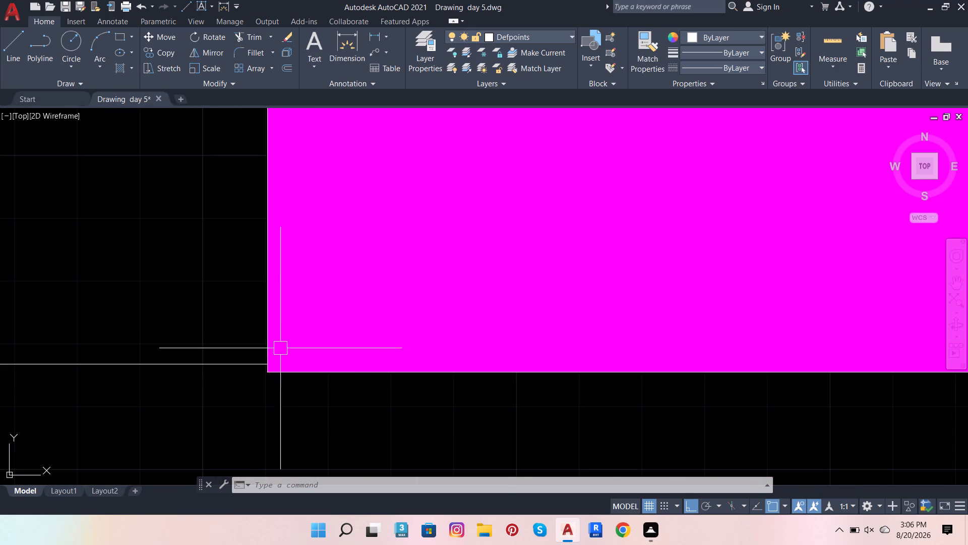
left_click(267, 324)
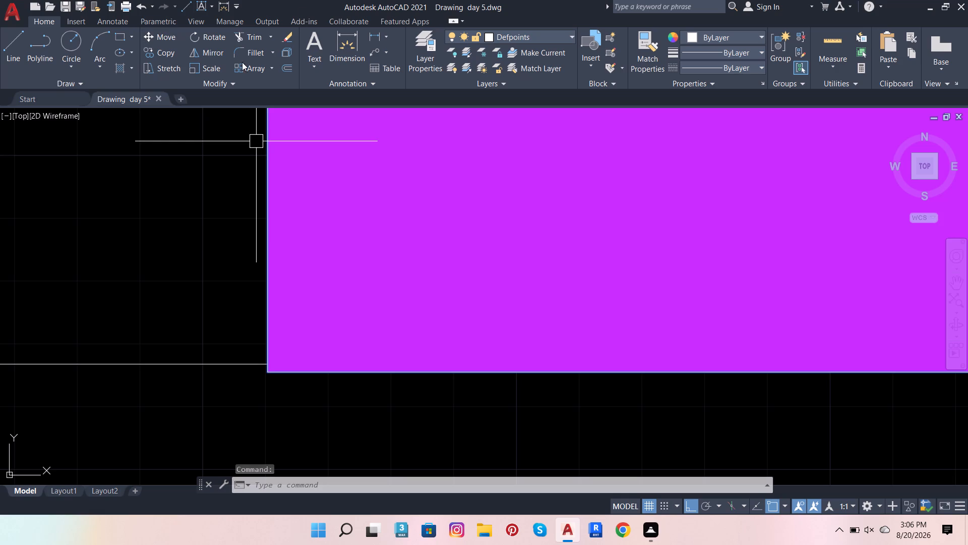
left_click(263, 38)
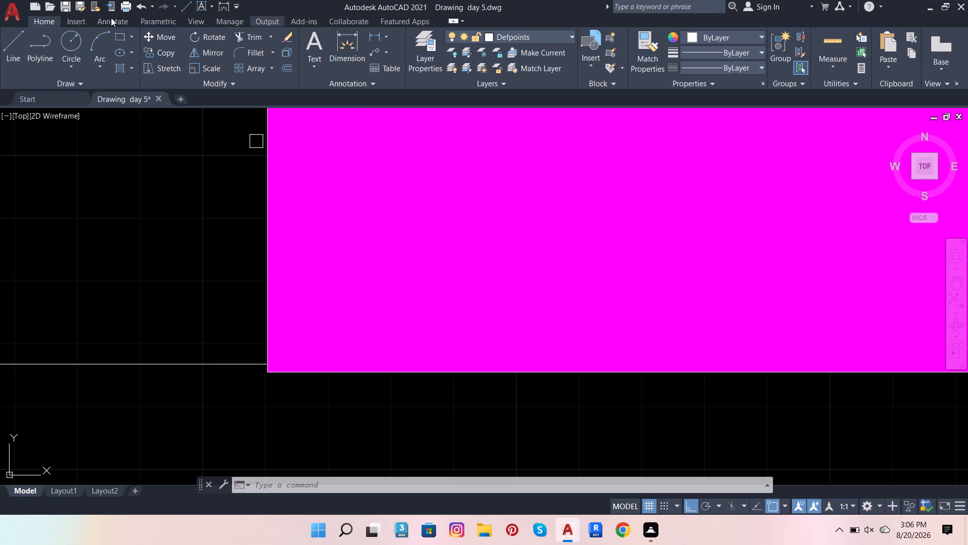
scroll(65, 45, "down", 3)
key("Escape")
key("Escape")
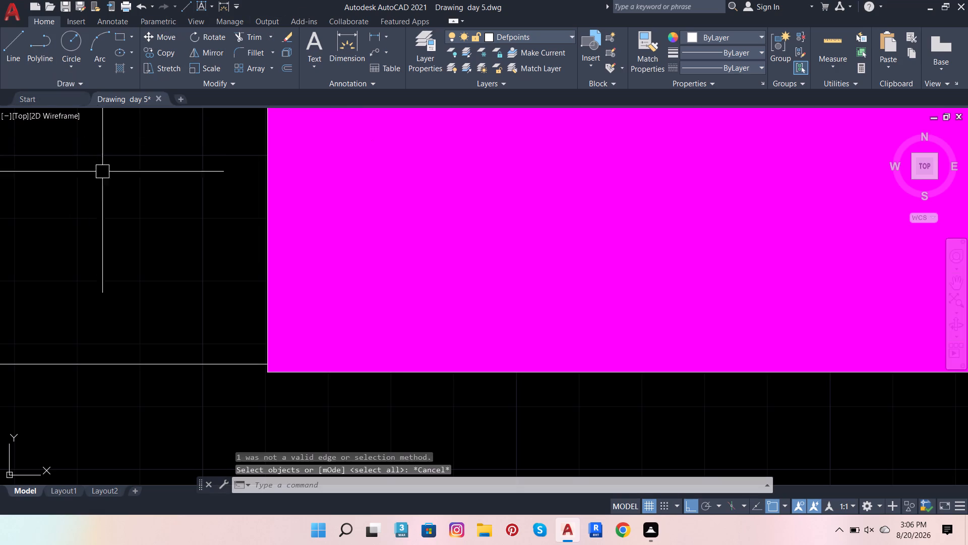
Move the rotated column above the staircase about 4 1/2" right, from its lower-right corner to the wall line's end at the centre line.
left_click(266, 345)
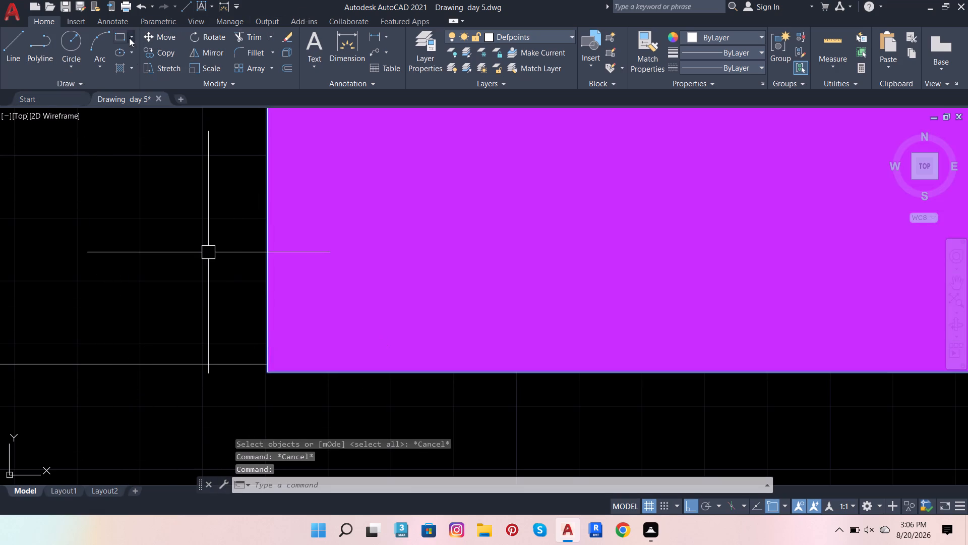
left_click(156, 38)
scroll(62, 234, "down", 3)
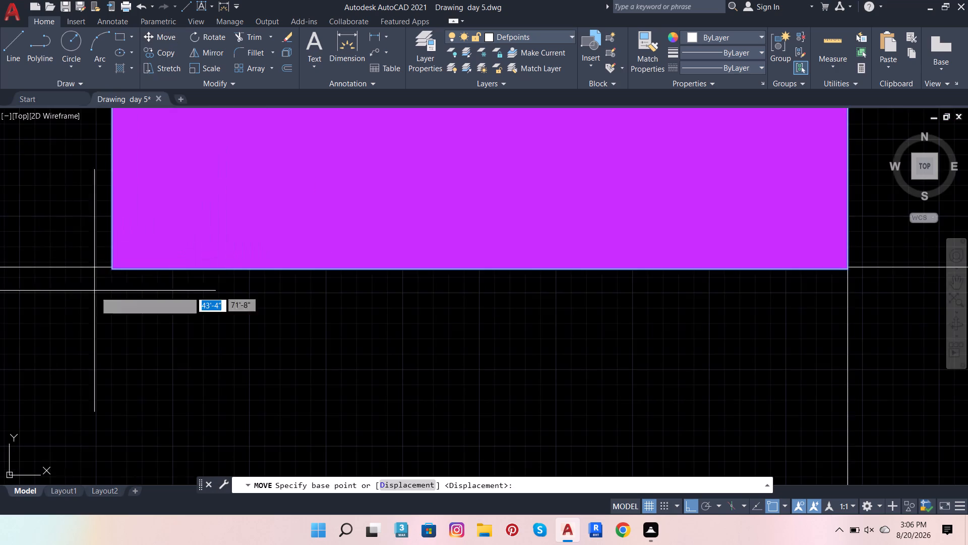
scroll(122, 324, "down", 3)
scroll(274, 324, "up", 3)
scroll(376, 295, "up", 2)
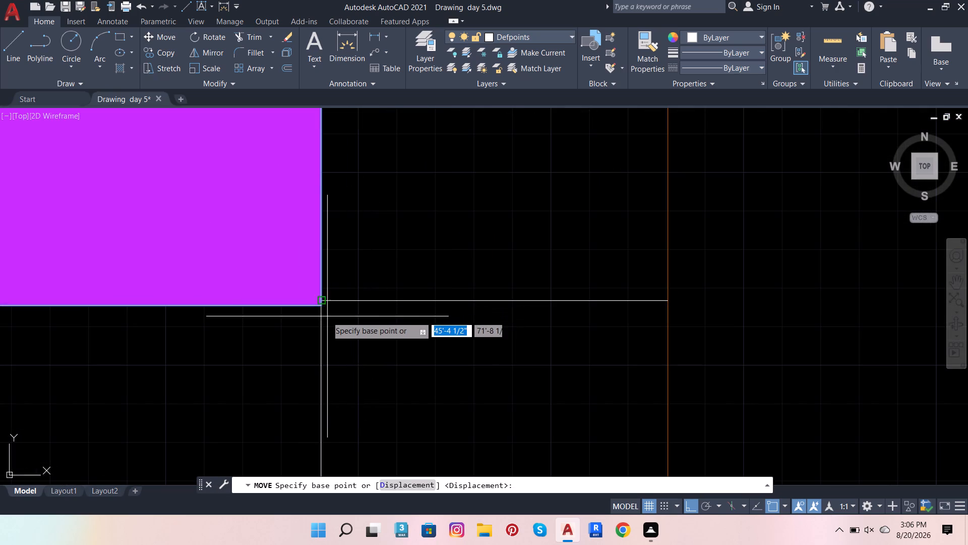
left_click(321, 306)
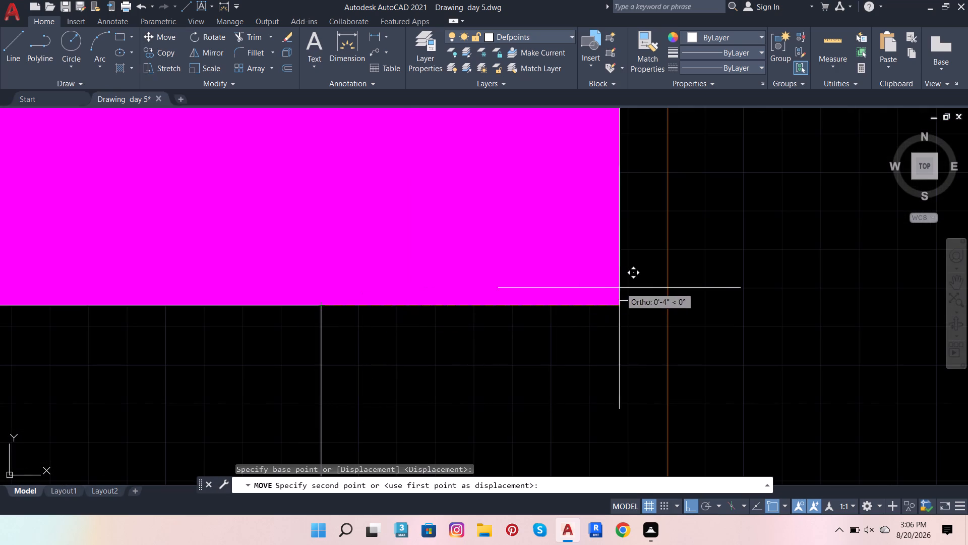
scroll(631, 301, "up", 3)
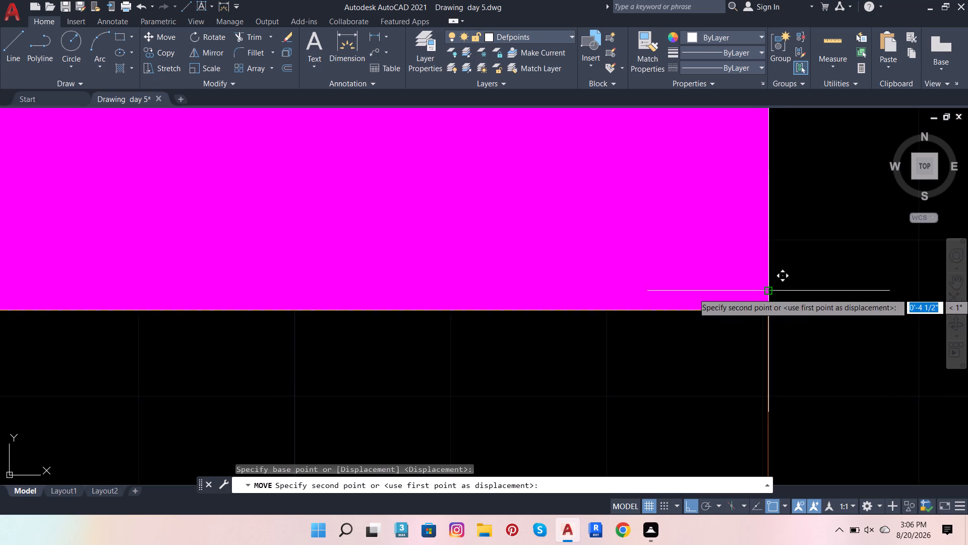
left_click(769, 293)
Rotate the magenta column where the upper horizontal wall meets the right outer wall 90° counterclockwise around its lower-left corner.
scroll(749, 330, "down", 2)
scroll(852, 287, "down", 3)
scroll(770, 312, "down", 1)
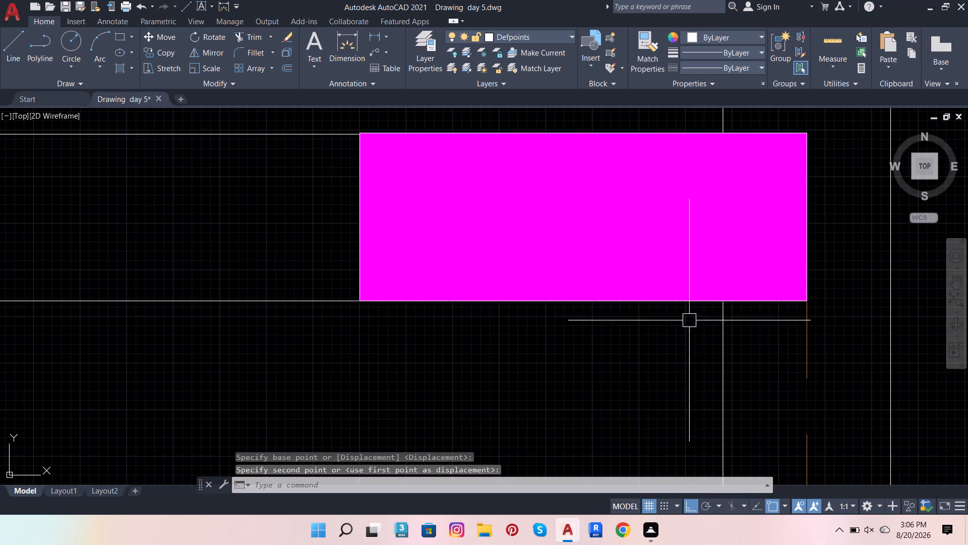
scroll(390, 307, "up", 2)
scroll(285, 284, "down", 10)
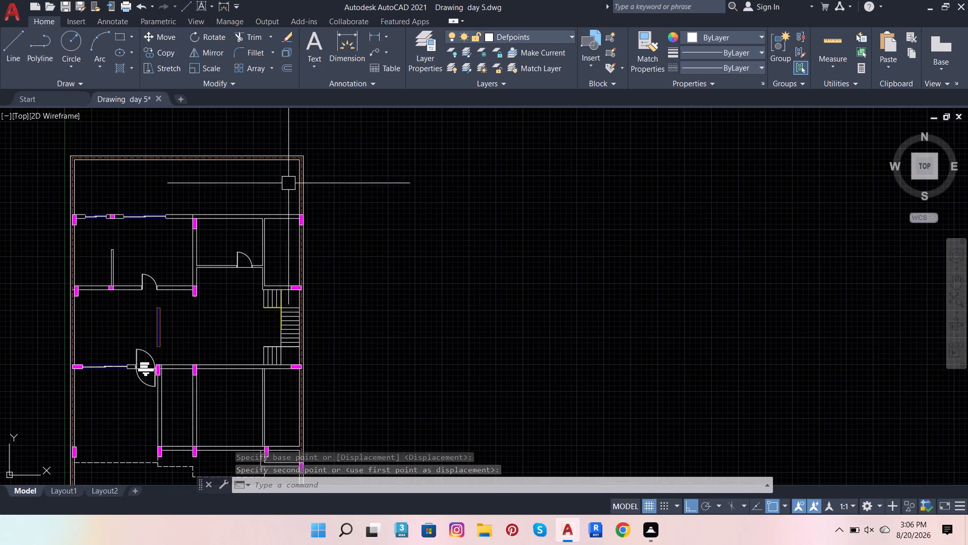
scroll(290, 184, "up", 3)
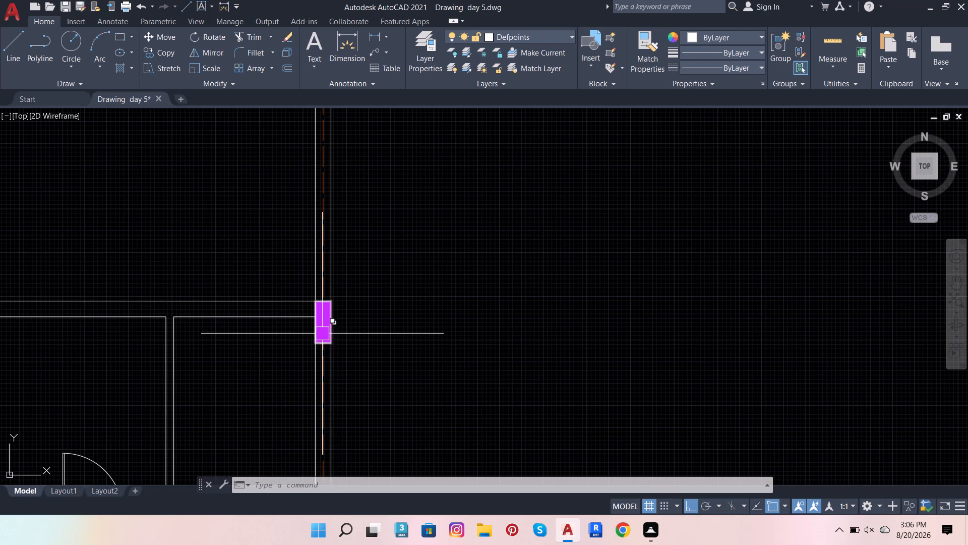
left_click_drag(322, 334, 322, 323)
left_click(222, 38)
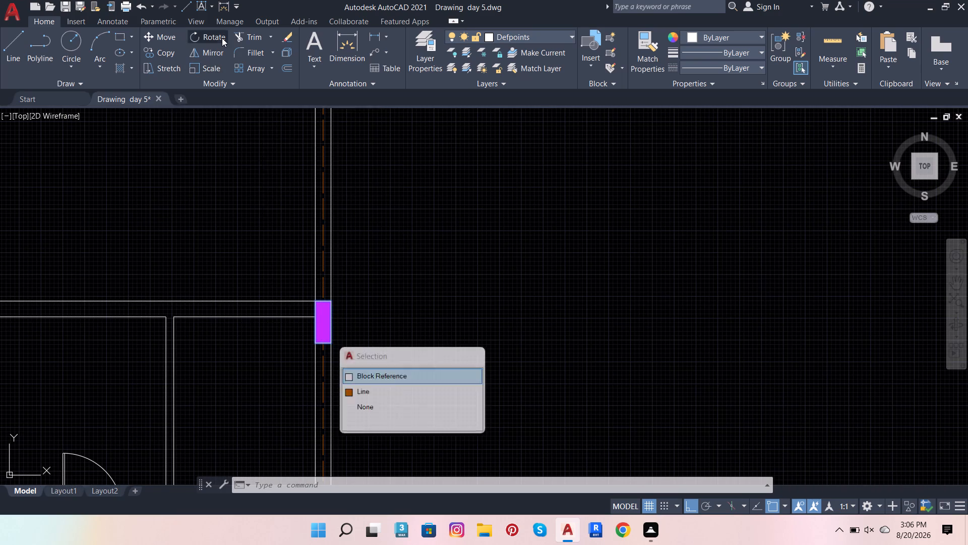
left_click(319, 346)
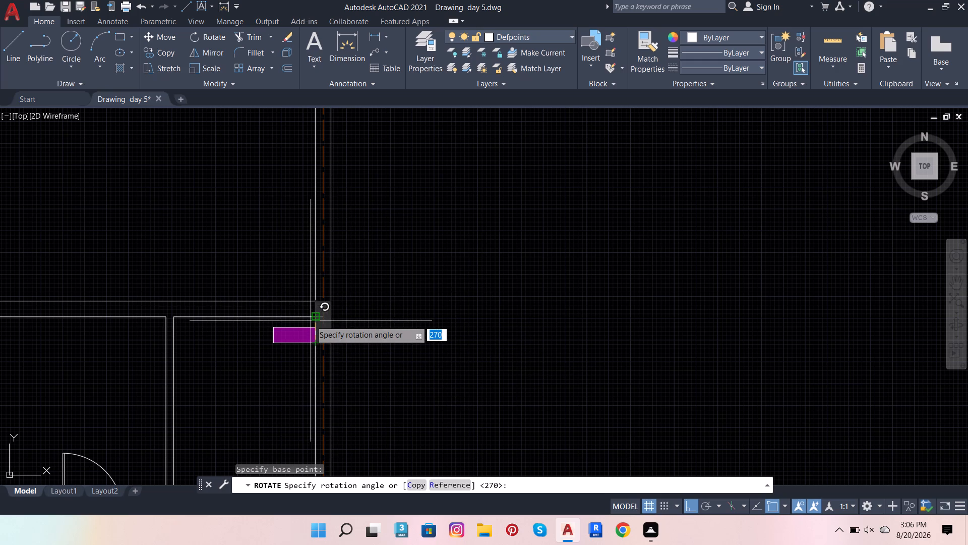
scroll(311, 320, "up", 4)
left_click(324, 273)
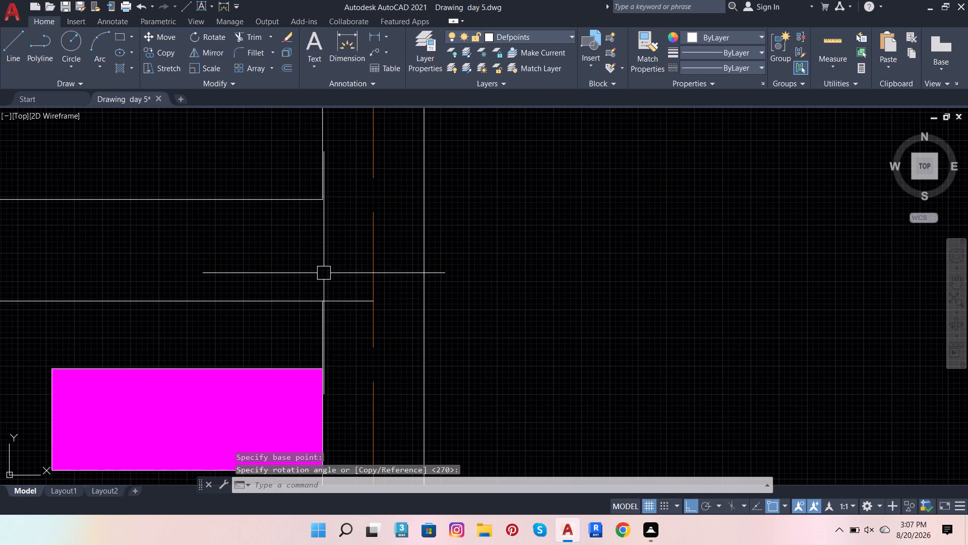
Move the rotated column from its lower-right corner to the end of the lower horizontal wall line at the centre line.
scroll(311, 334, "down", 3)
scroll(268, 348, "up", 2)
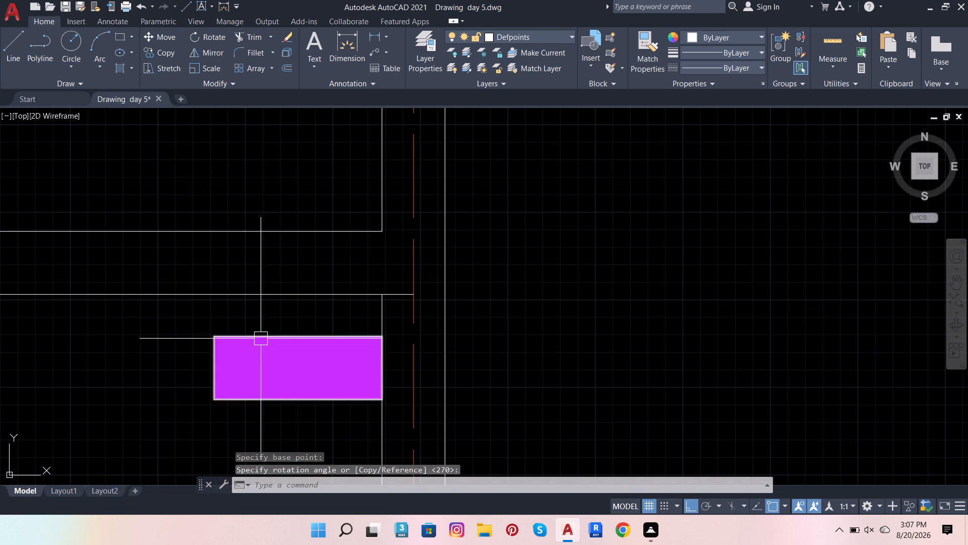
left_click(261, 337)
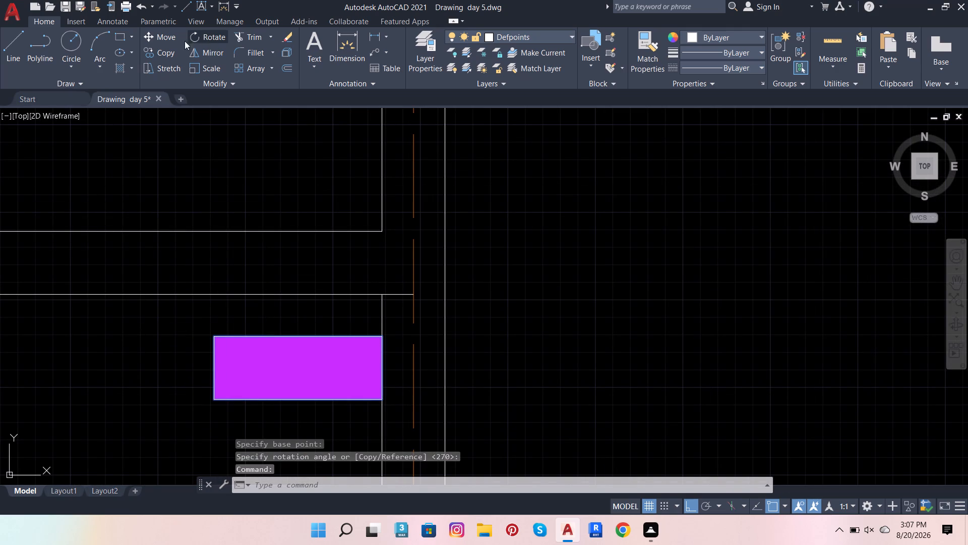
left_click(162, 36)
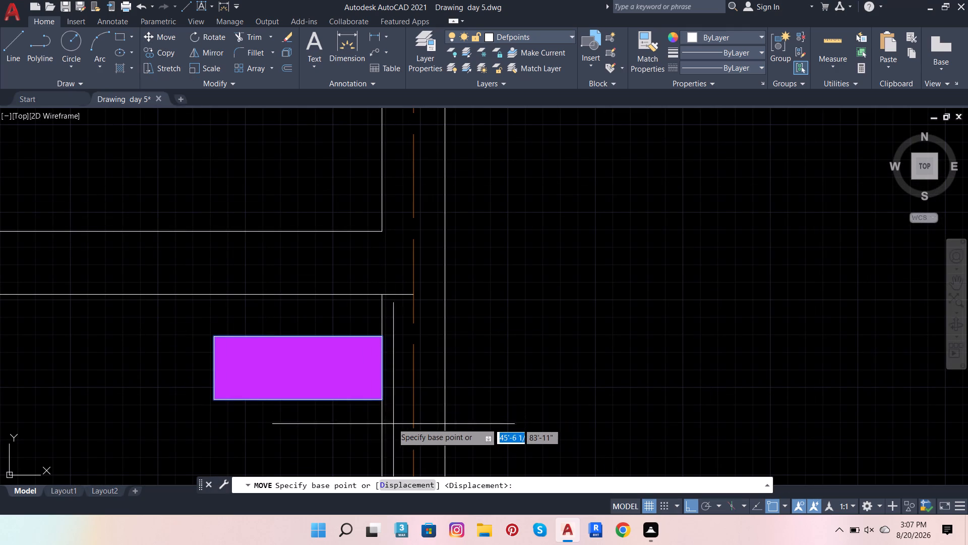
left_click(379, 398)
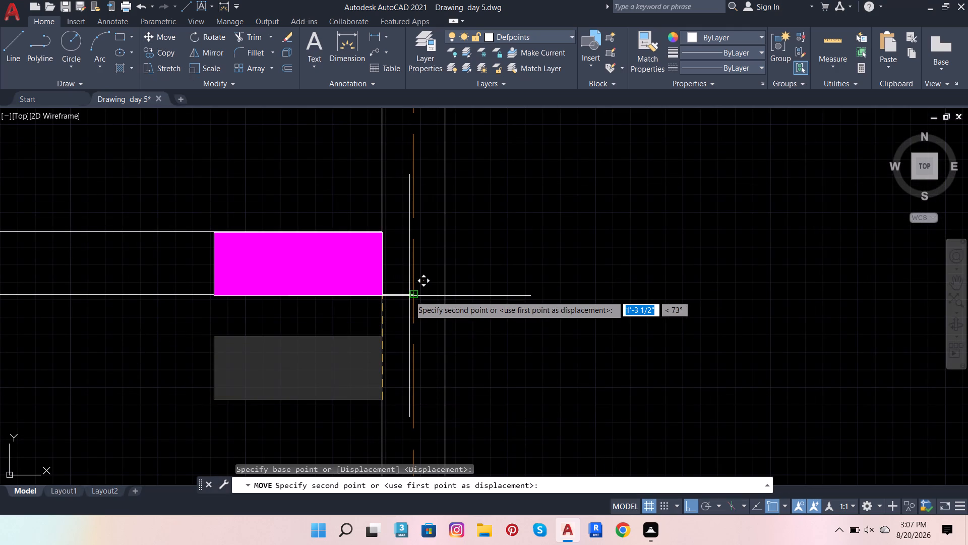
left_click(409, 296)
Move the column at the upper wall's interior junction up from its upper-left corner to the wall's upper line.
scroll(499, 301, "down", 5)
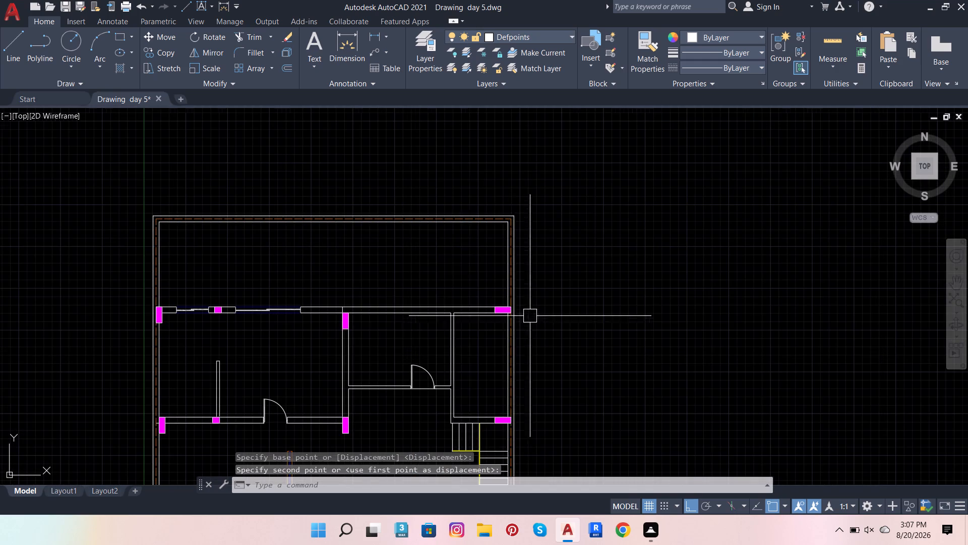
scroll(321, 311, "up", 2)
scroll(385, 334, "up", 3)
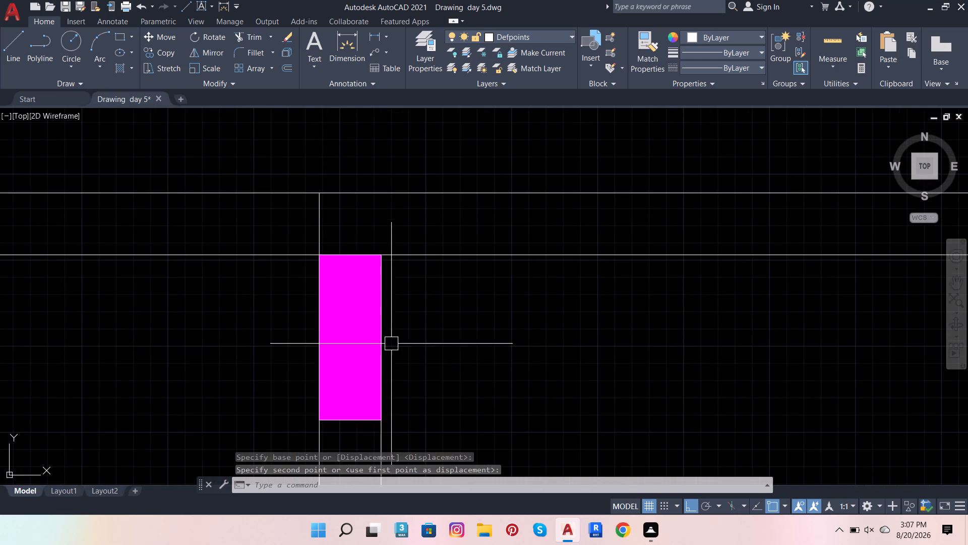
left_click(351, 421)
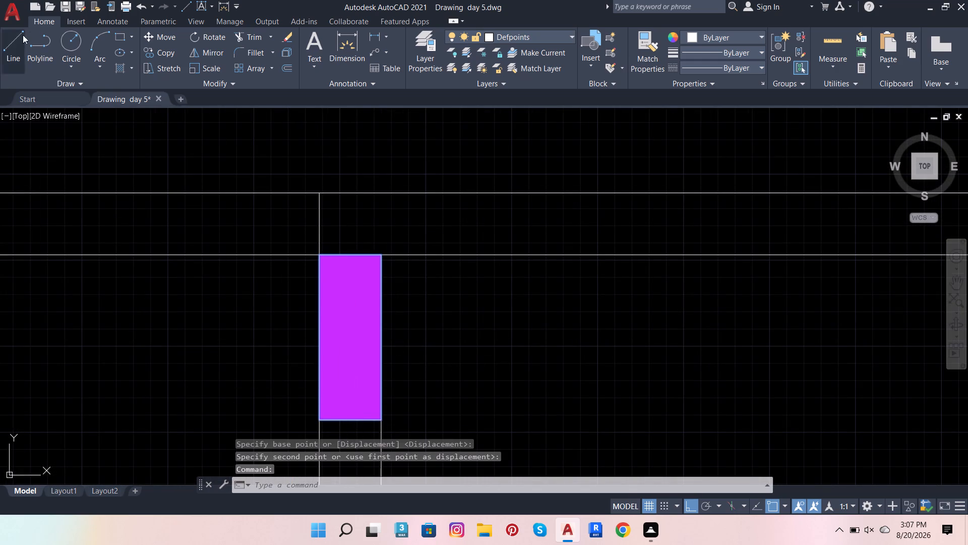
left_click(157, 33)
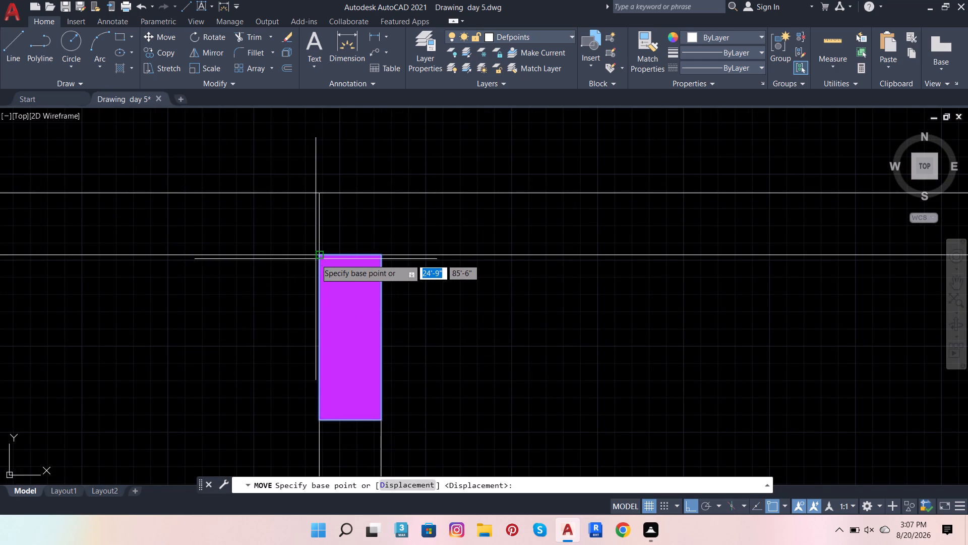
left_click(317, 258)
left_click(324, 194)
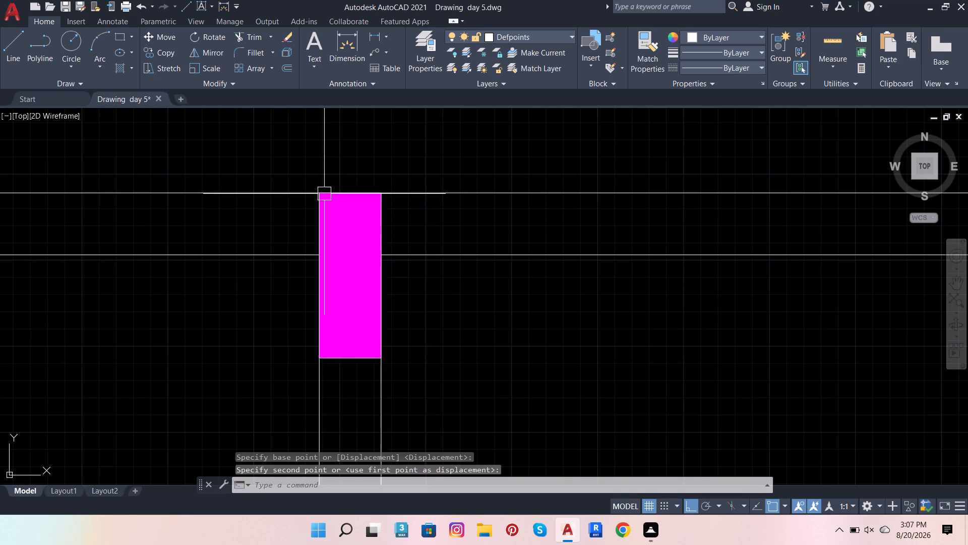
Move the leftmost of the three columns above the dashed outline up about 1'-3", placing its lower-left corner on the wall's lower line.
scroll(415, 220, "down", 3)
scroll(418, 261, "down", 3)
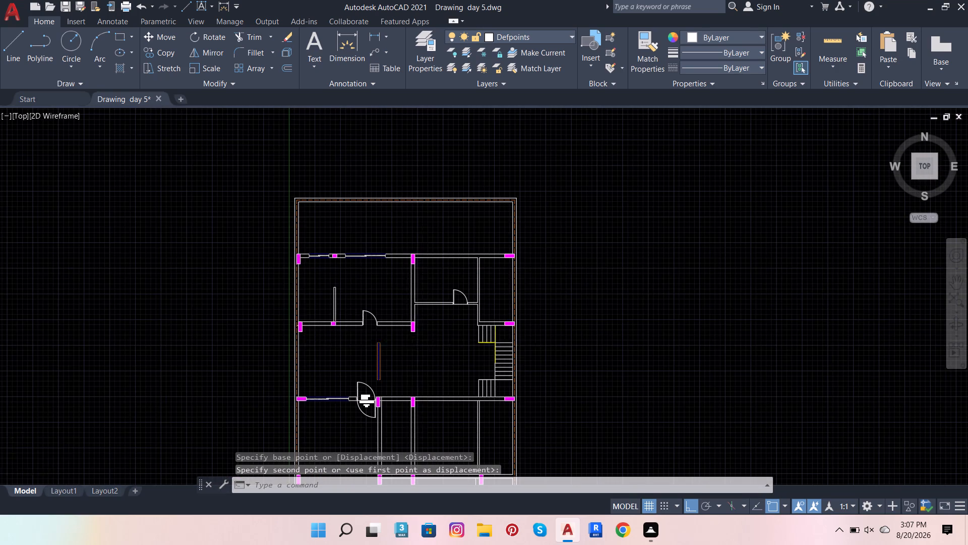
scroll(422, 345, "up", 1)
scroll(422, 346, "down", 3)
scroll(419, 387, "up", 2)
scroll(418, 441, "up", 5)
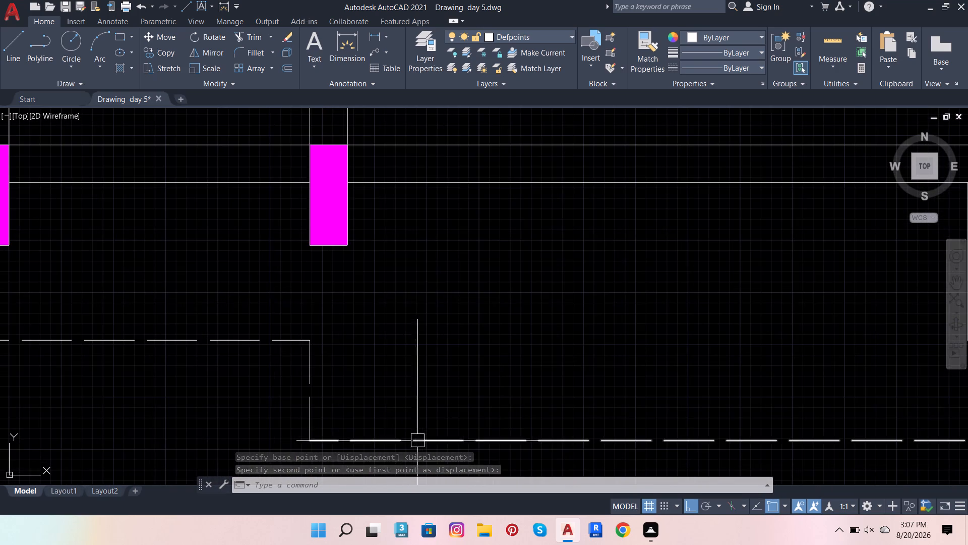
scroll(408, 415, "down", 1)
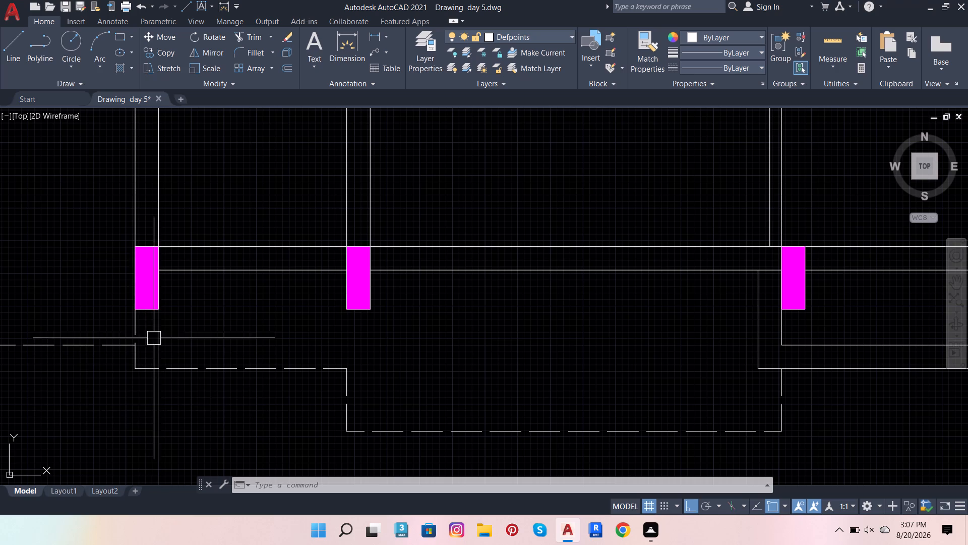
left_click(159, 312)
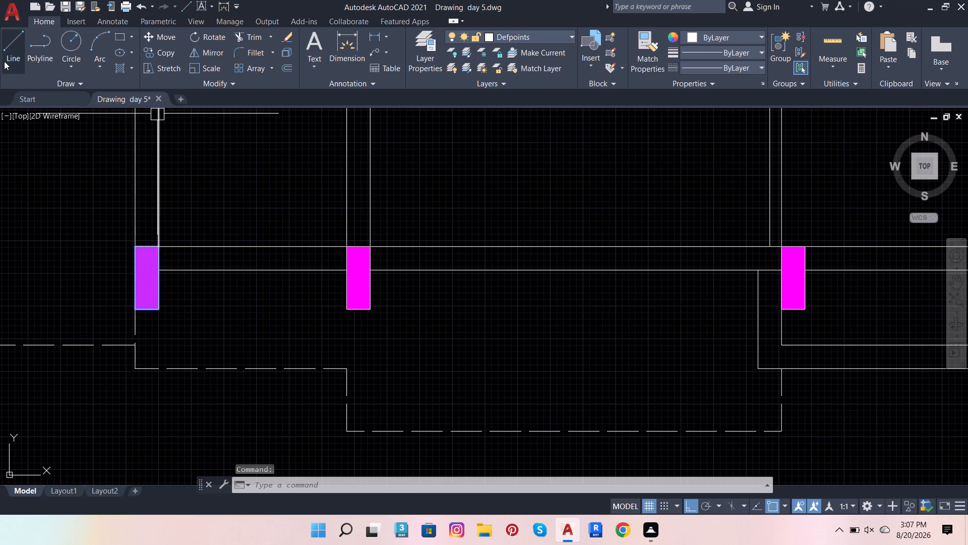
left_click(155, 38)
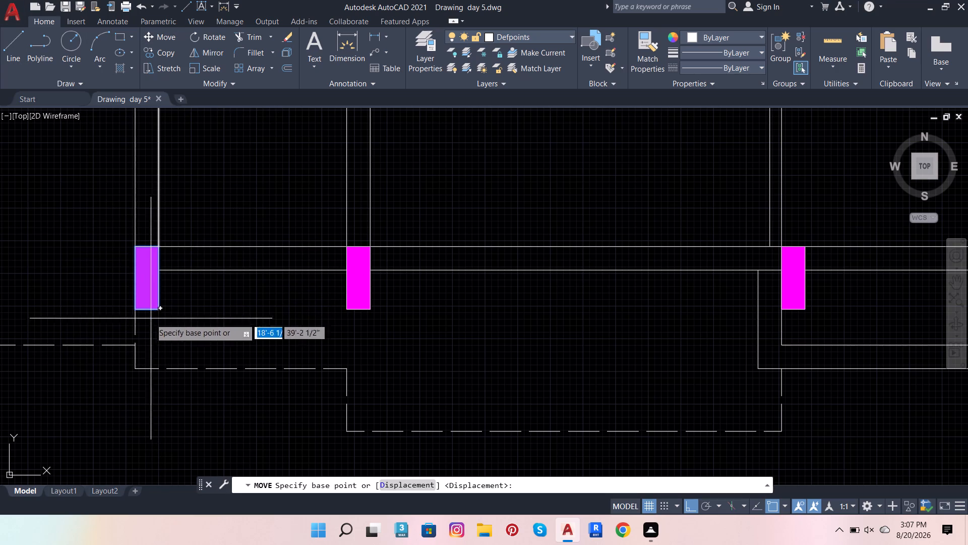
left_click(138, 312)
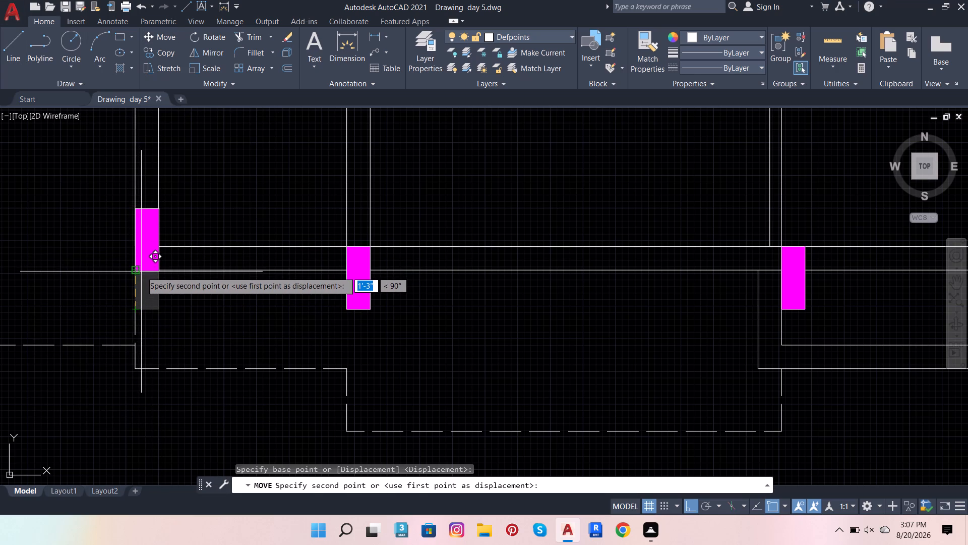
left_click(141, 271)
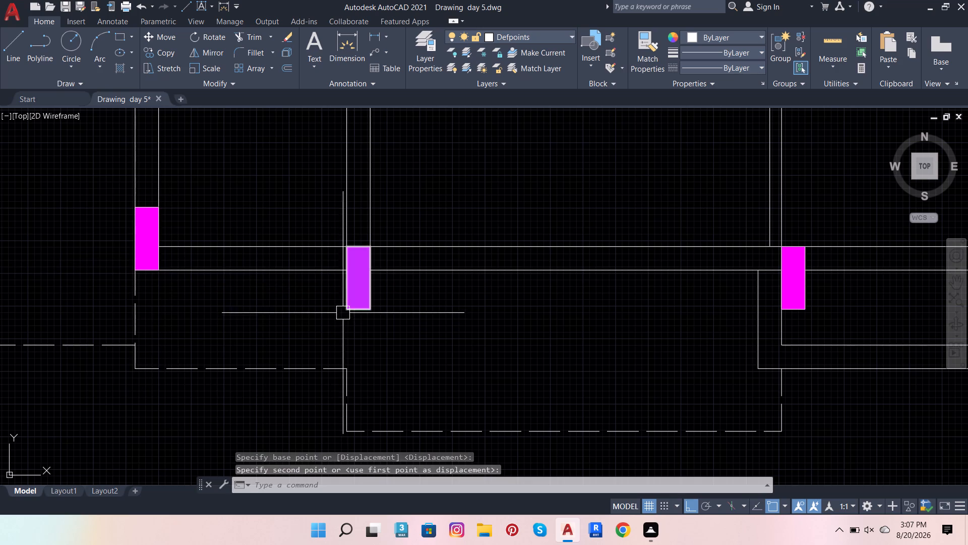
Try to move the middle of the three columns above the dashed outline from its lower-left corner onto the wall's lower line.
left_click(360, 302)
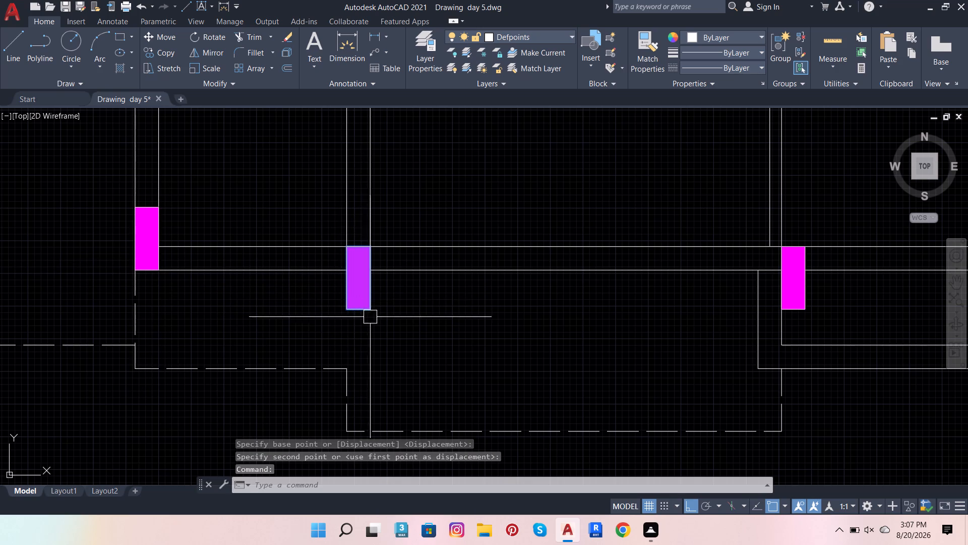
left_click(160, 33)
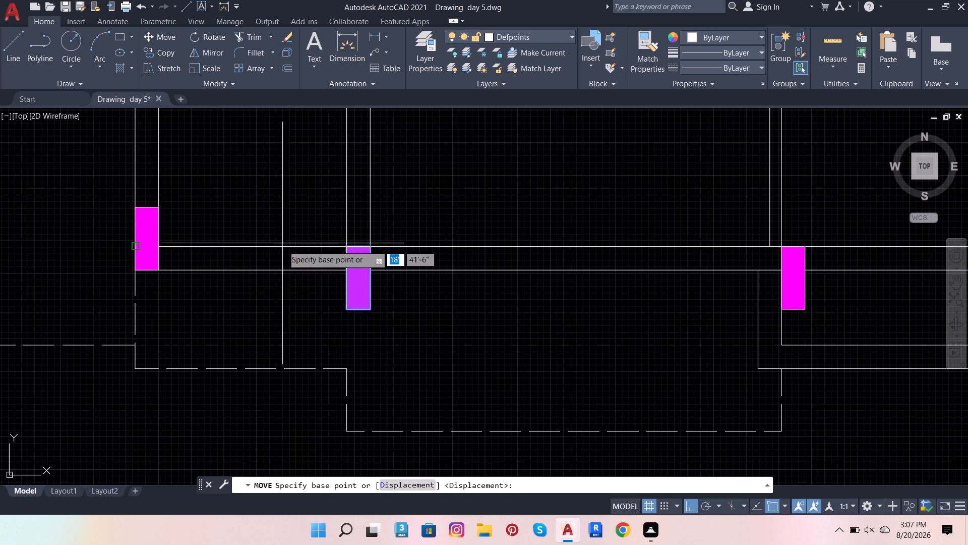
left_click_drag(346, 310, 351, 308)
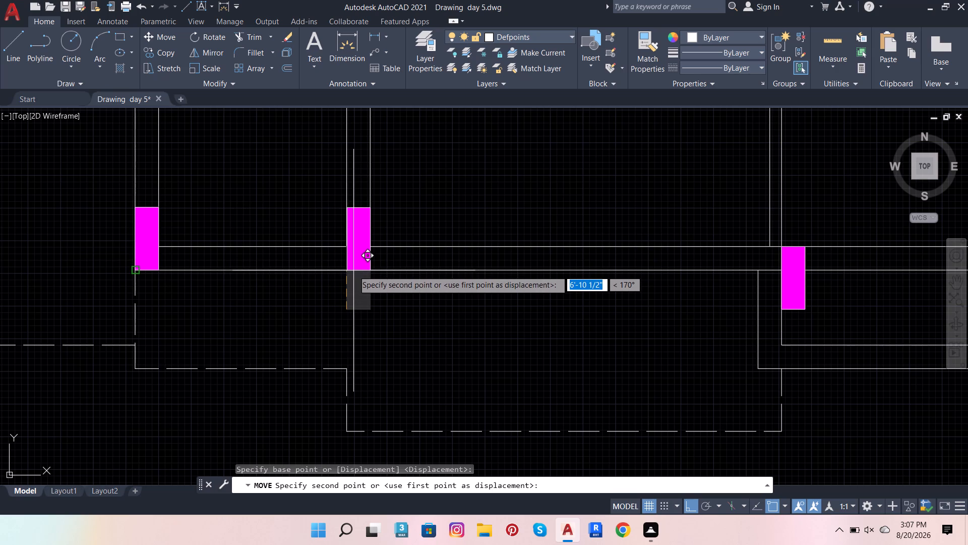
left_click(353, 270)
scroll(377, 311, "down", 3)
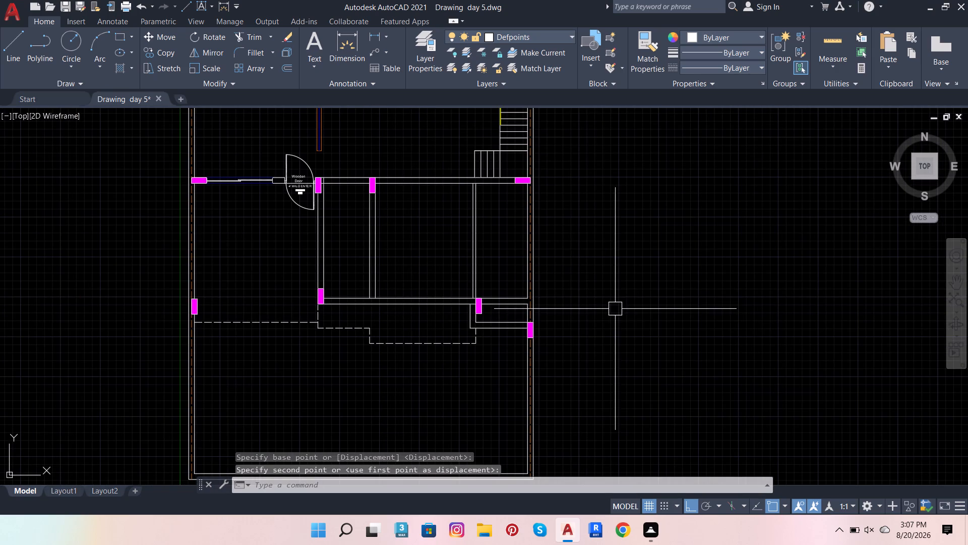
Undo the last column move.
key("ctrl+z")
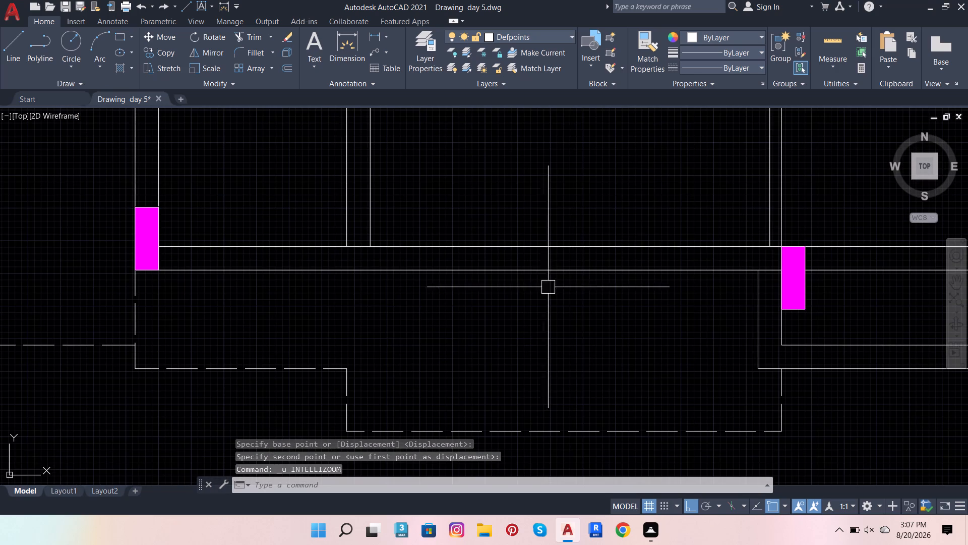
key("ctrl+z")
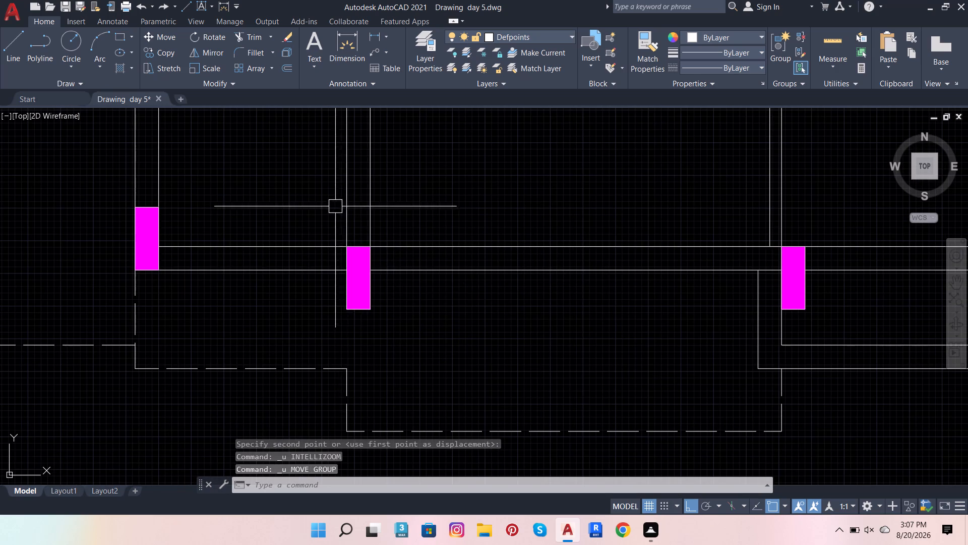
Trim the left line of the vertical wall just above the middle column.
scroll(335, 206, "up", 2)
left_click(248, 37)
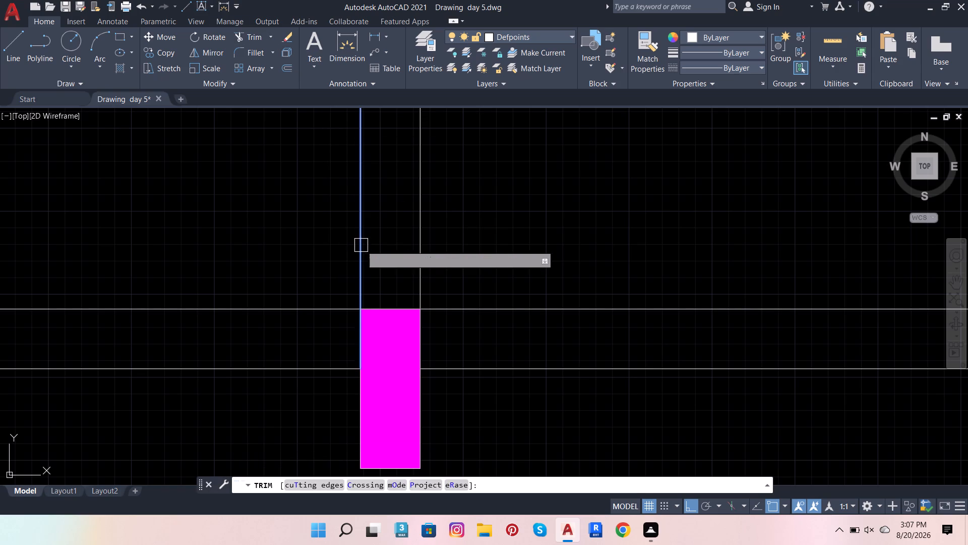
left_click(361, 245, "shift")
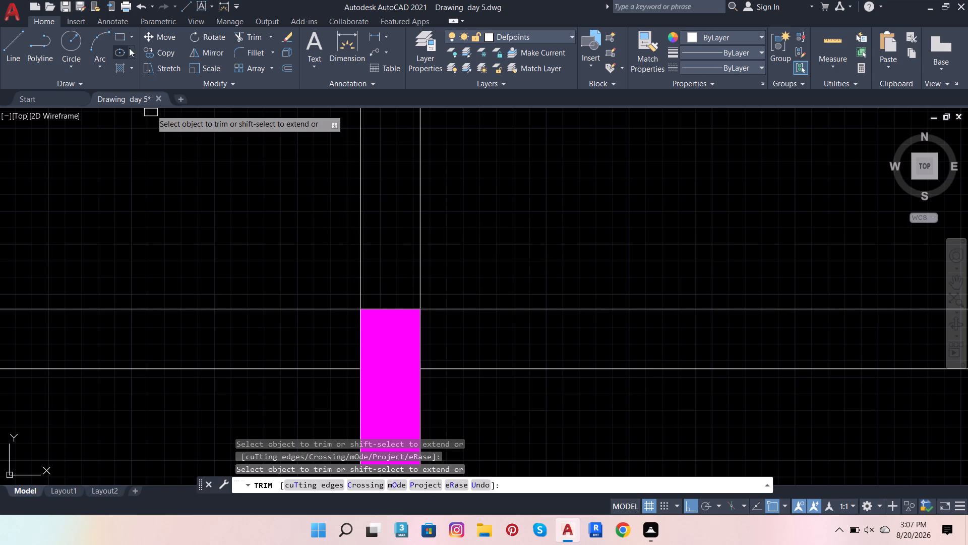
key("Escape")
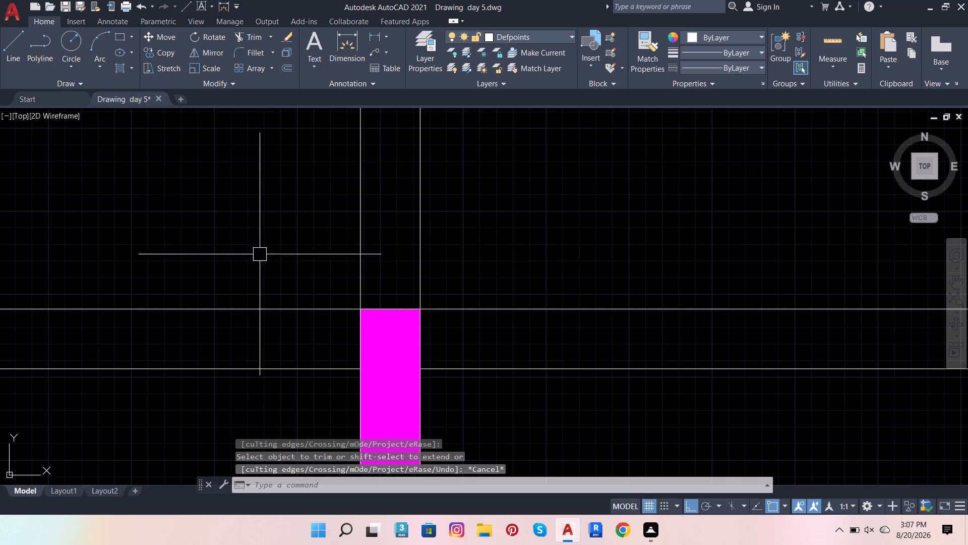
Move the middle column up about 1'-3", placing its lower-left corner on the horizontal wall's lower line.
left_click(419, 353)
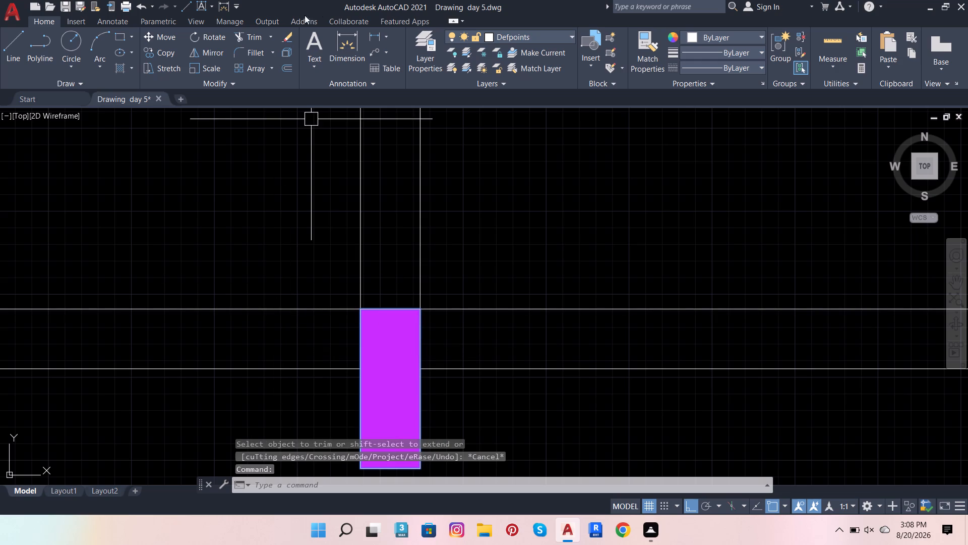
left_click(158, 36)
scroll(413, 46, "down", 2)
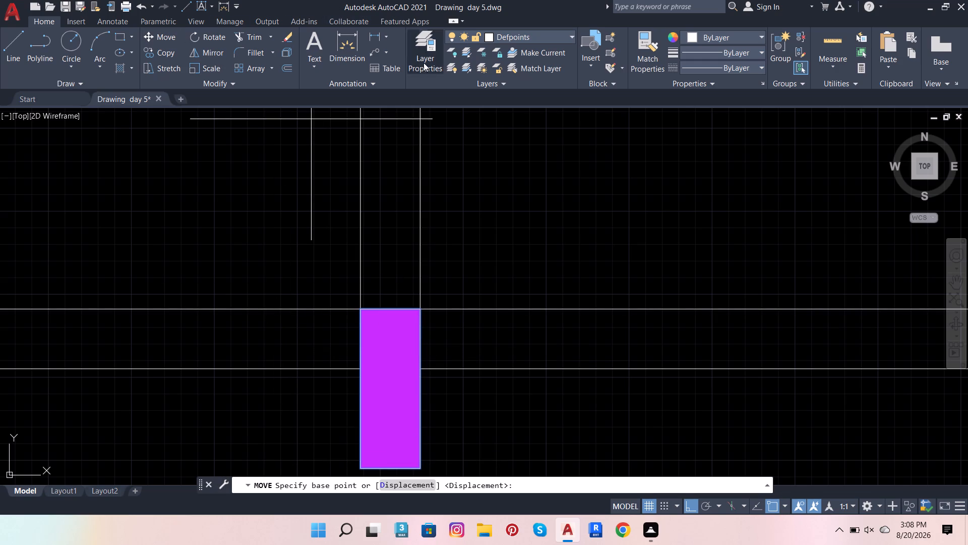
scroll(420, 284, "down", 4)
scroll(405, 314, "up", 2)
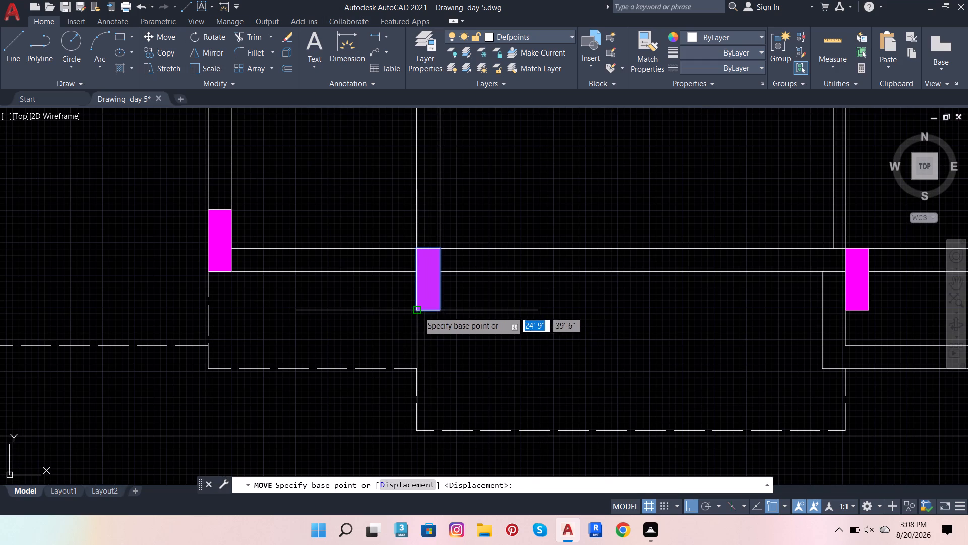
left_click(416, 311)
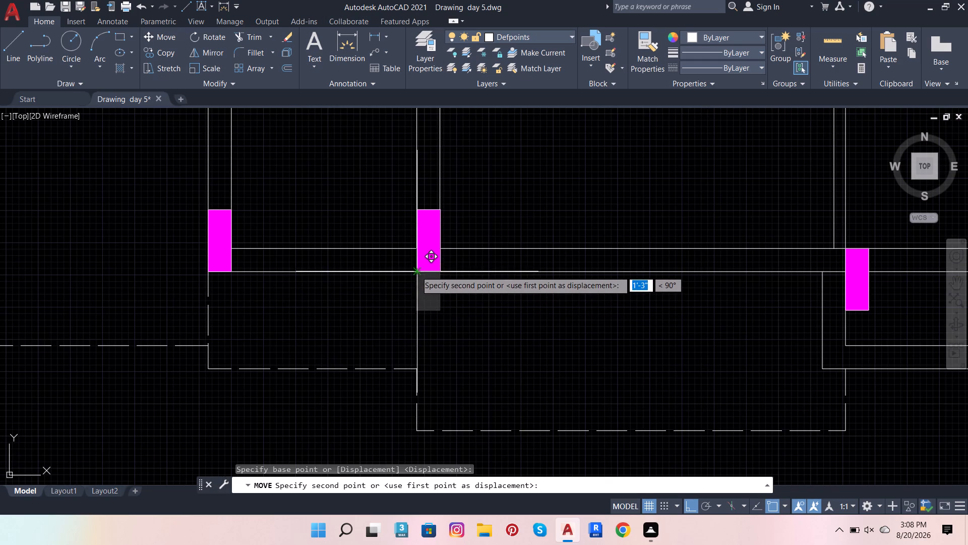
left_click(416, 271)
scroll(418, 293, "down", 2)
scroll(418, 281, "up", 1)
scroll(439, 241, "up", 3)
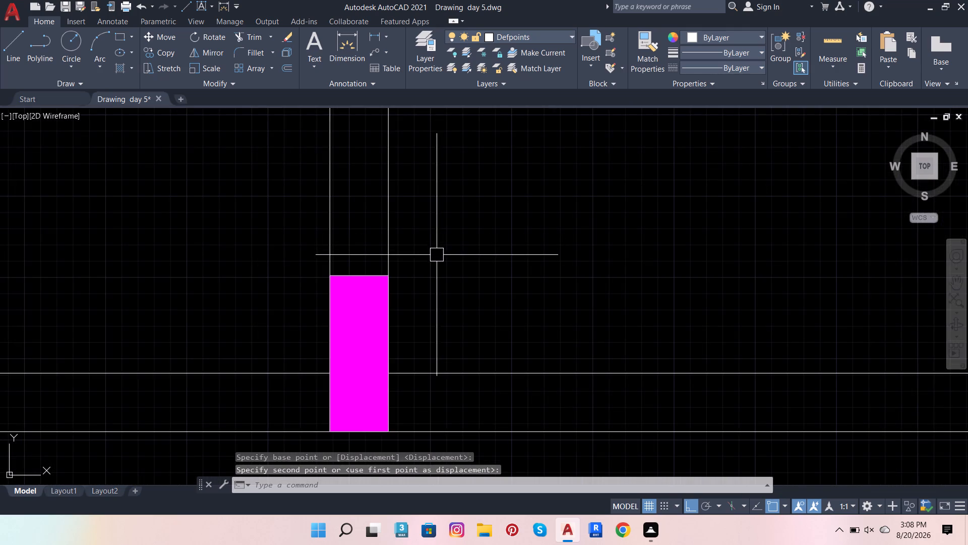
Rotate the rightmost of the three columns above the dashed outline 270° around its lower-right corner.
scroll(19, 208, "down", 2)
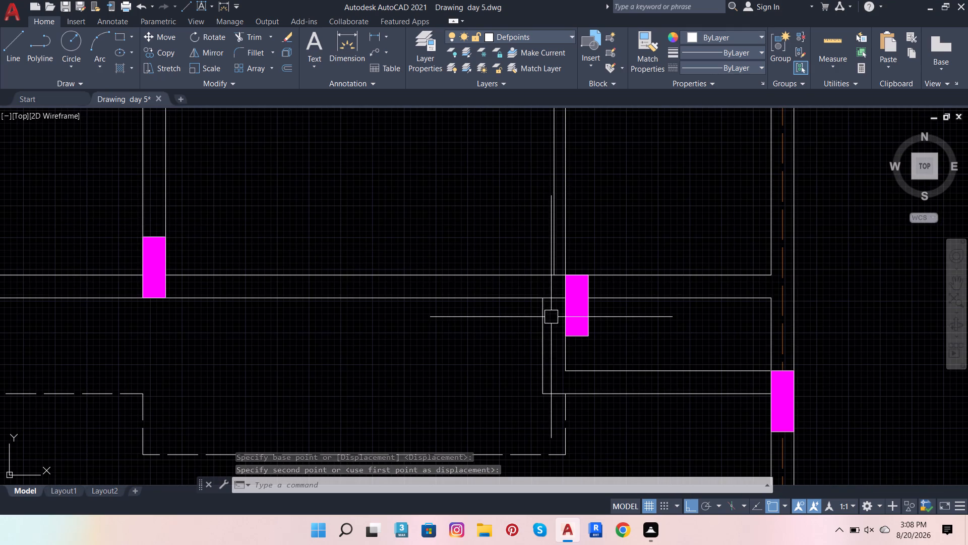
left_click(573, 341)
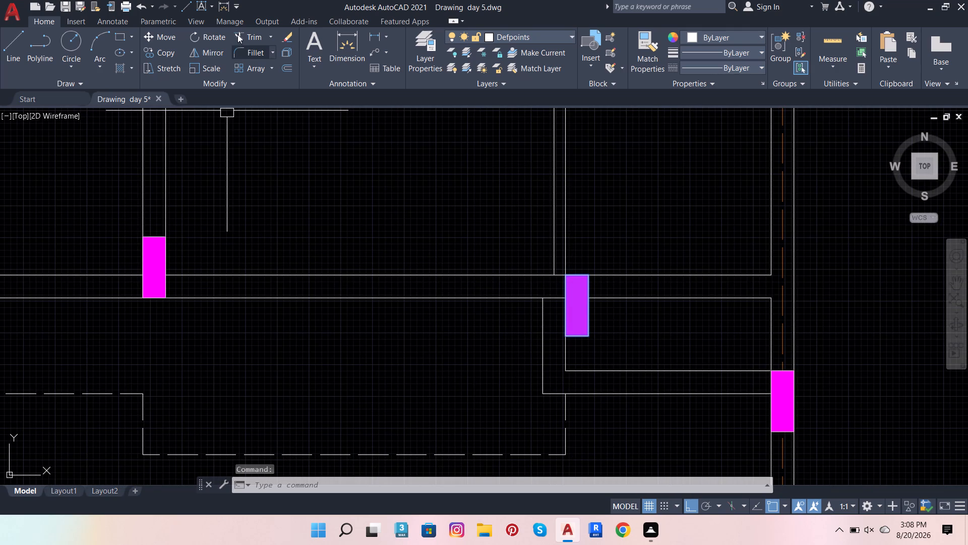
left_click(218, 31)
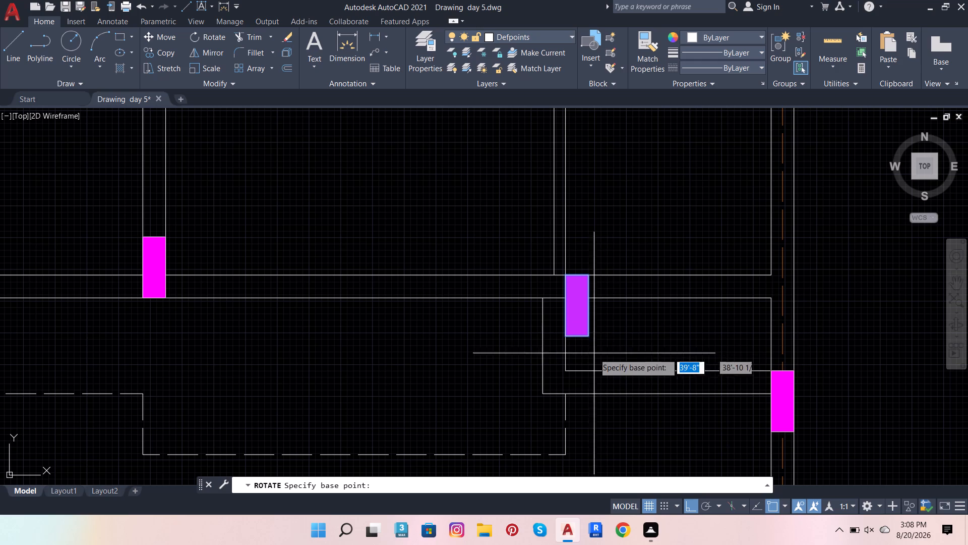
left_click(592, 335)
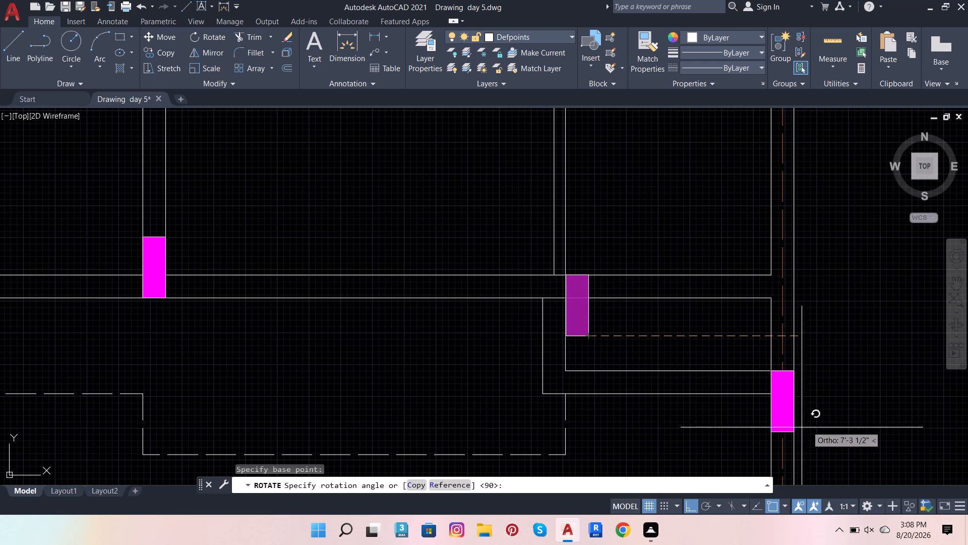
left_click(598, 448)
Move the rotated column from its upper-right corner to where the vertical wall's right line meets the horizontal wall's upper line.
scroll(622, 339, "up", 3)
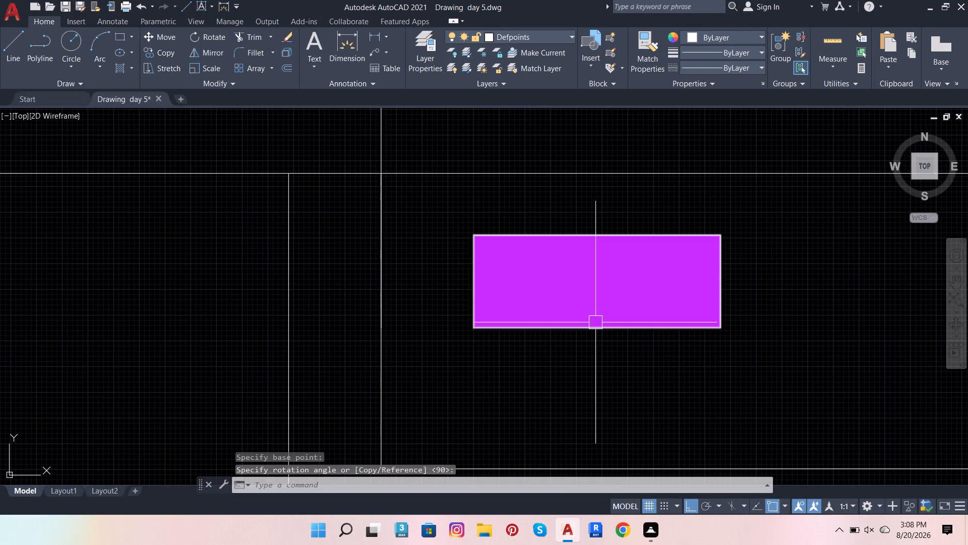
left_click(595, 322)
left_click(167, 42)
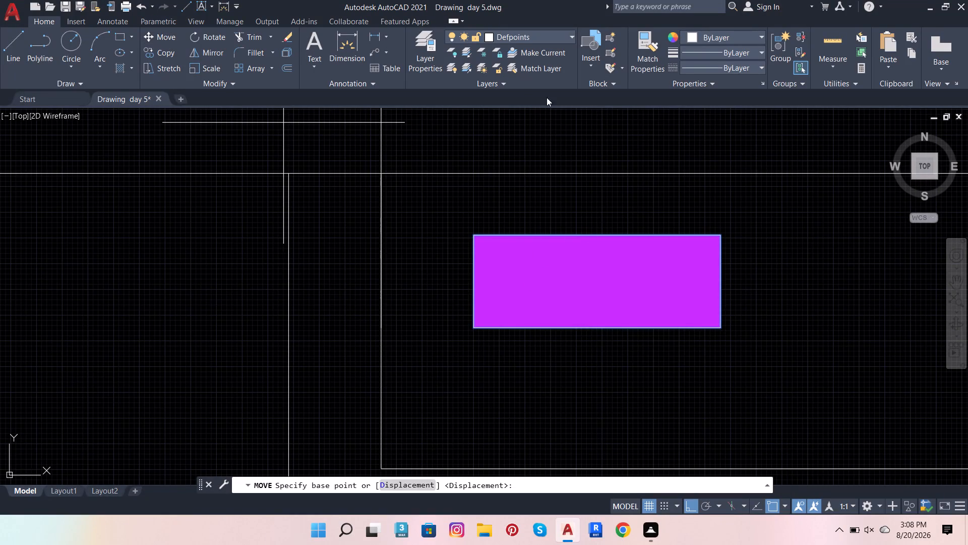
left_click(724, 245)
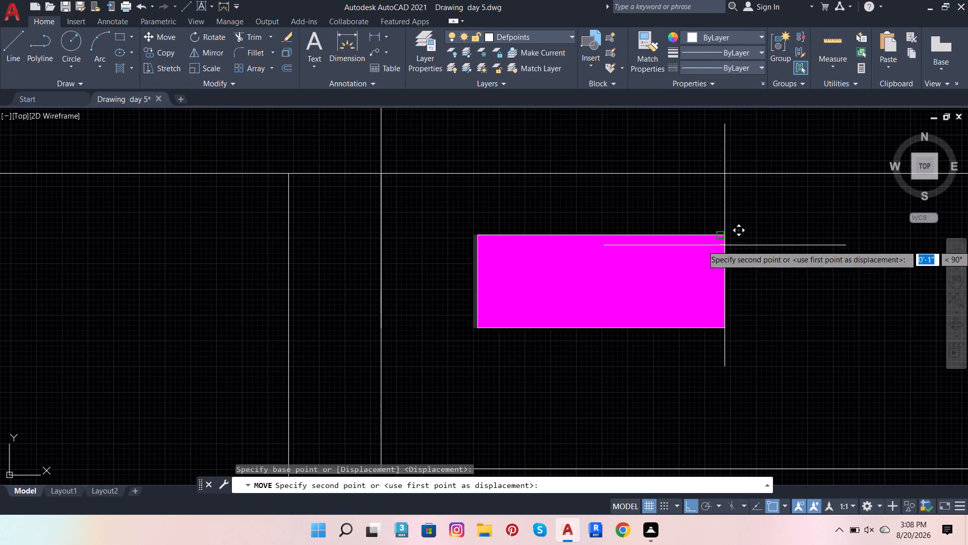
scroll(576, 319, "down", 3)
scroll(513, 266, "up", 3)
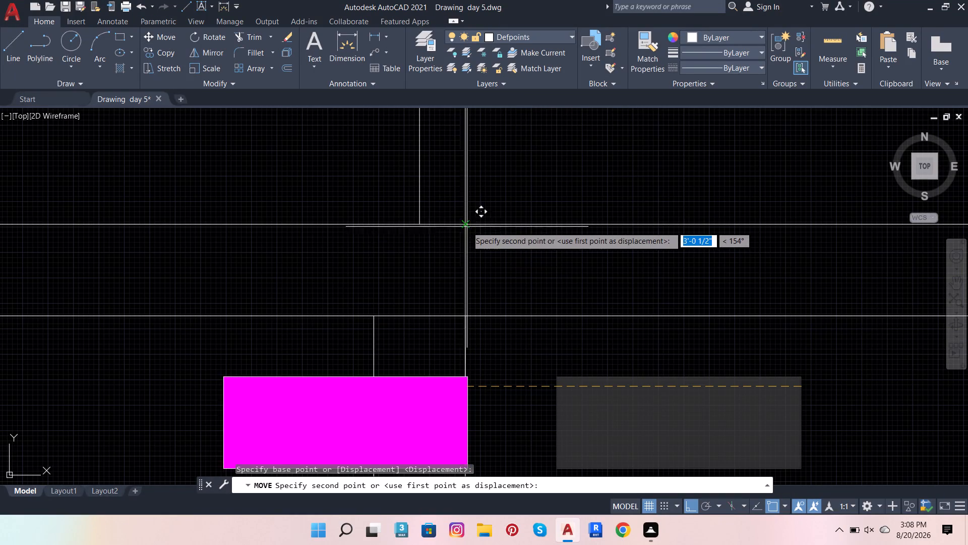
left_click(465, 225)
Move the rotated column down about 1" from its lower-right corner onto the horizontal wall's lower line.
scroll(512, 252, "down", 3)
scroll(486, 260, "up", 2)
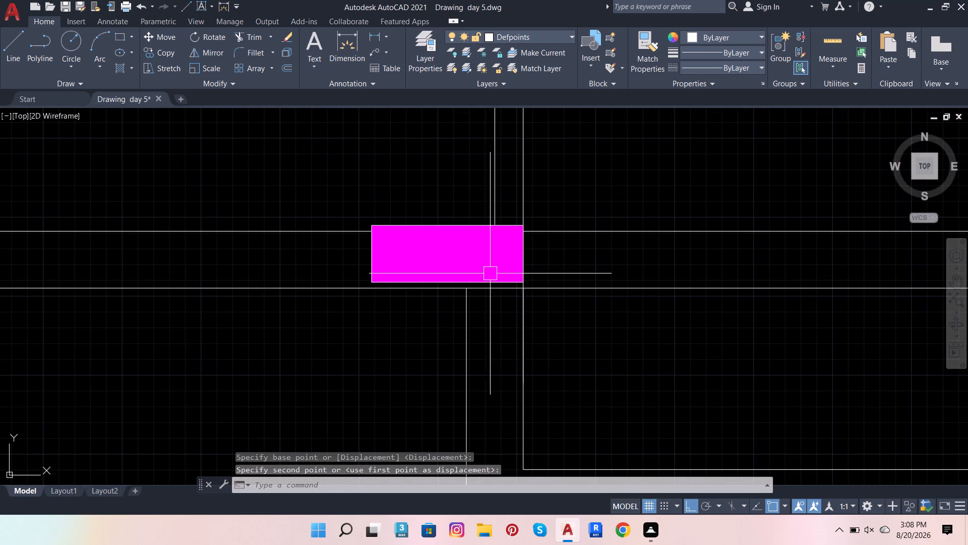
left_click(494, 282)
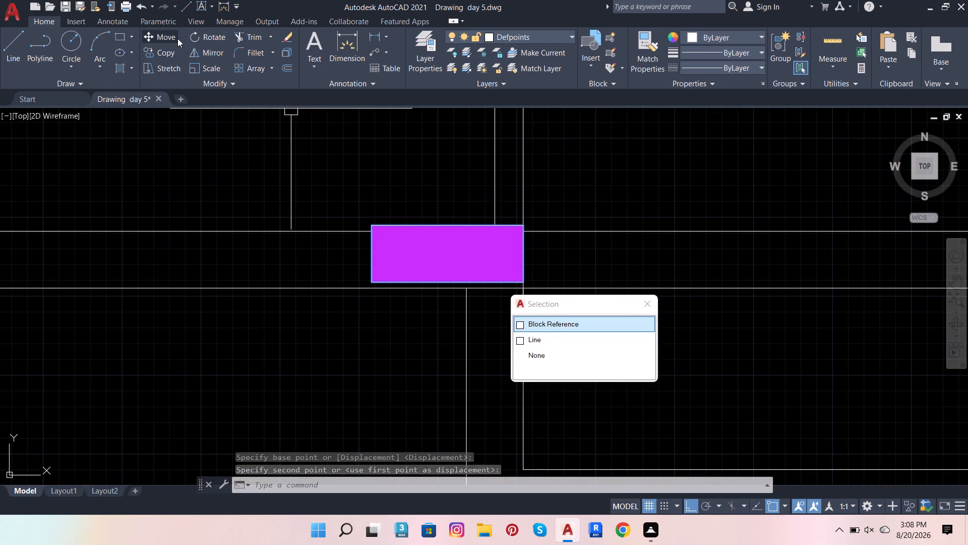
left_click(177, 38)
scroll(502, 236, "up", 3)
scroll(540, 328, "down", 1)
scroll(558, 398, "up", 1)
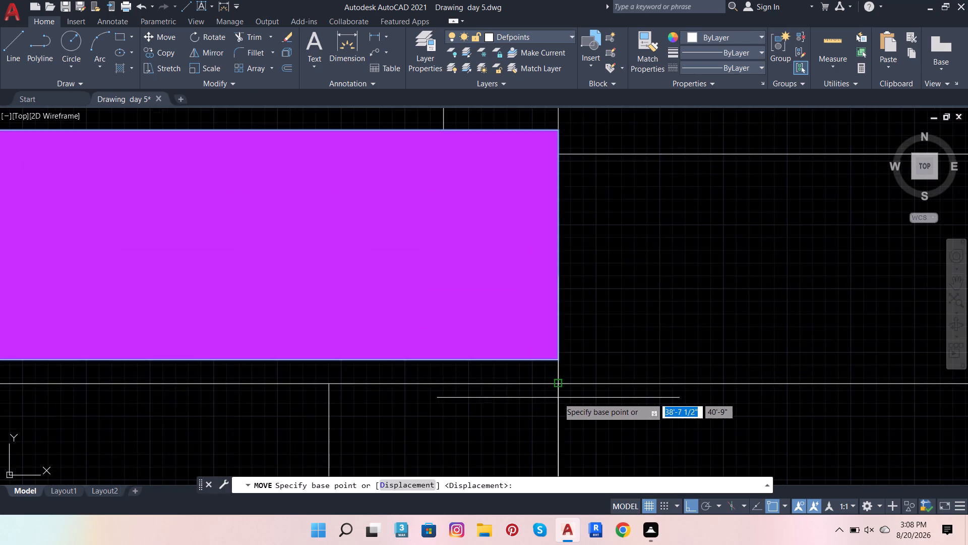
scroll(563, 387, "up", 4)
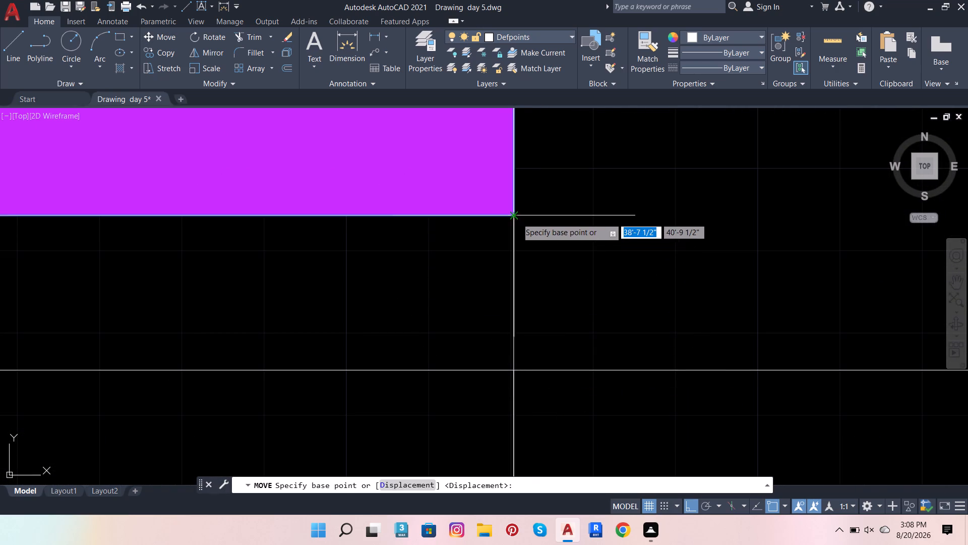
left_click(517, 218)
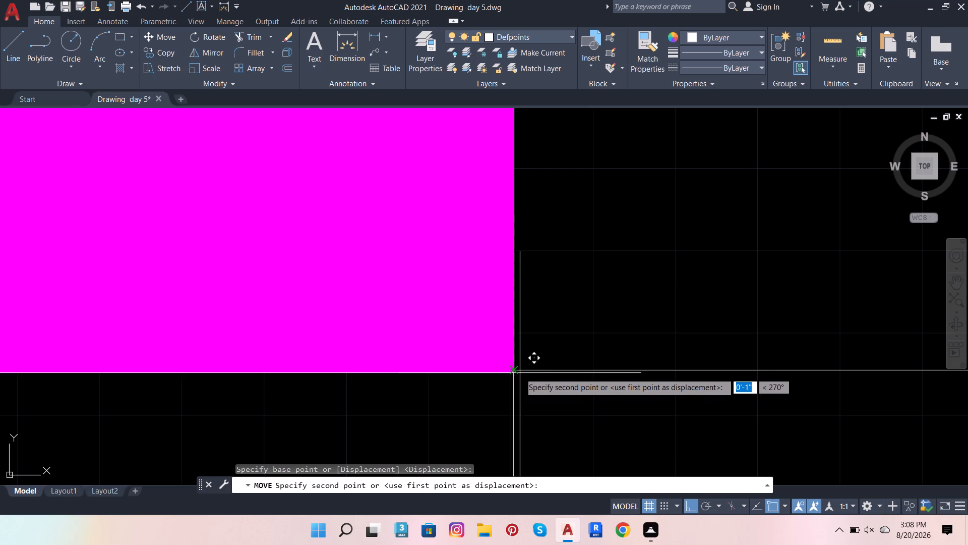
left_click(515, 373)
scroll(604, 355, "down", 8)
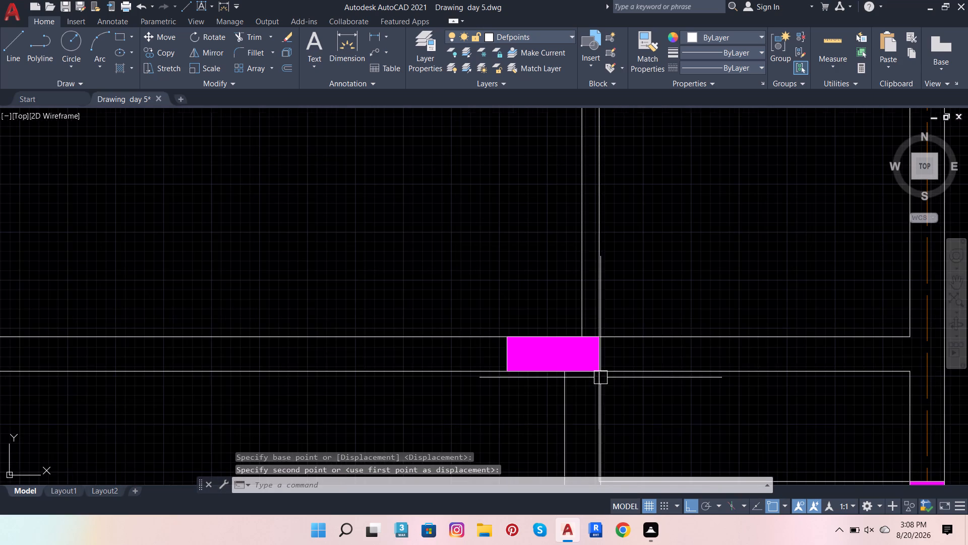
scroll(585, 328, "down", 3)
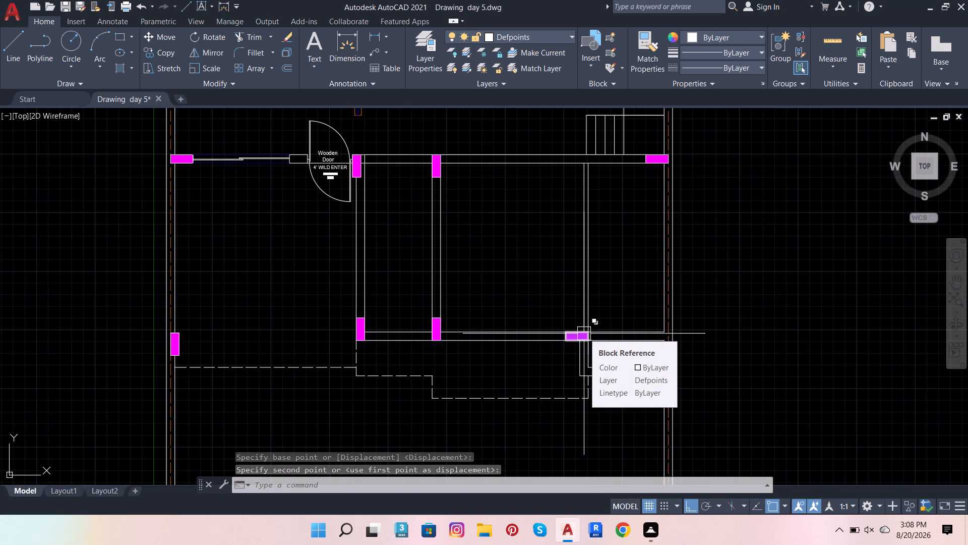
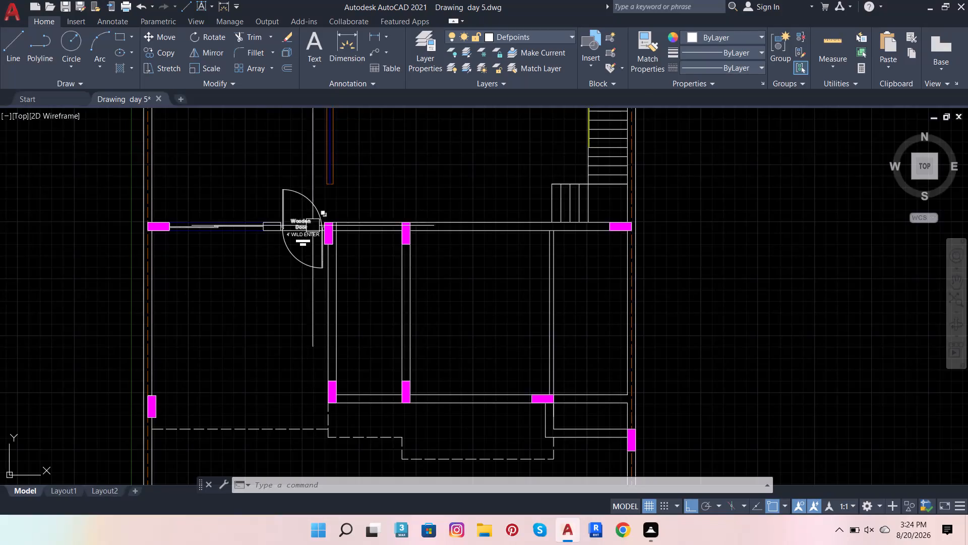
Offset the inner side-wall lines of the upper middle room 3' inward from both sides.
scroll(332, 252, "down", 1)
scroll(431, 336, "down", 1)
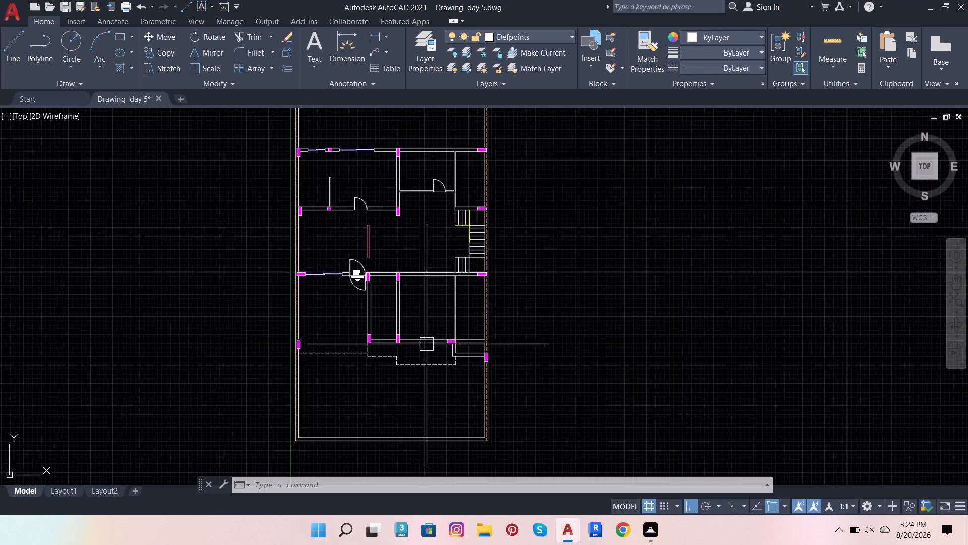
scroll(427, 344, "down", 1)
scroll(409, 210, "up", 2)
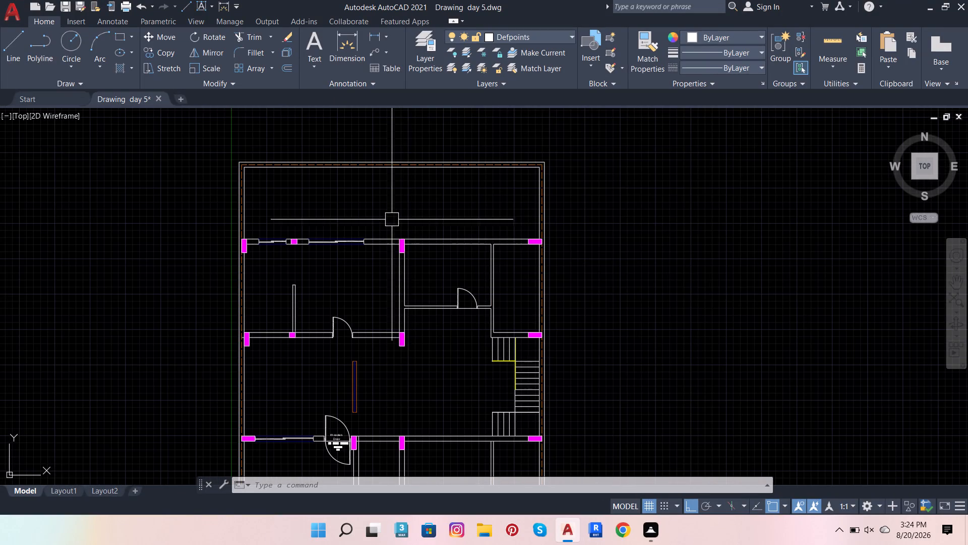
scroll(385, 221, "up", 2)
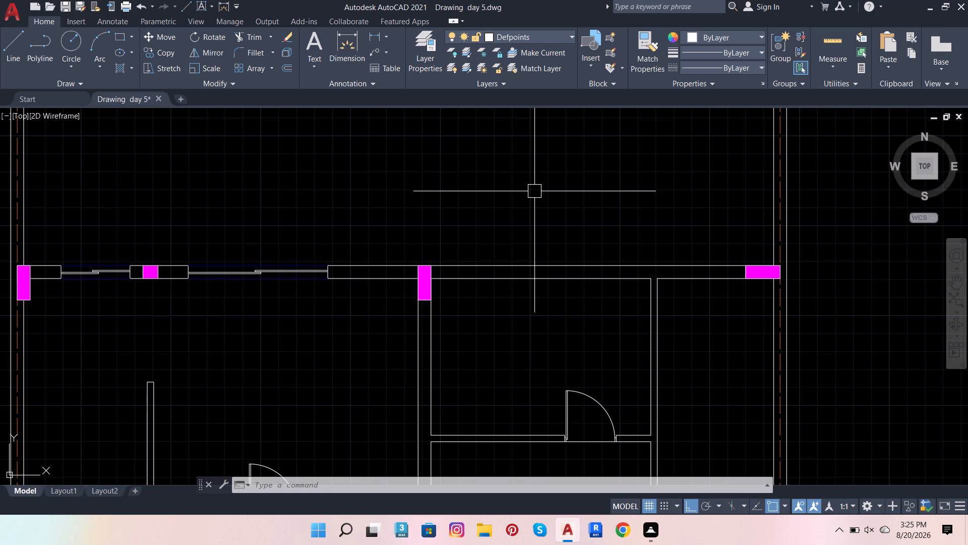
left_click(433, 347)
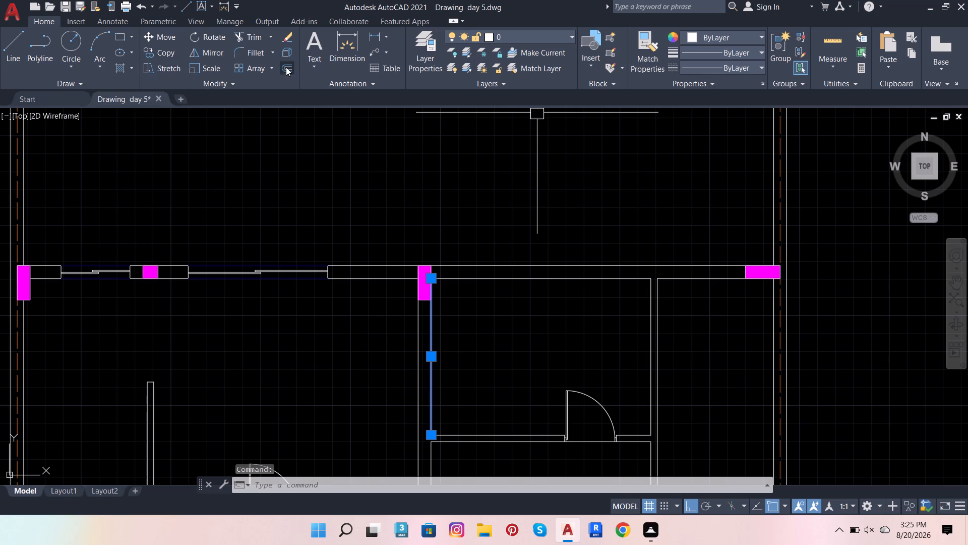
left_click(286, 67)
left_click(431, 340)
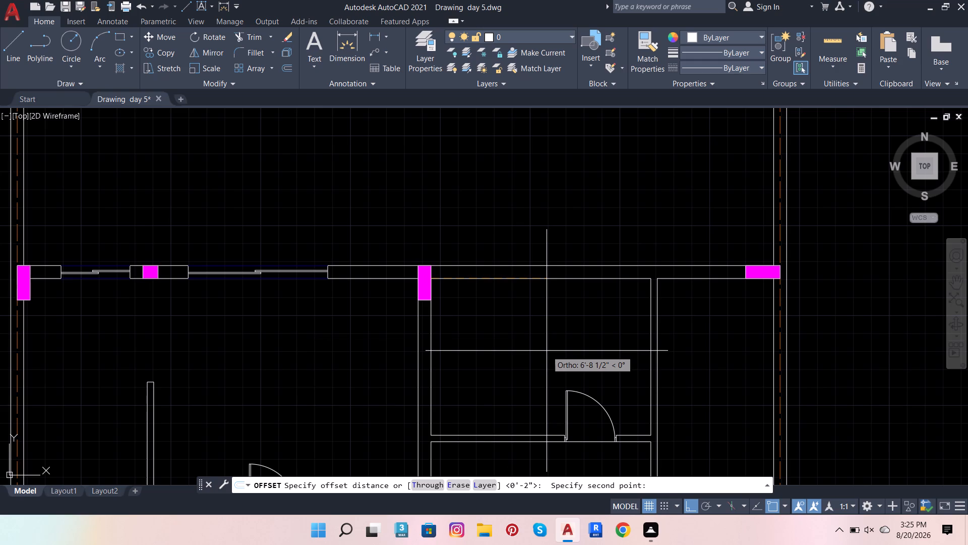
key("3")
key("apostrophe")
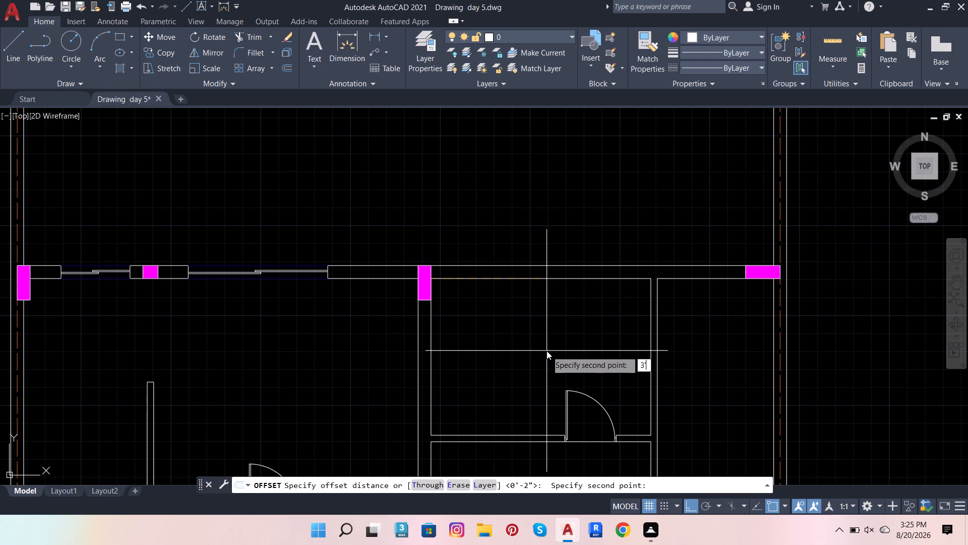
key("Return")
left_click(546, 351)
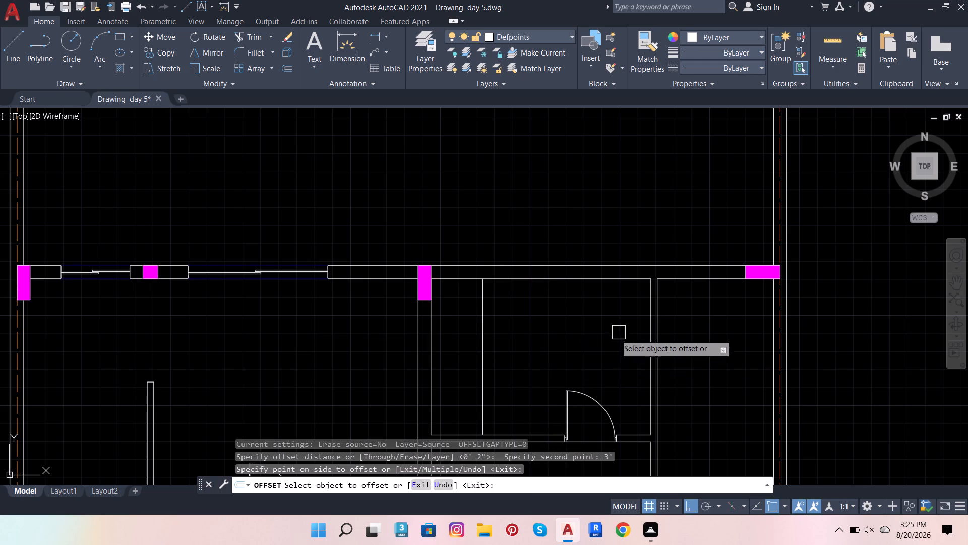
left_click(646, 321)
left_click(595, 323)
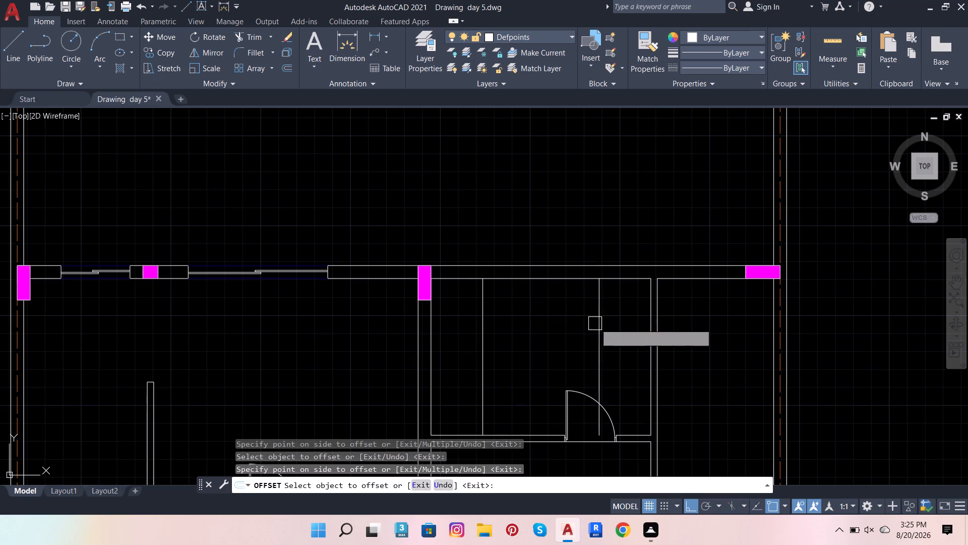
scroll(503, 256, "down", 1)
scroll(280, 261, "up", 2)
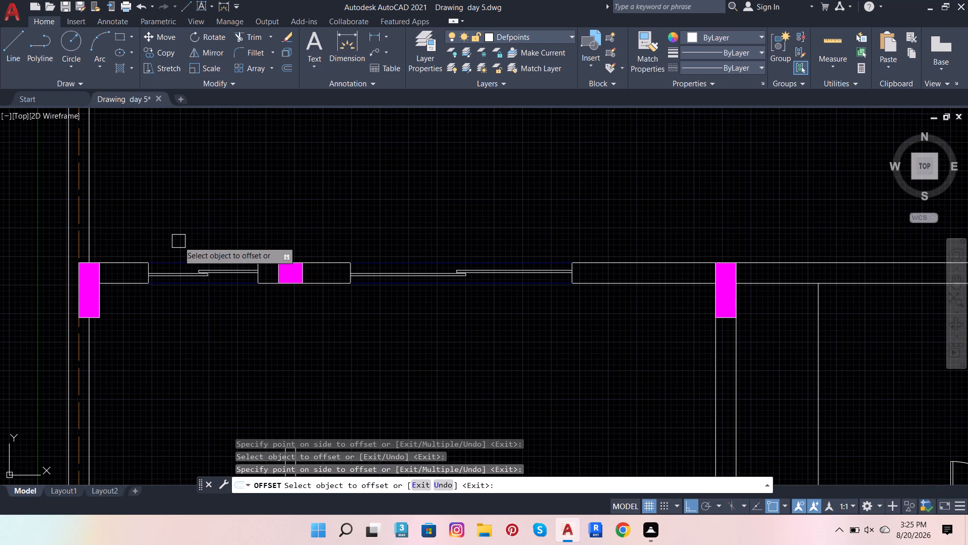
key("Escape")
key("Escape")
key("Escape")
key("Escape")
key("Escape")
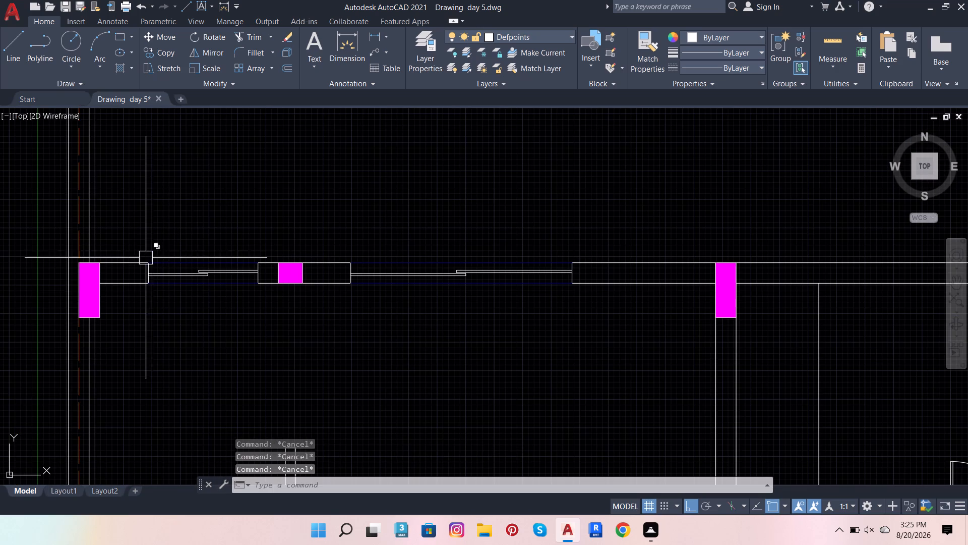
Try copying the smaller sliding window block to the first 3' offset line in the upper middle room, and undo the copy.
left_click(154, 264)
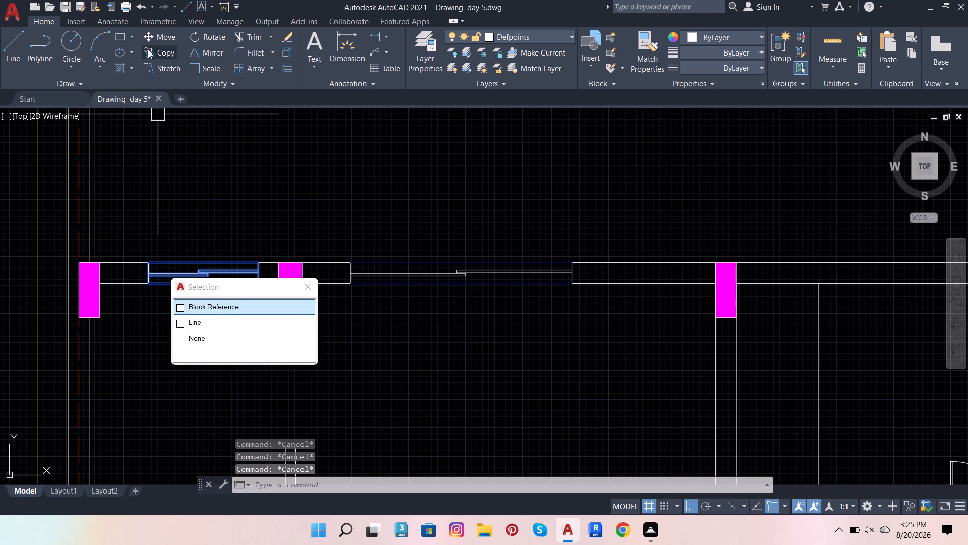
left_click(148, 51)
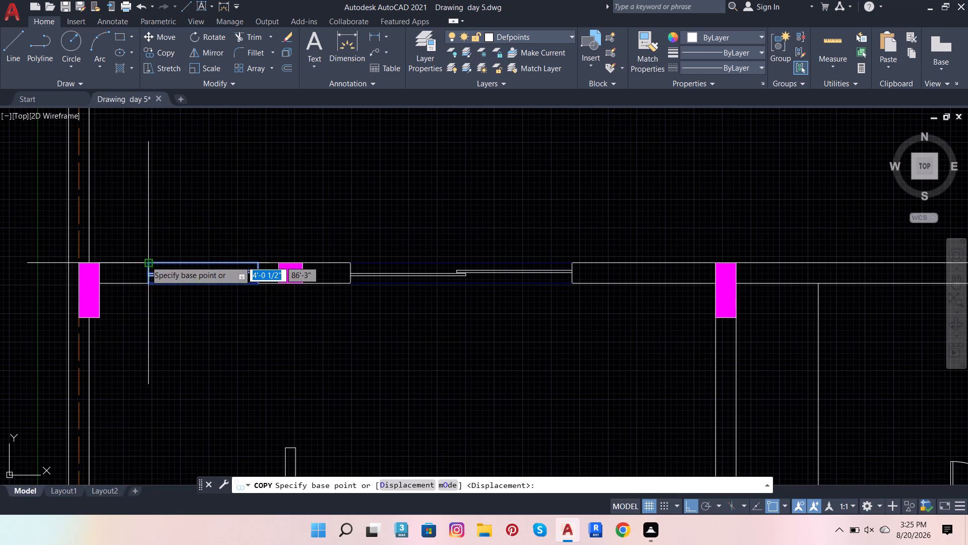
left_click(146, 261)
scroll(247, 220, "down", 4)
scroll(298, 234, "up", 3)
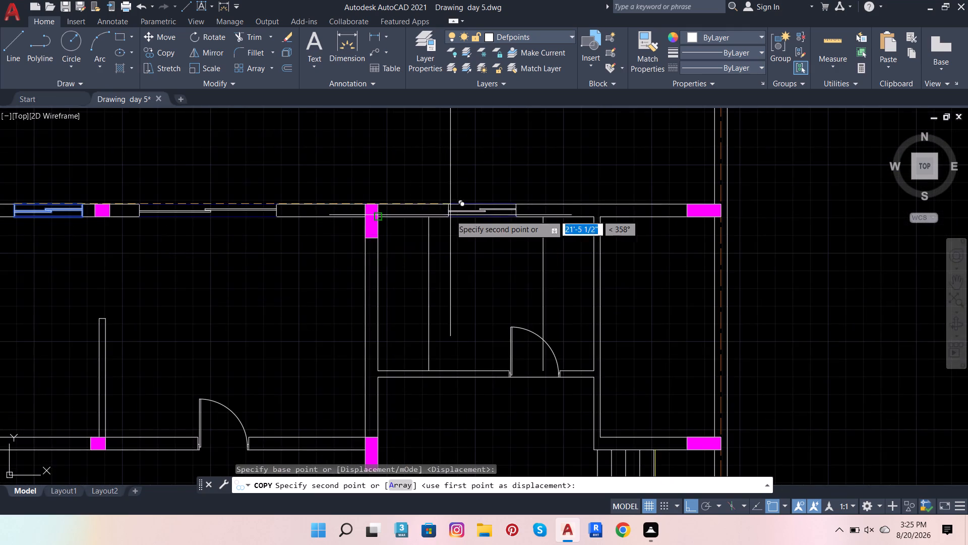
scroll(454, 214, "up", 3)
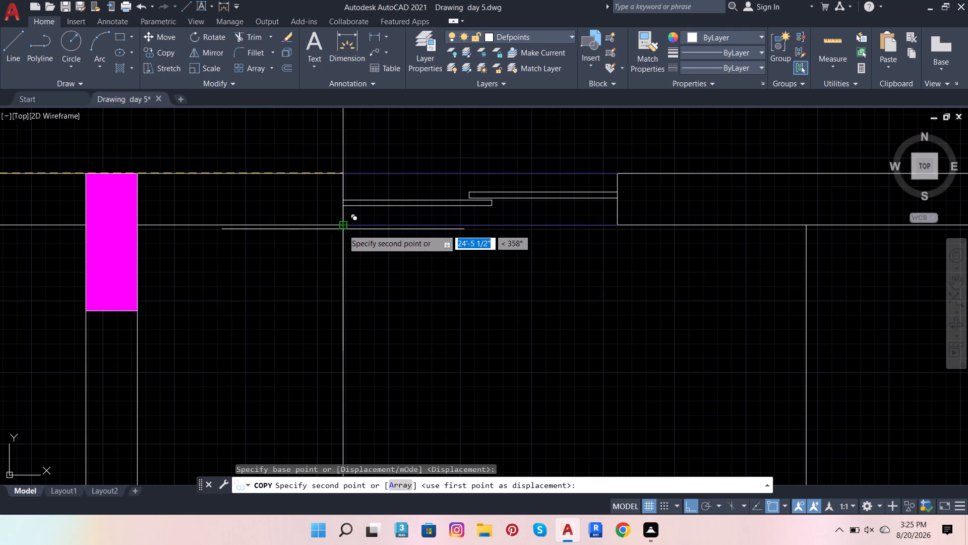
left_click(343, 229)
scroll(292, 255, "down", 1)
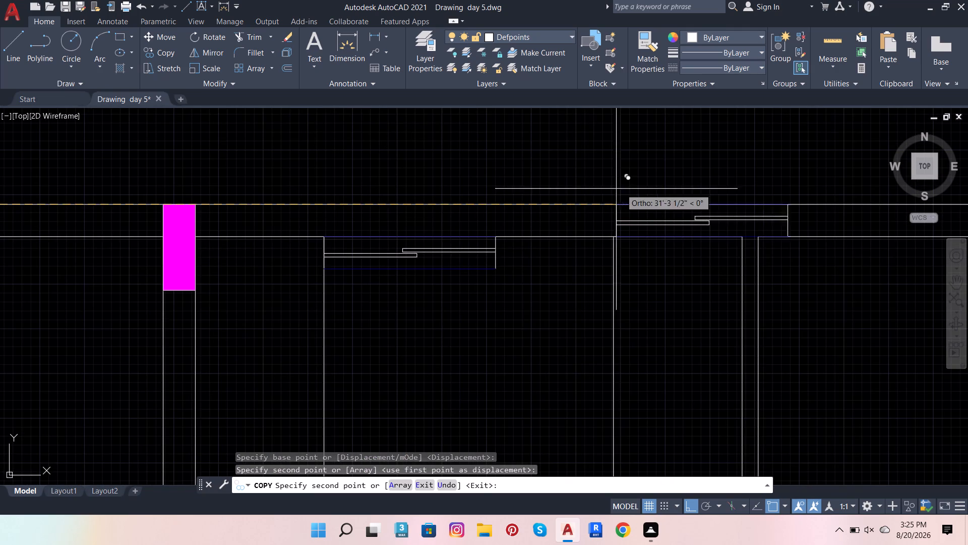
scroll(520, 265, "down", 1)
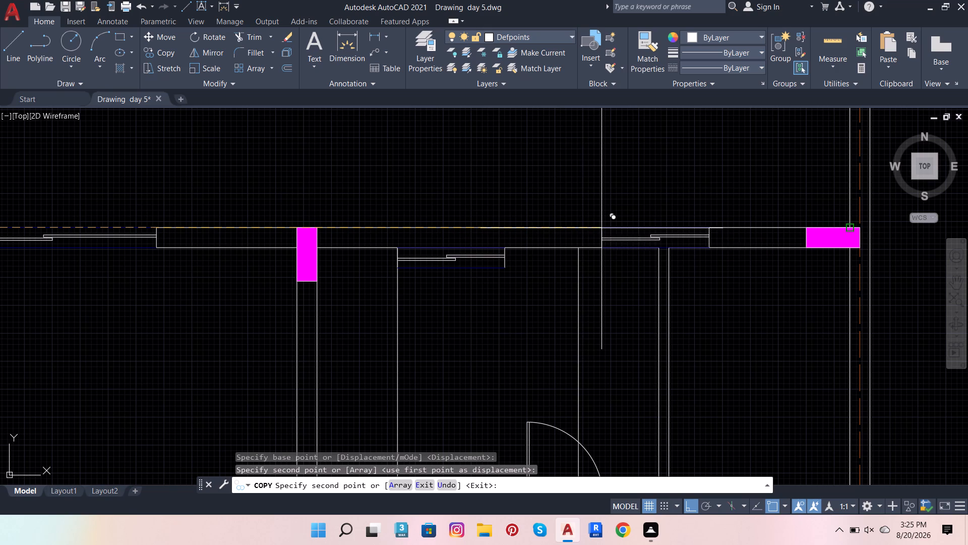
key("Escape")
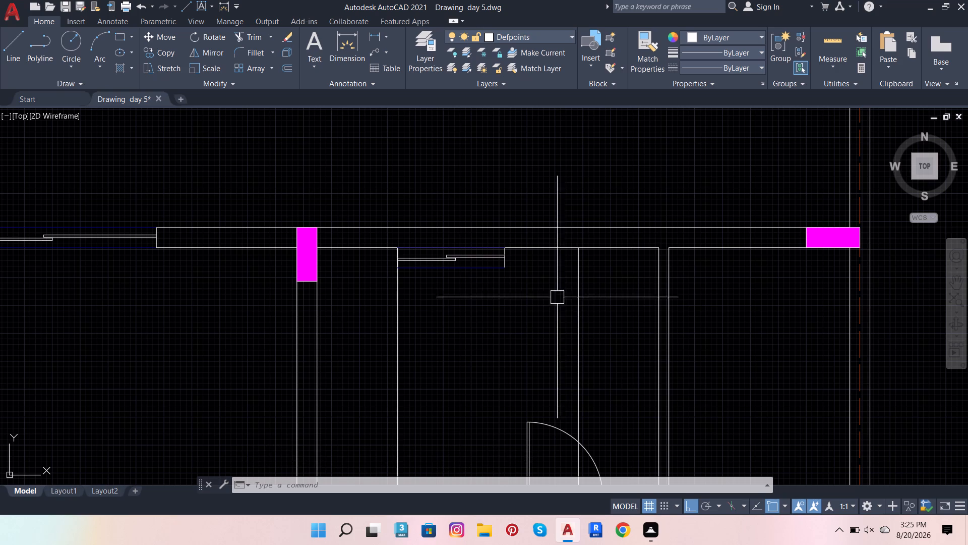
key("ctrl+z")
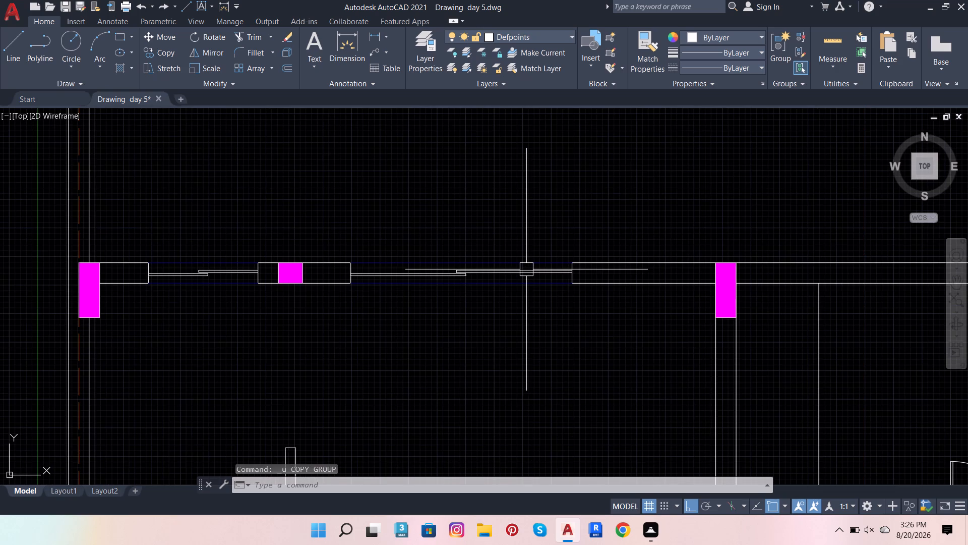
Dimension the distance between the two 3' offset lines at the upper middle room's top wall.
scroll(341, 384, "down", 4)
scroll(415, 357, "up", 4)
scroll(450, 376, "down", 2)
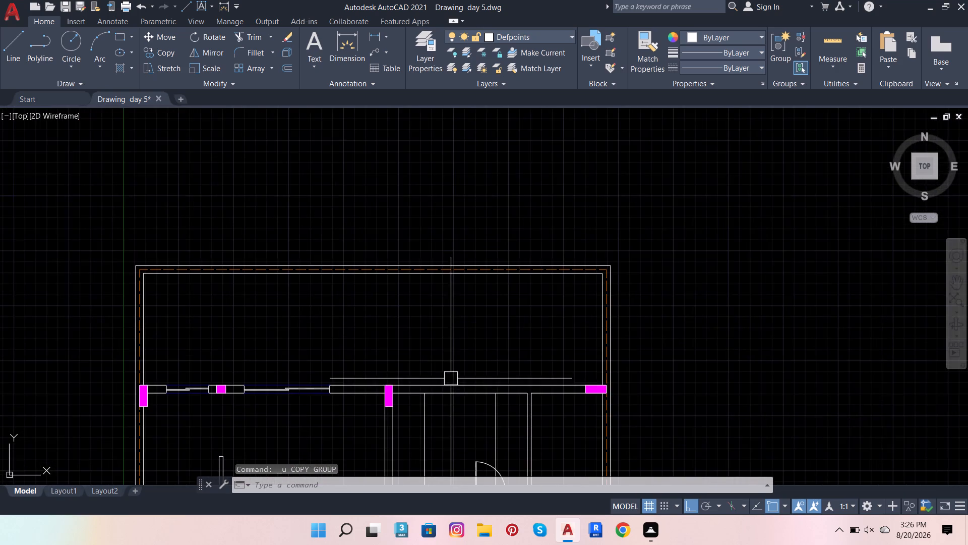
scroll(445, 437, "up", 2)
scroll(482, 344, "up", 2)
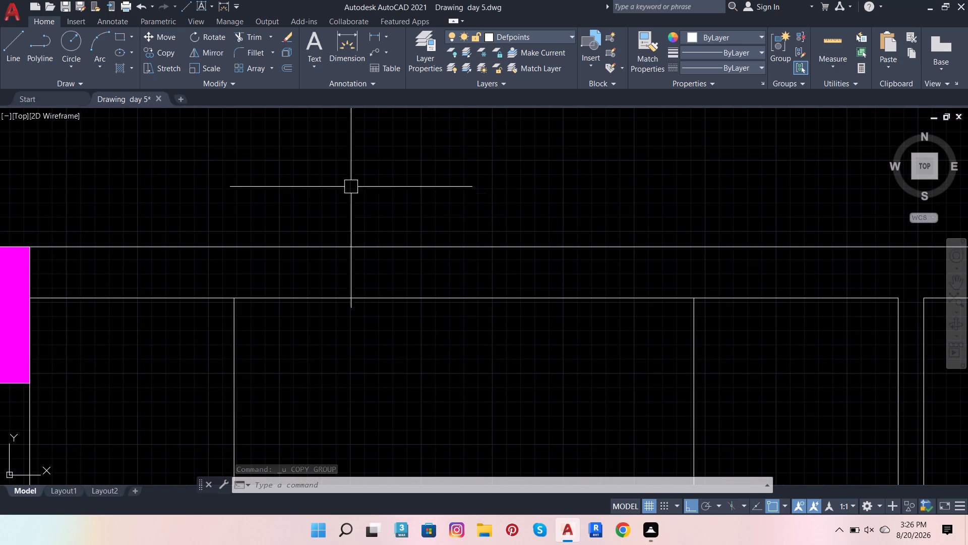
left_click(343, 51)
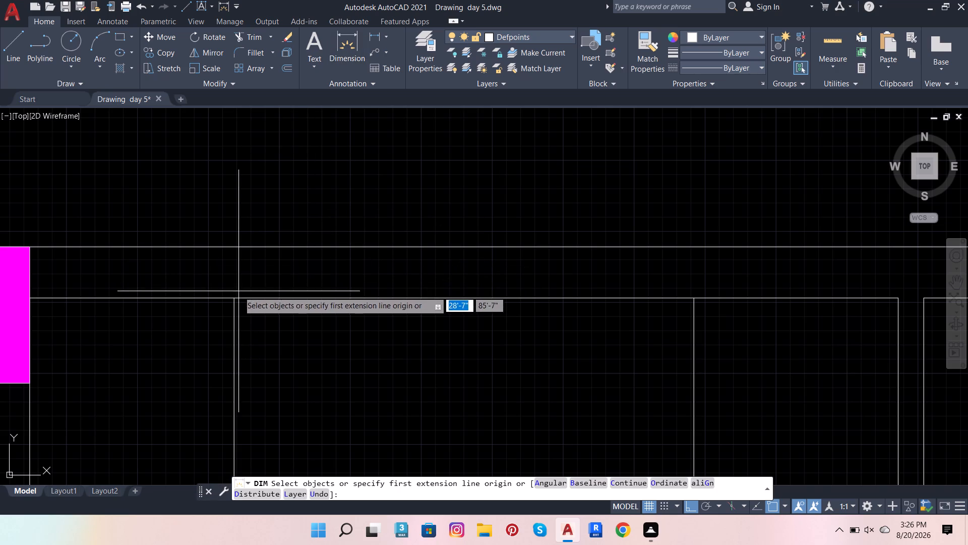
left_click(237, 296)
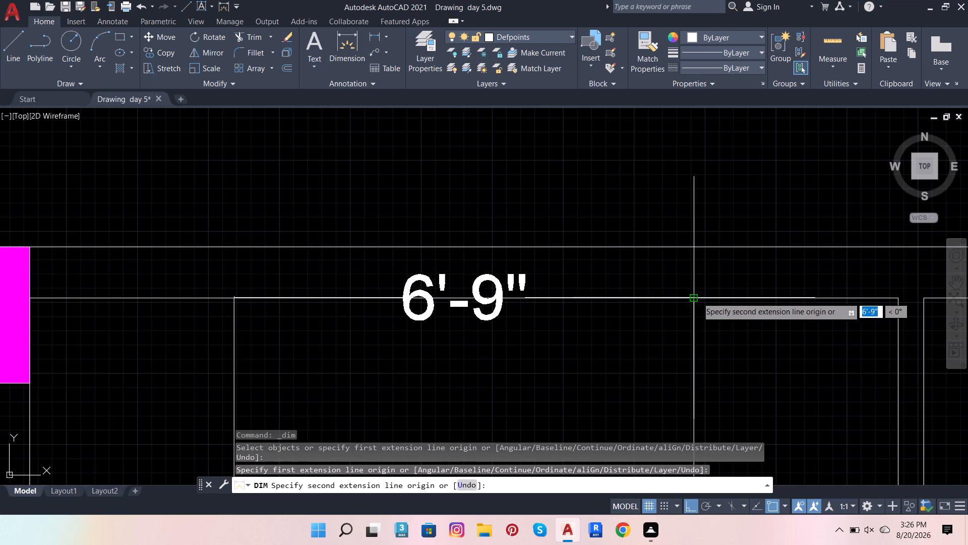
left_click(697, 297)
left_click(589, 350)
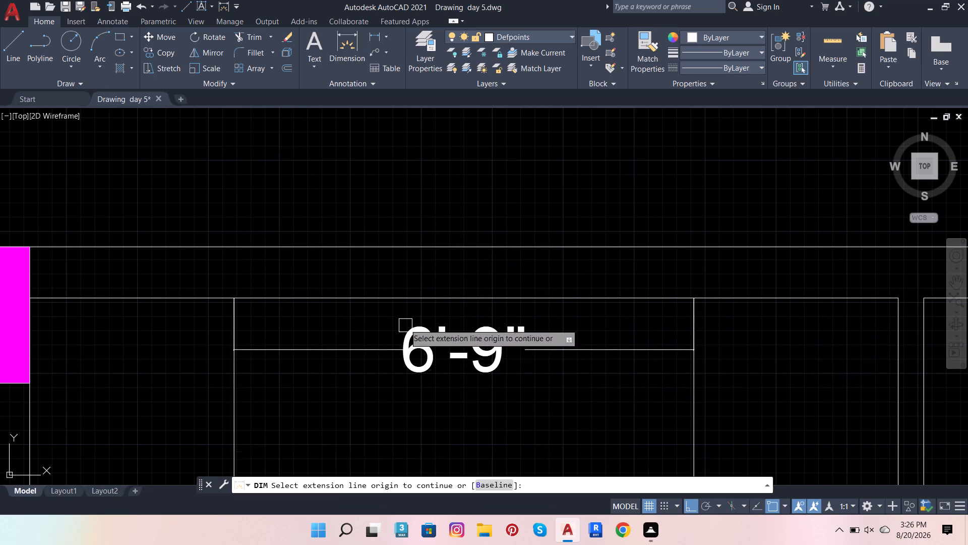
key("Escape")
key("Escape")
key("Escape")
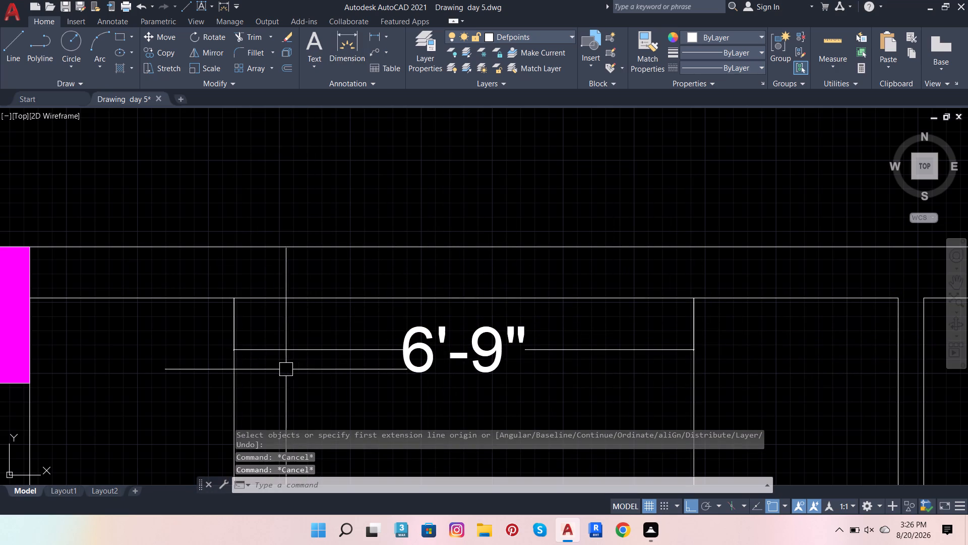
Offset both 3' guide lines 1'6" toward each other inside the upper middle room.
left_click(240, 384)
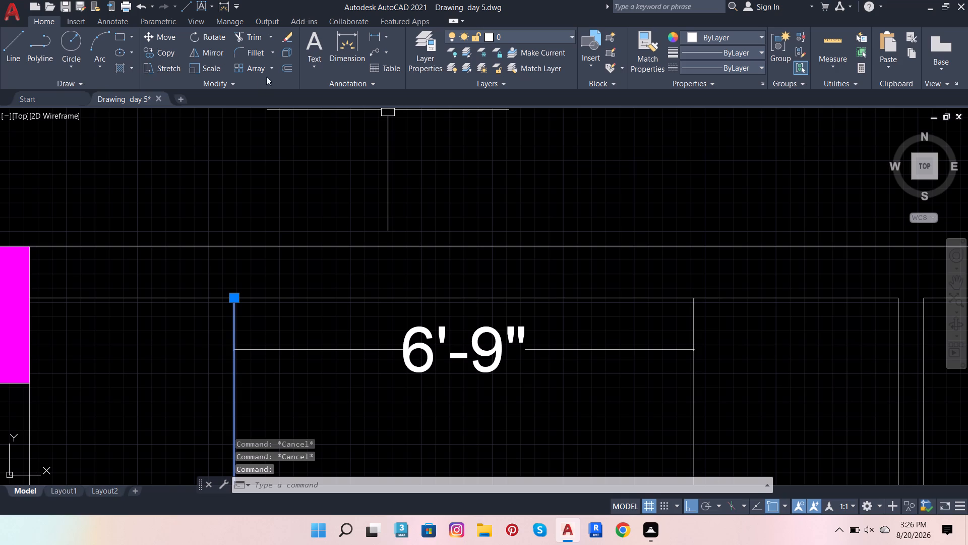
left_click(280, 68)
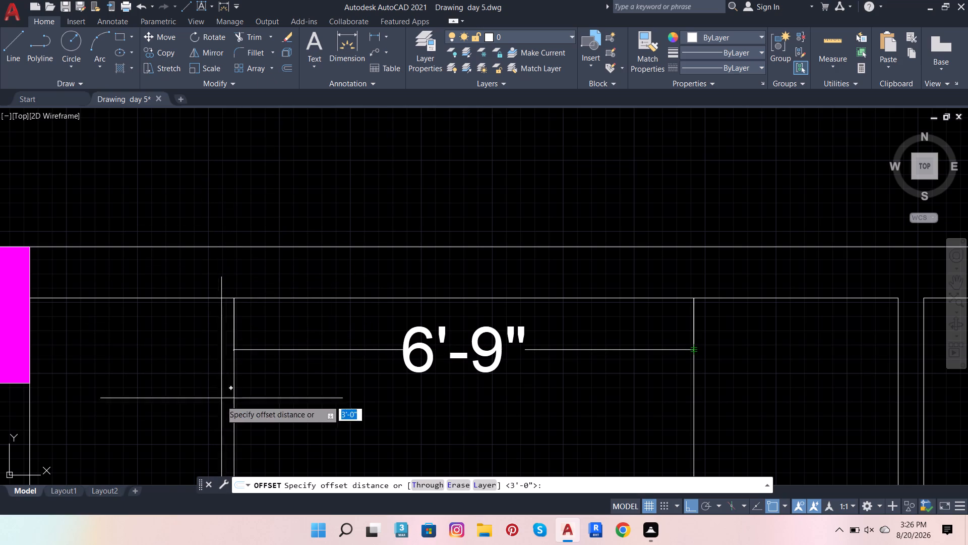
left_click_drag(234, 437, 256, 429)
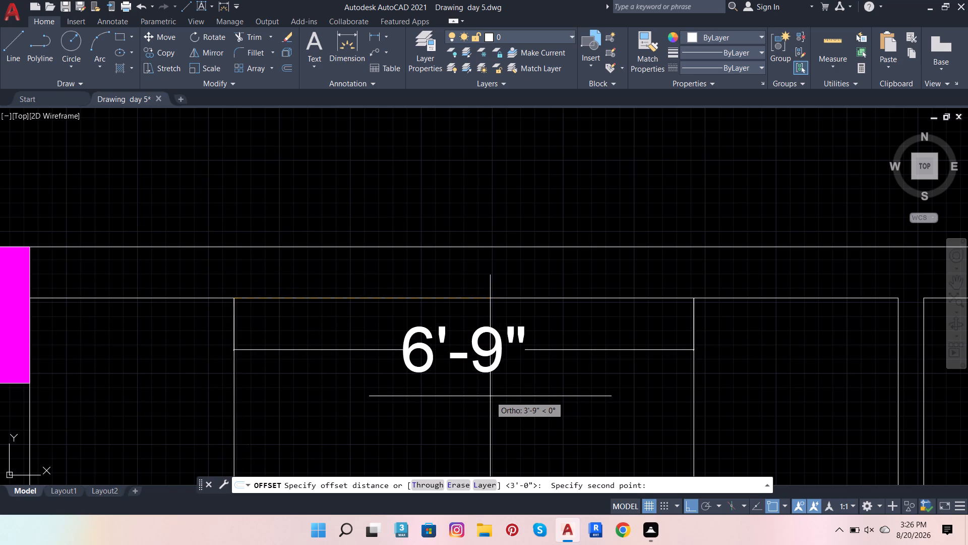
key("1")
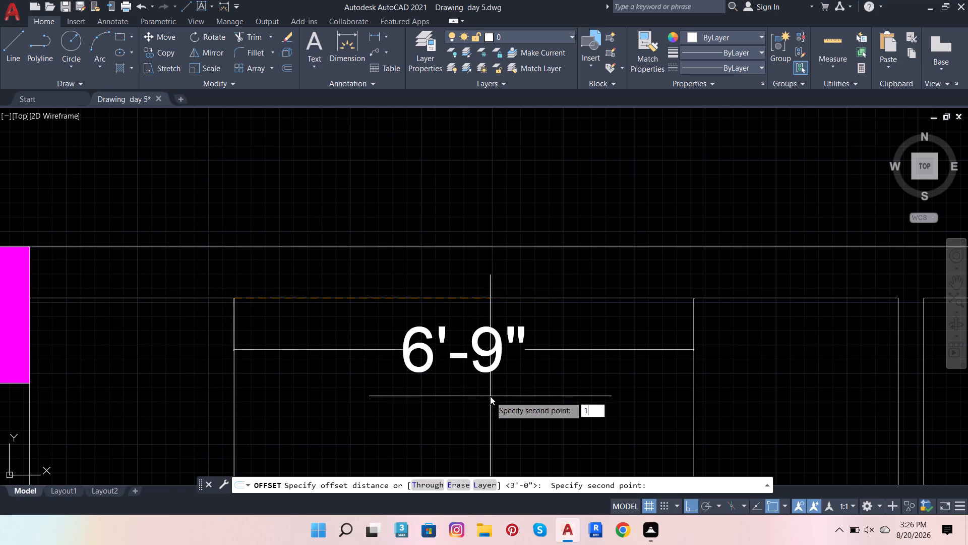
key("apostrophe")
key("6")
key("Return")
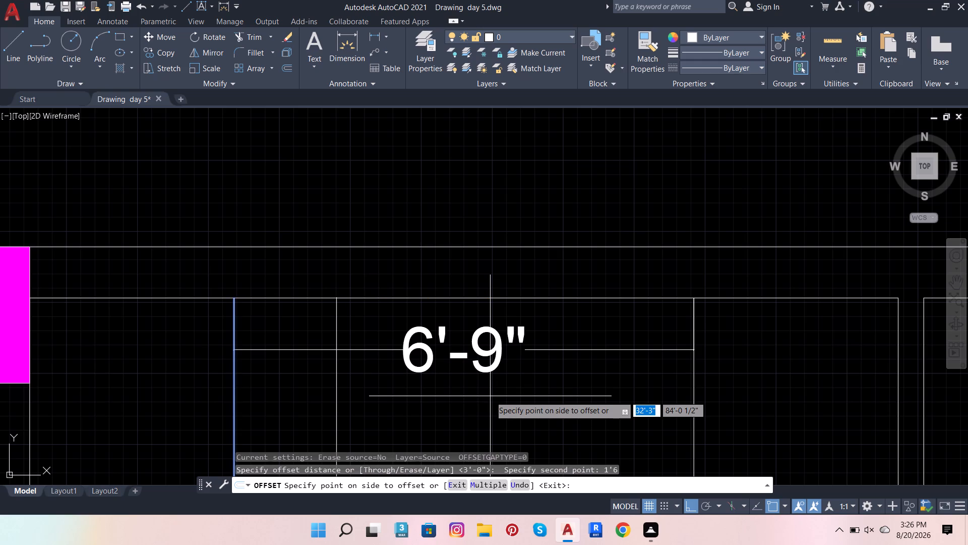
left_click(490, 396)
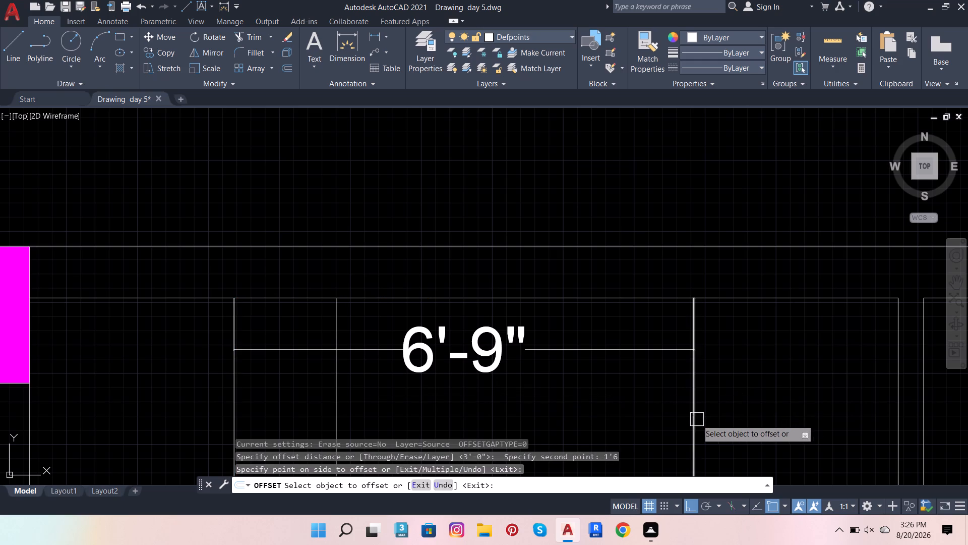
left_click(697, 419)
left_click(596, 395)
key("Escape")
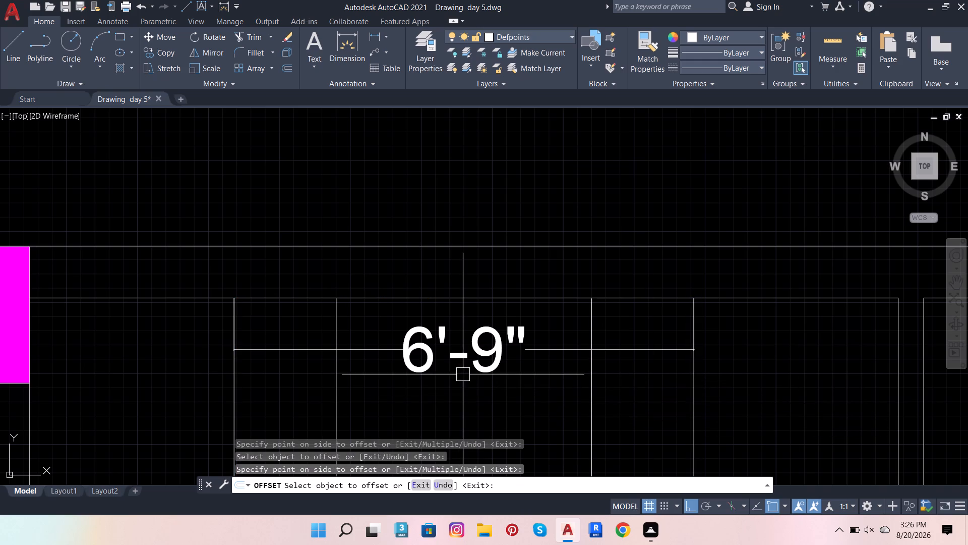
Delete the dimension between the outer guide lines in the upper middle room.
left_click(493, 359)
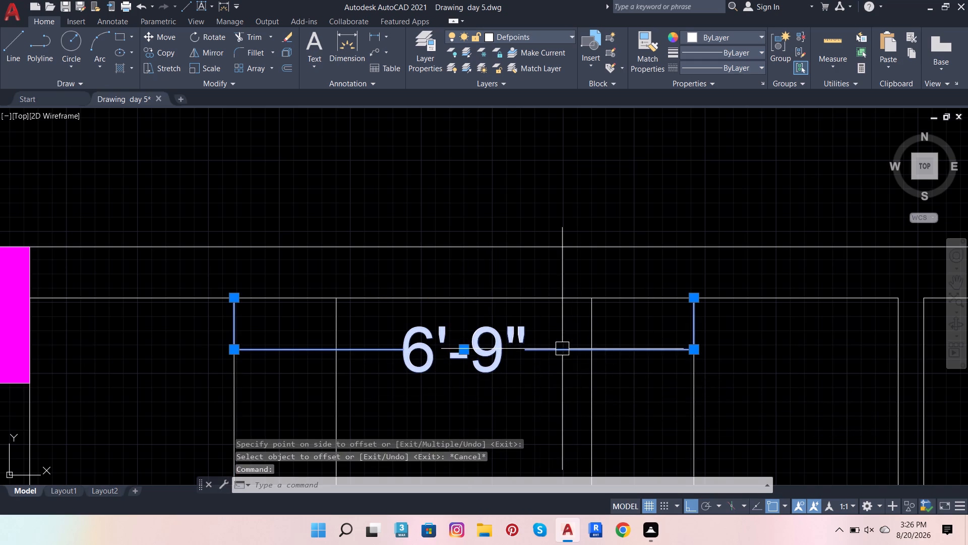
key("Delete")
key("Delete")
key("Delete")
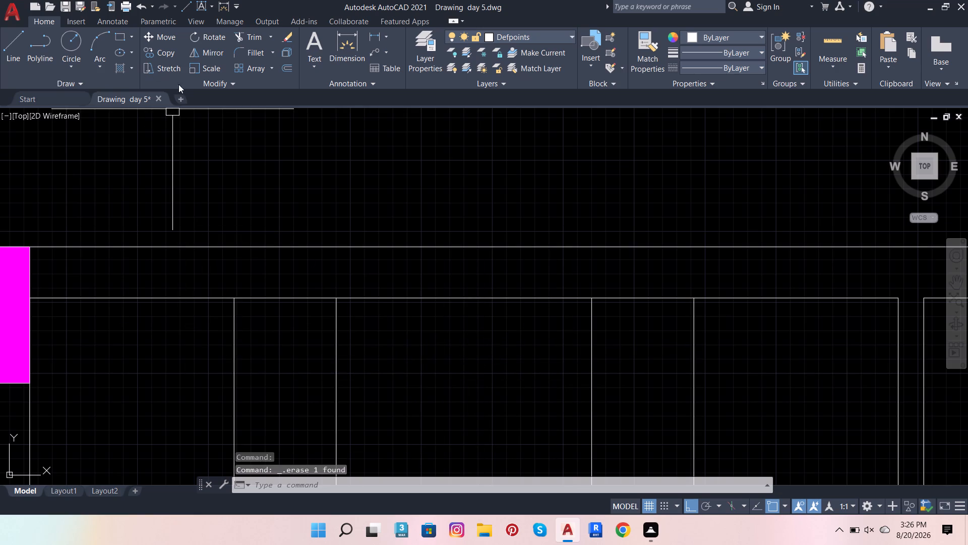
Trim the four guide lines in the upper middle room so they remain only within the top wall's thickness.
left_click(240, 34)
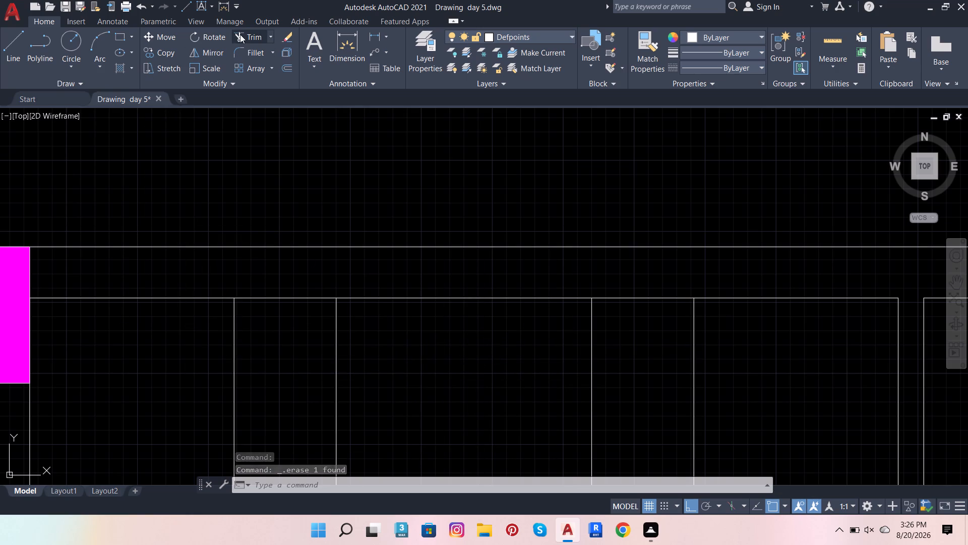
left_click(238, 366, "shift")
left_click(337, 349, "shift")
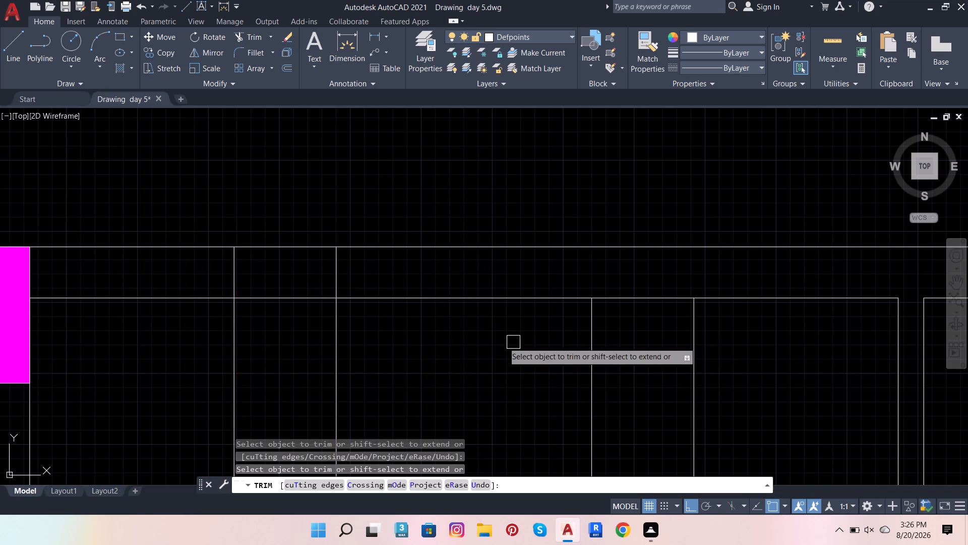
left_click(581, 351, "shift")
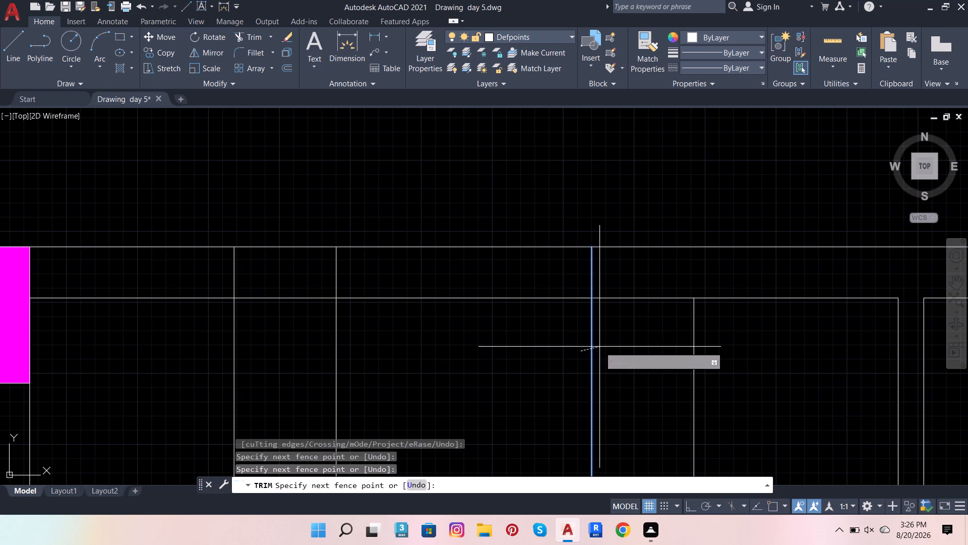
left_click(599, 347, "shift")
left_click(691, 355, "shift")
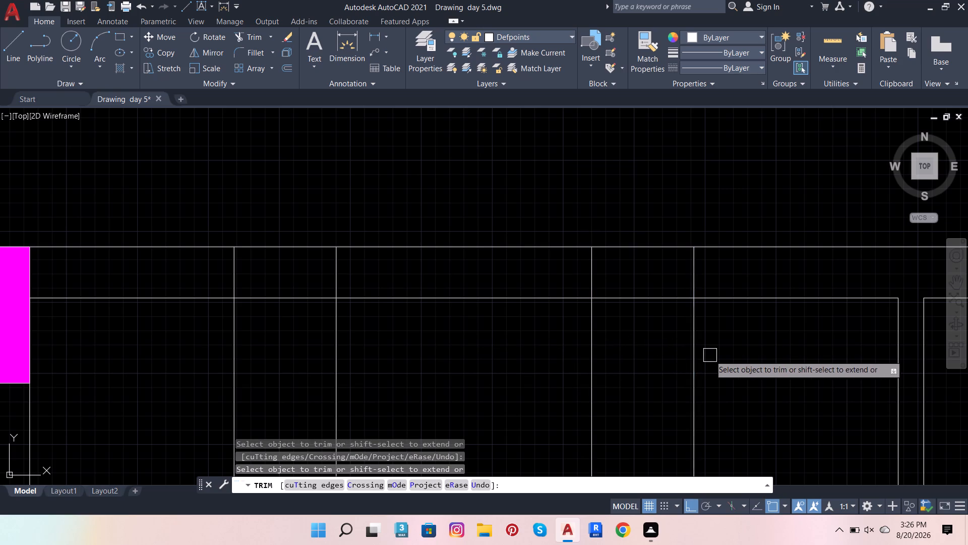
left_click_drag(716, 358, 217, 374)
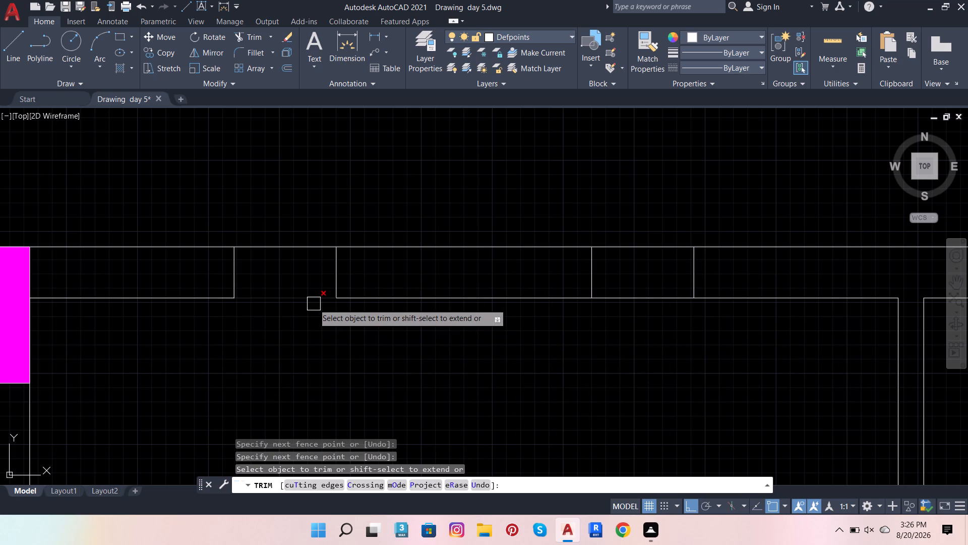
Trim both faces of the top wall between each pair of guide lines to cut two window openings.
left_click(314, 304)
left_click(309, 253)
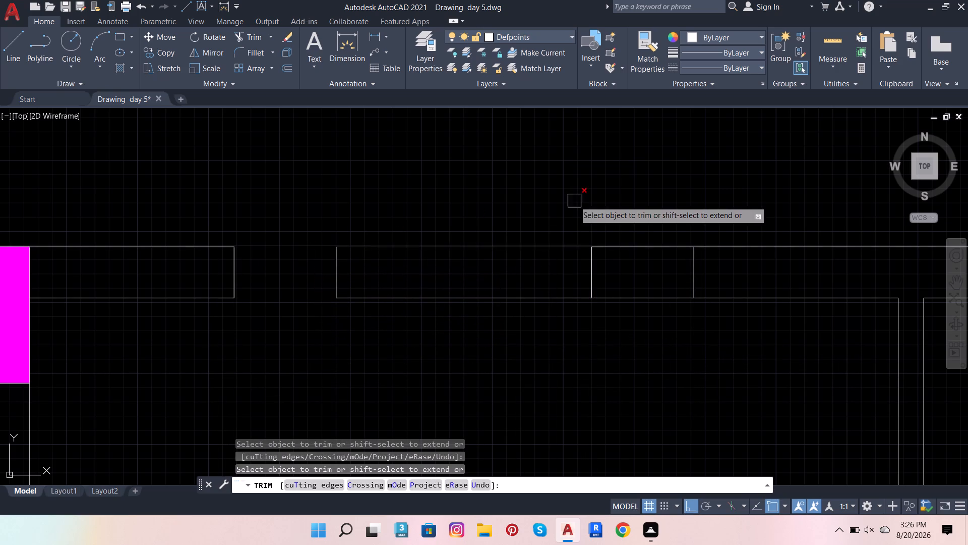
left_click(620, 246)
left_click(645, 295)
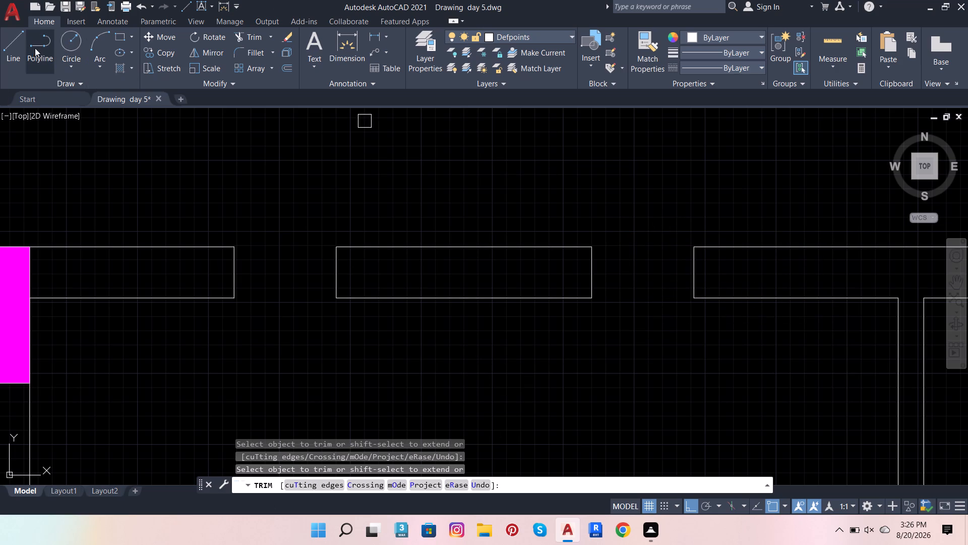
Draw a horizontal line from the midpoint of the first opening's left jamb across the gap, trimmed at the opposite jamb.
left_click_drag(21, 41, 28, 36)
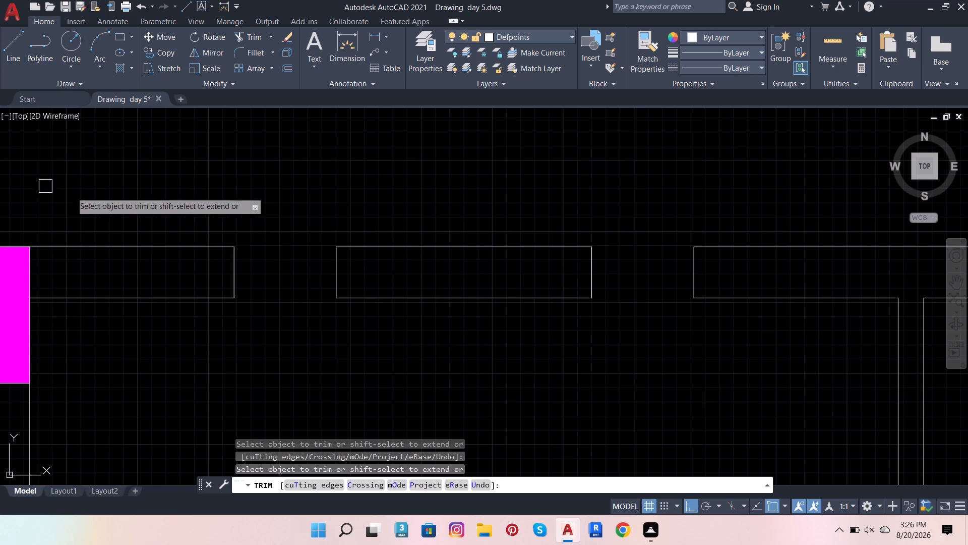
left_click(4, 43)
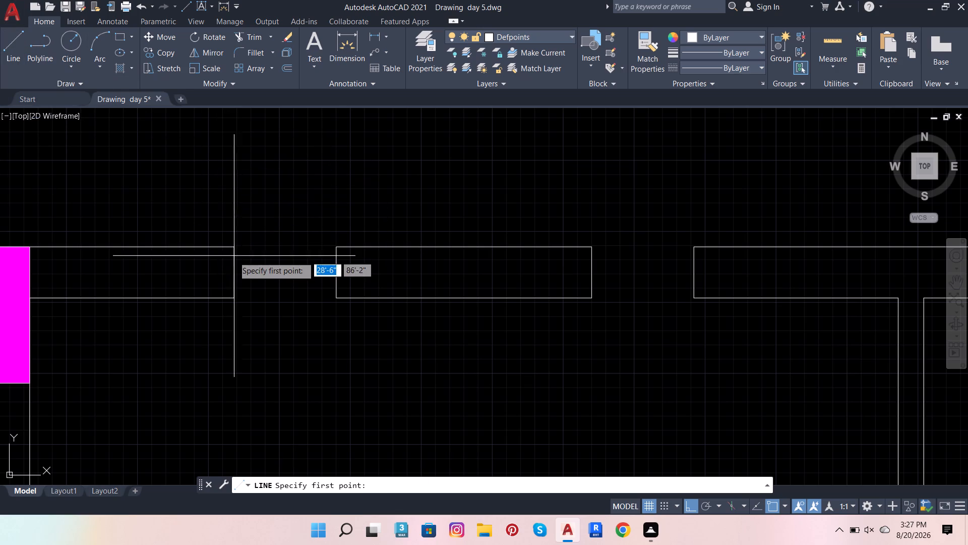
right_click(236, 259)
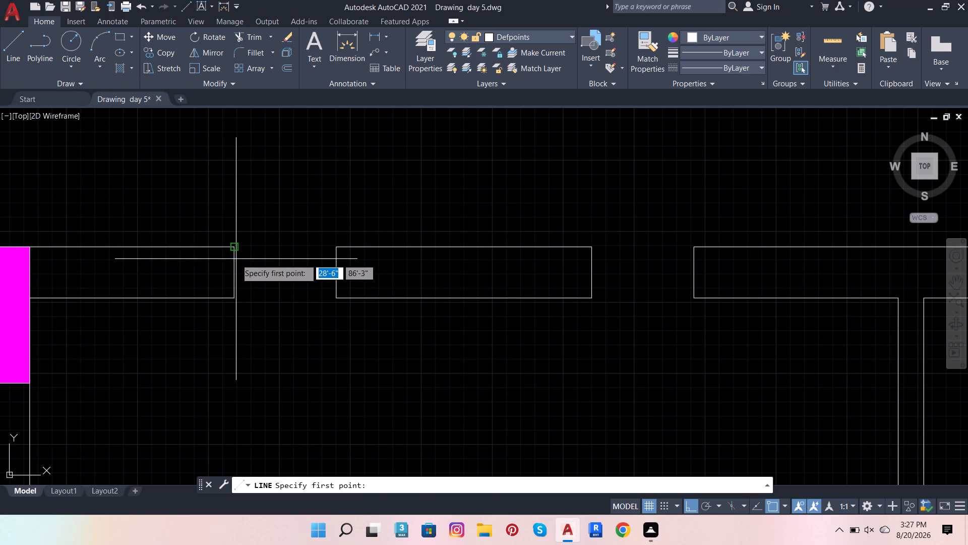
right_click(275, 296, "shift")
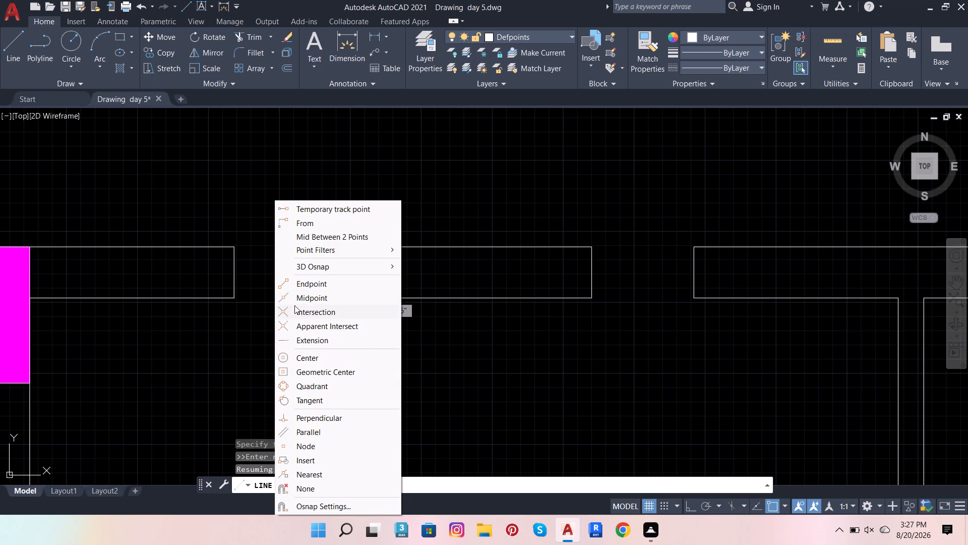
left_click(313, 298)
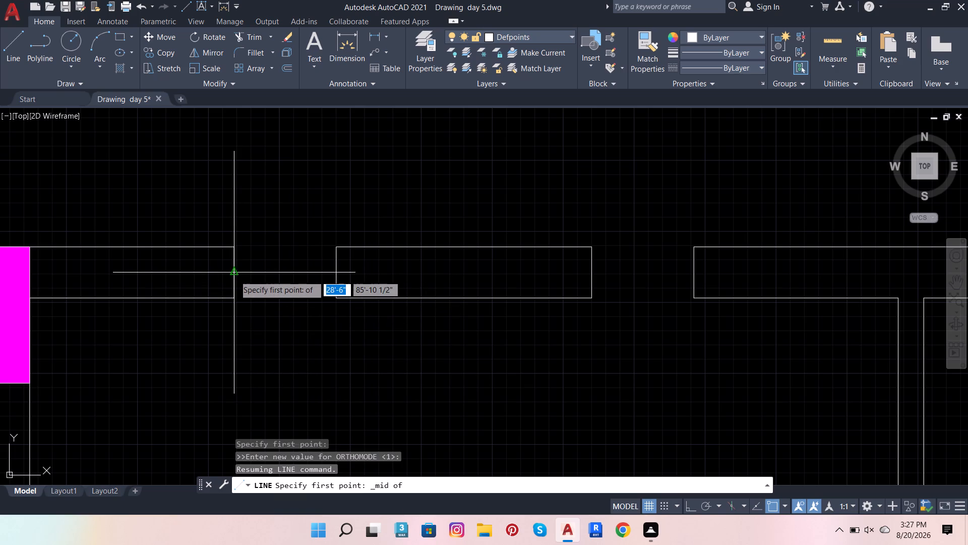
left_click(234, 276)
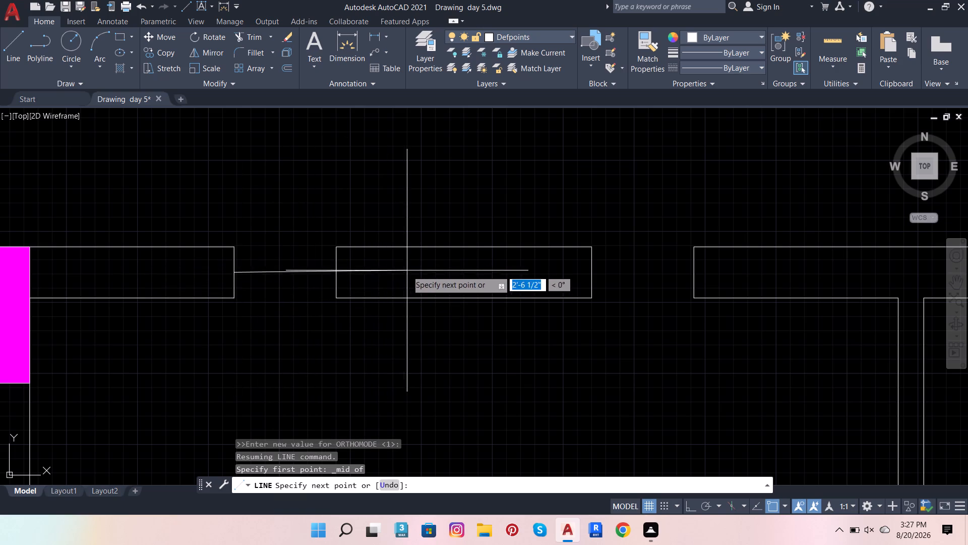
left_click(687, 507)
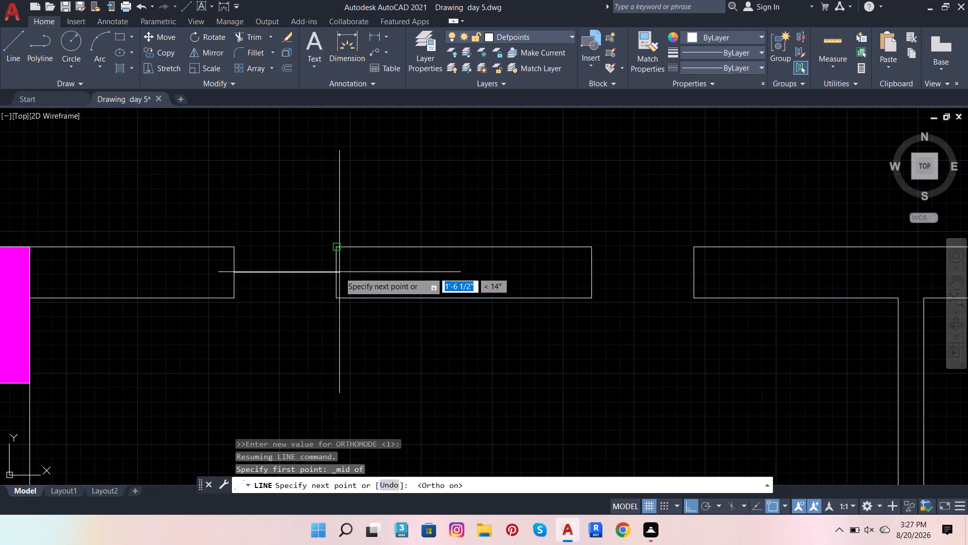
scroll(339, 272, "up", 3)
left_click(361, 277)
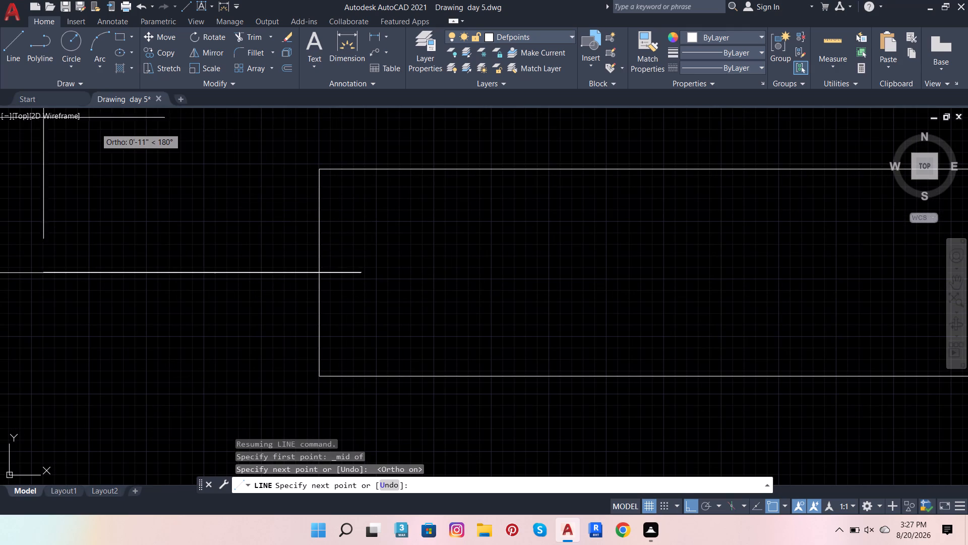
left_click(261, 35)
left_click(343, 275)
scroll(642, 235, "down", 3)
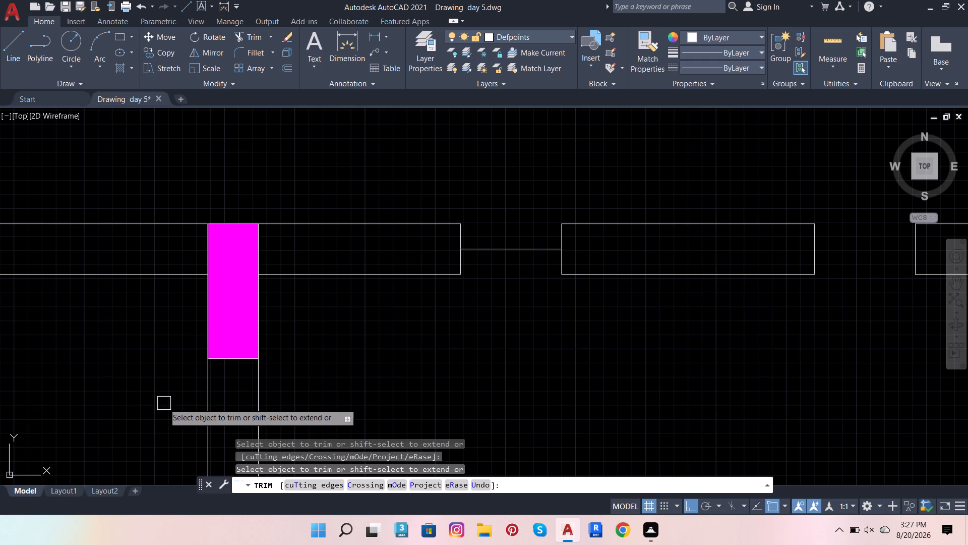
key("Escape")
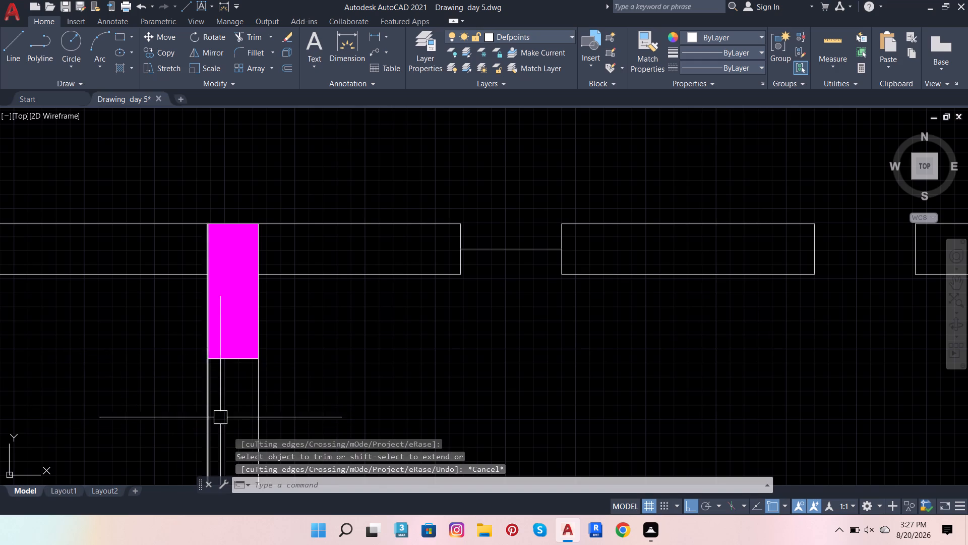
Offset the first window opening's centre line 0.2" to both sides.
left_click(481, 256)
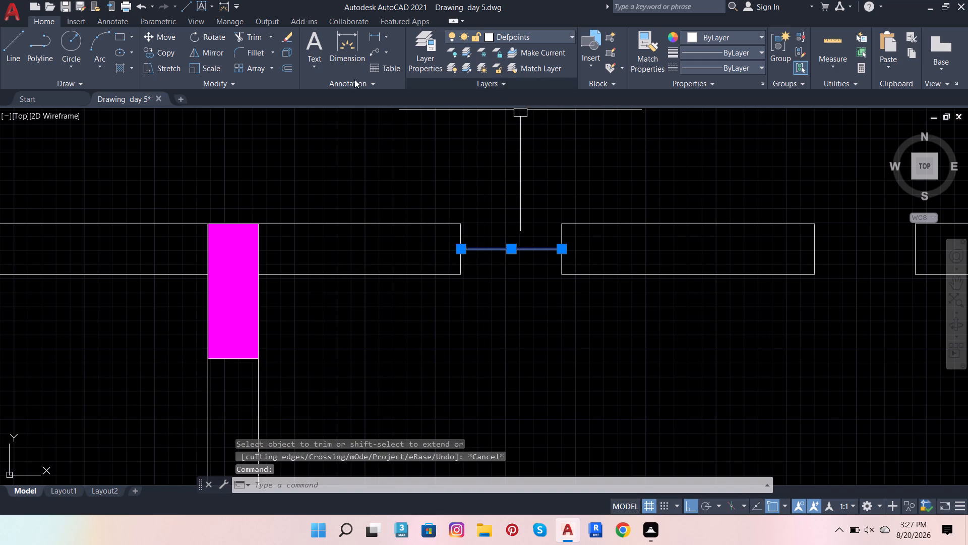
left_click(286, 69)
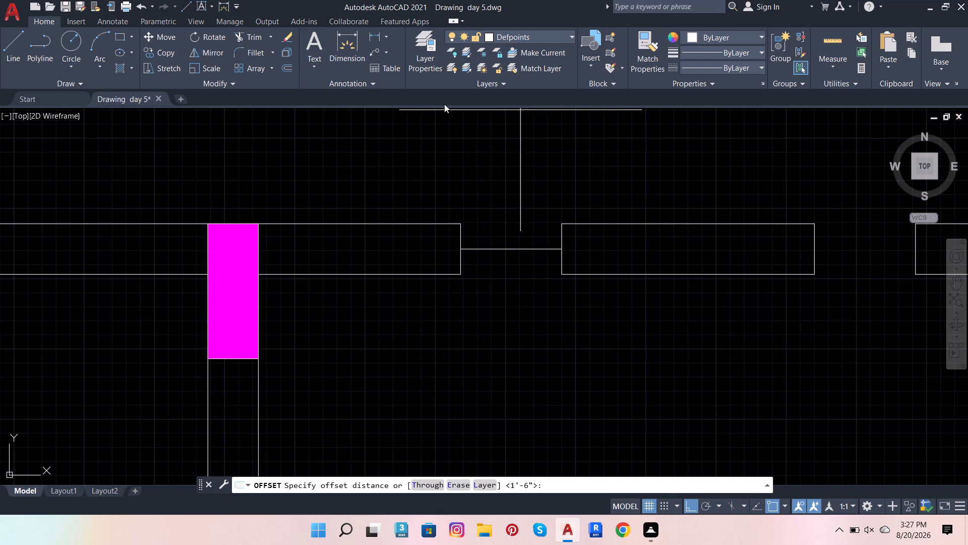
scroll(536, 199, "up", 2)
left_click(597, 327)
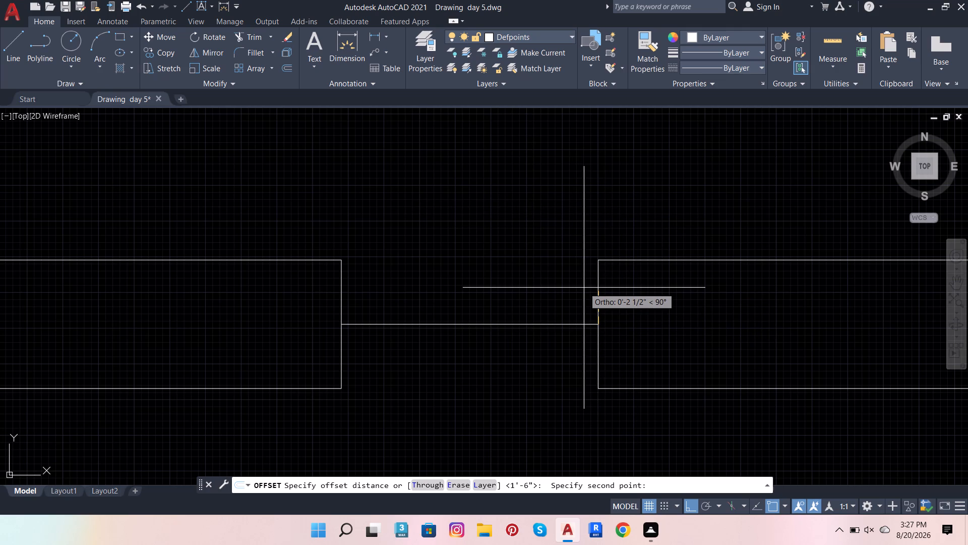
type(".2")
key("Return")
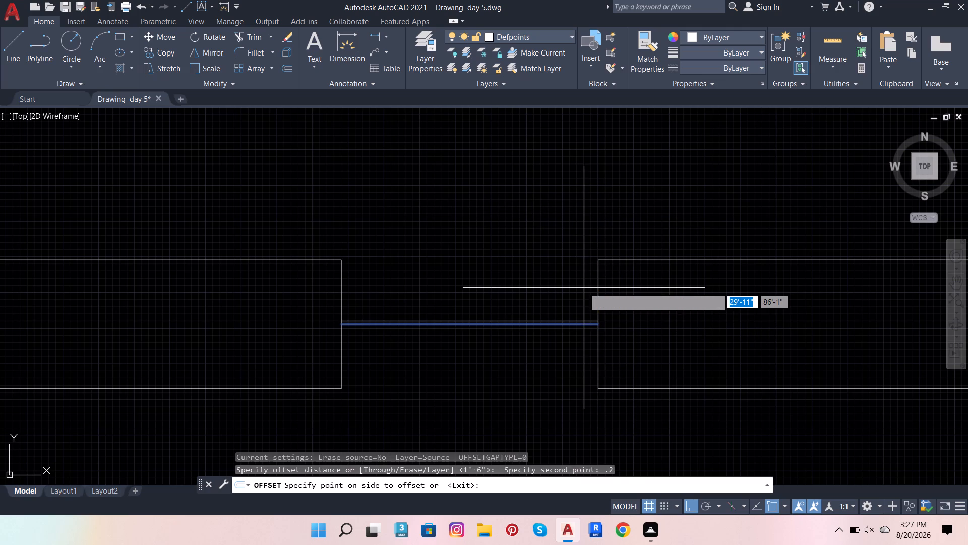
left_click(494, 242)
scroll(491, 338, "up", 2)
left_click_drag(493, 308, 489, 338)
left_click(485, 348)
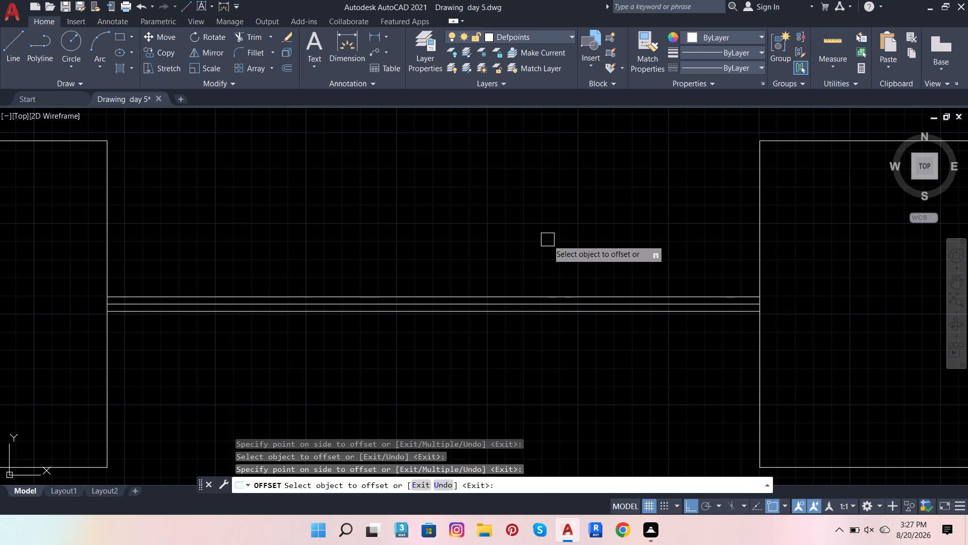
key("Escape")
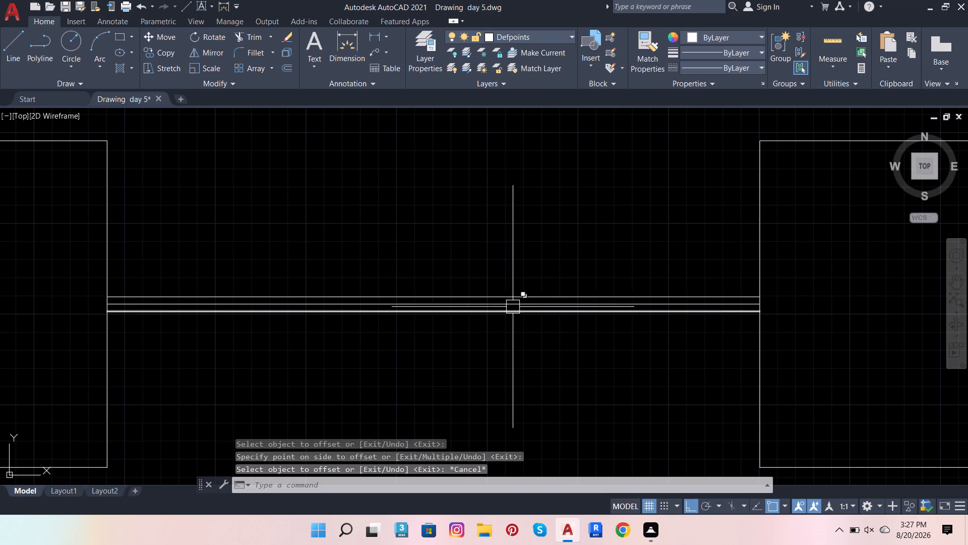
Delete the original centre line between the two offset lines in the first window opening.
scroll(514, 306, "up", 3)
left_click(515, 303)
key("Delete")
scroll(551, 315, "down", 4)
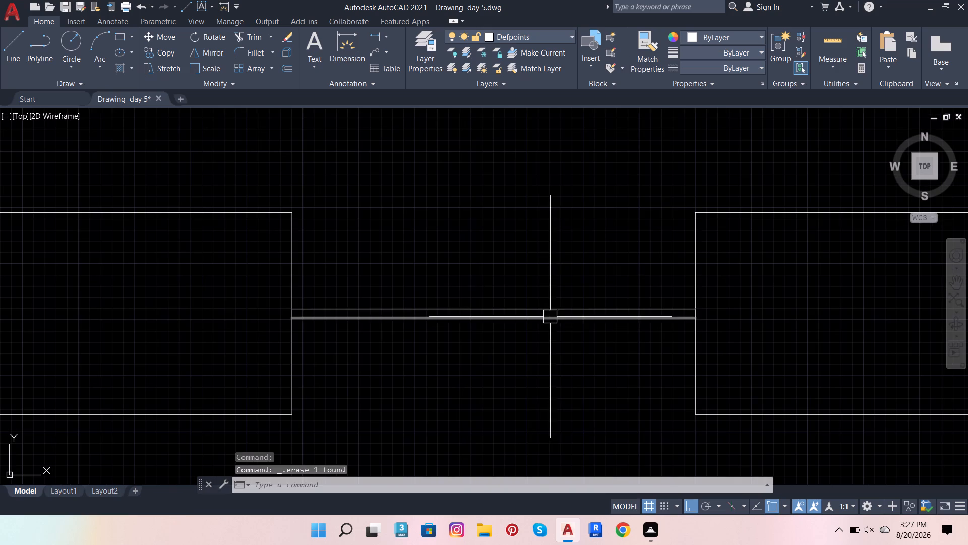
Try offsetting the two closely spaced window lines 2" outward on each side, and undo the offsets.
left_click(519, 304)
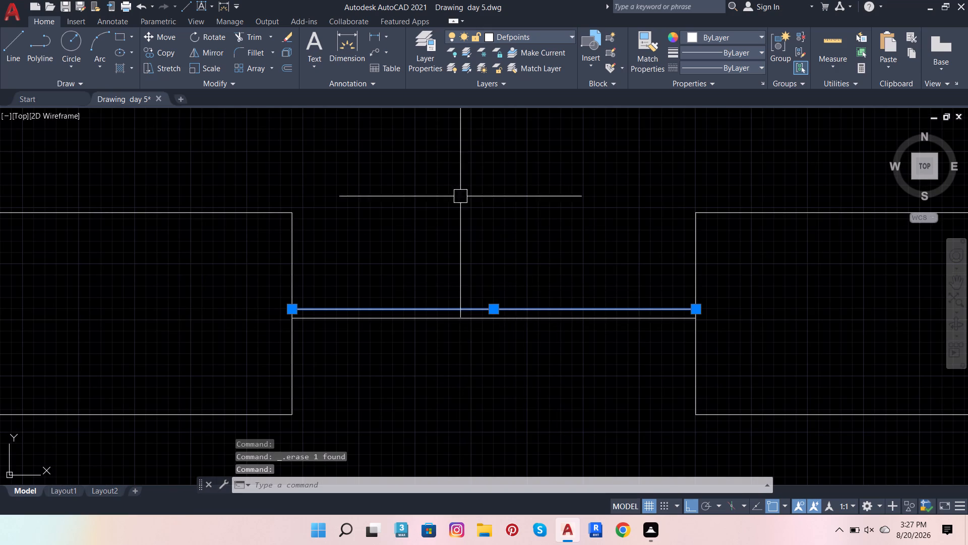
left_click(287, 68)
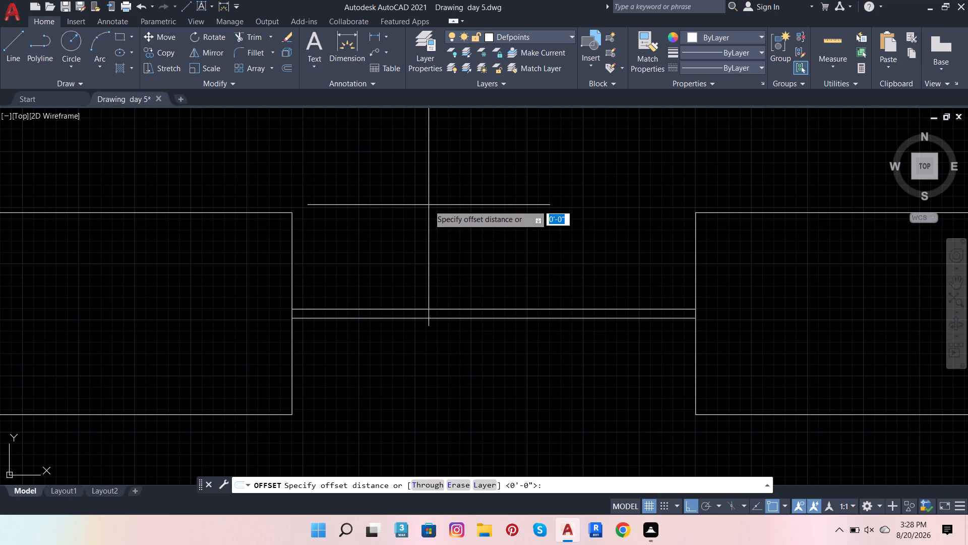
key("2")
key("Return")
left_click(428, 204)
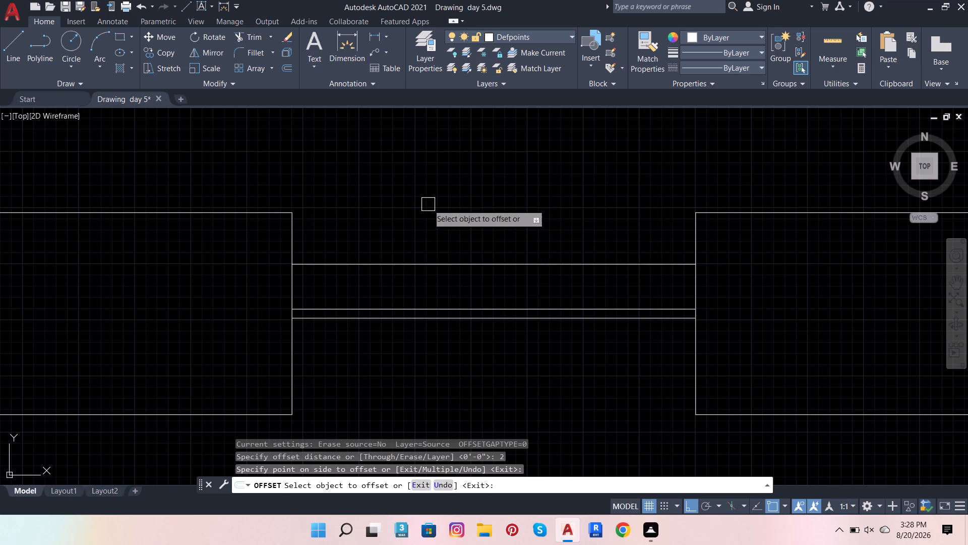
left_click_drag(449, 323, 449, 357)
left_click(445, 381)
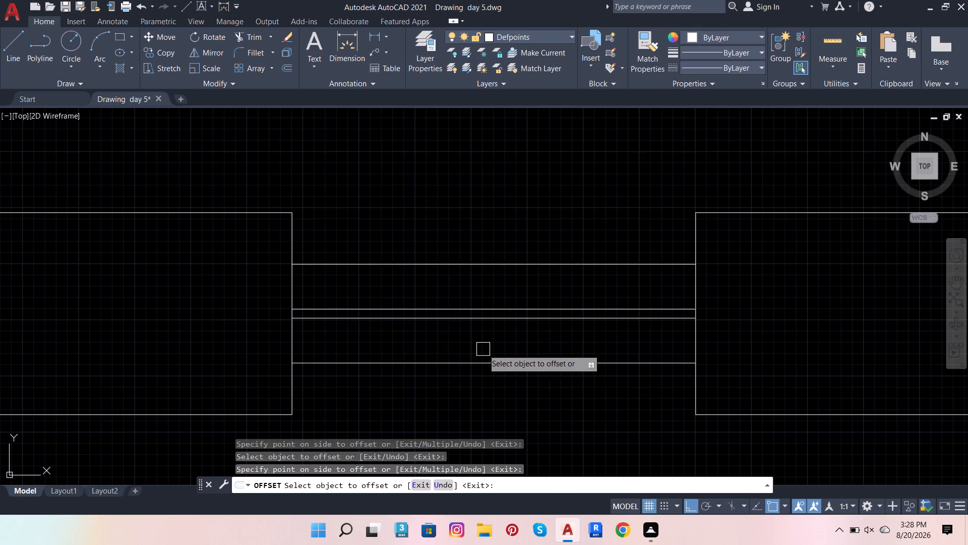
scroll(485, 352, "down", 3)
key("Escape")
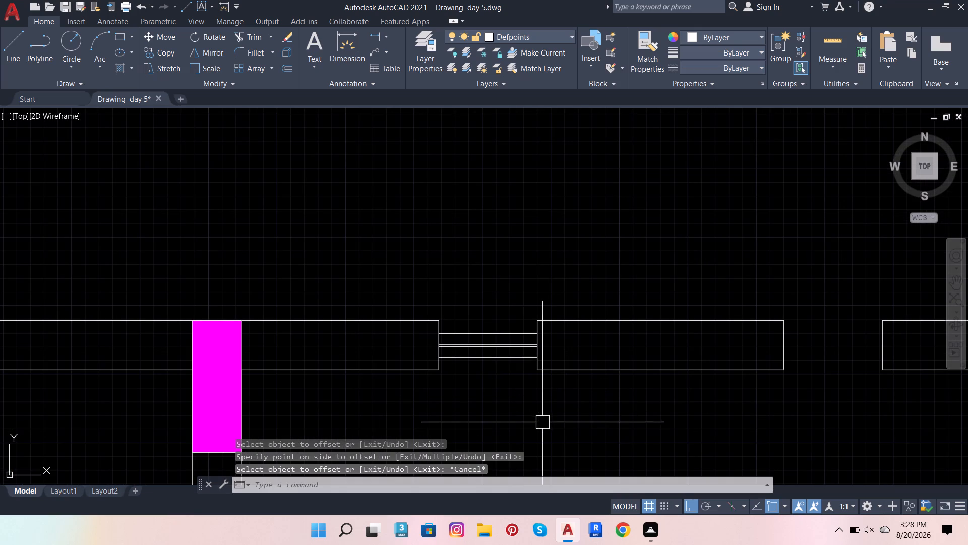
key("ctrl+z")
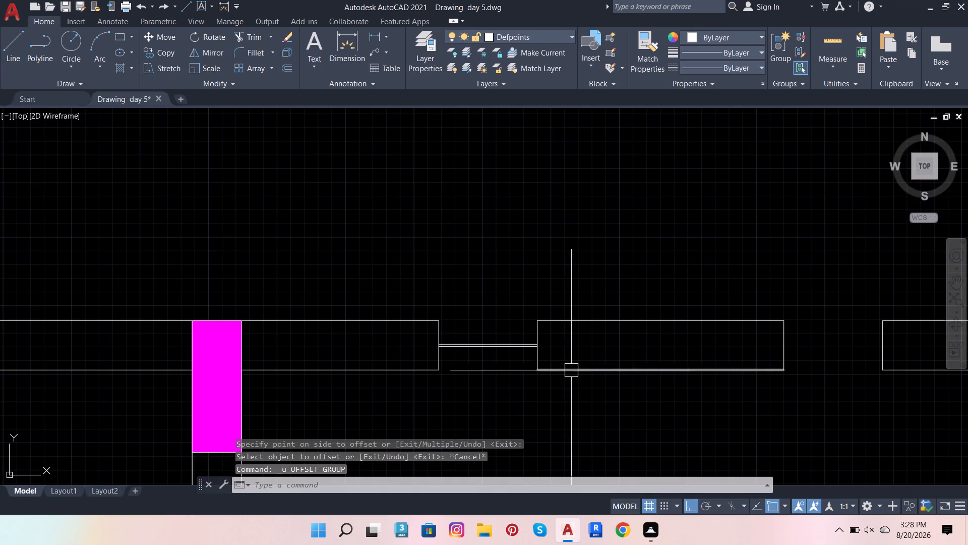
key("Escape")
Offset the two closely spaced window lines in the first opening 1" outward, one upward and one downward.
scroll(492, 324, "up", 2)
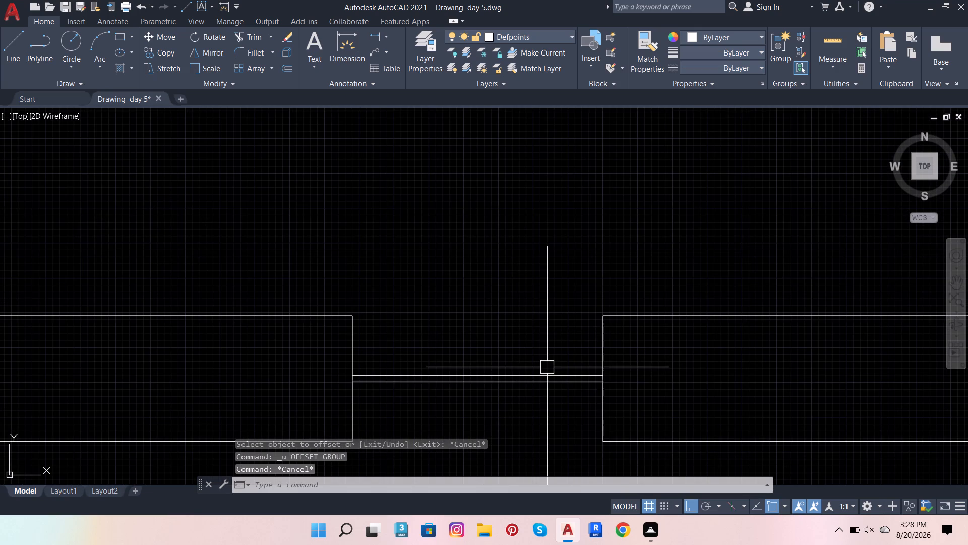
left_click(554, 371)
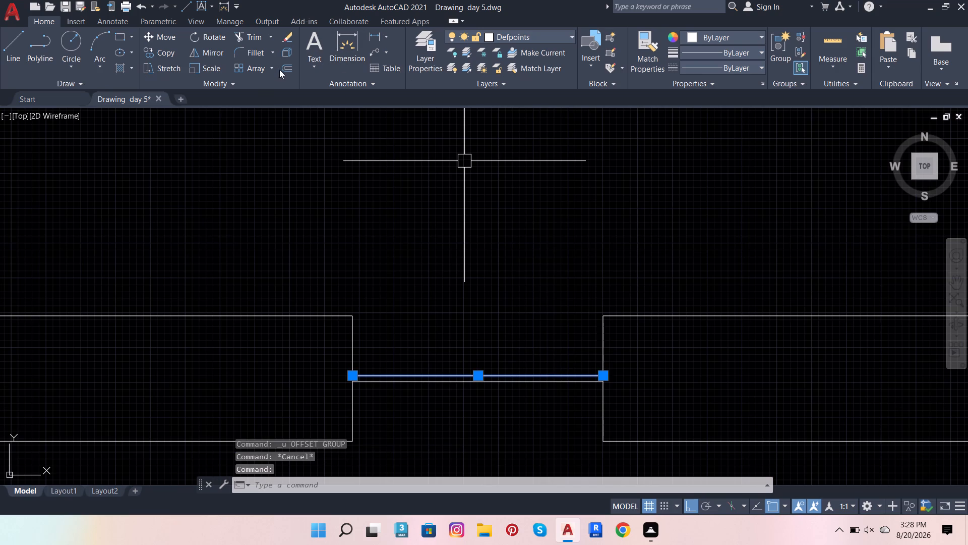
left_click(291, 67)
left_click(353, 371)
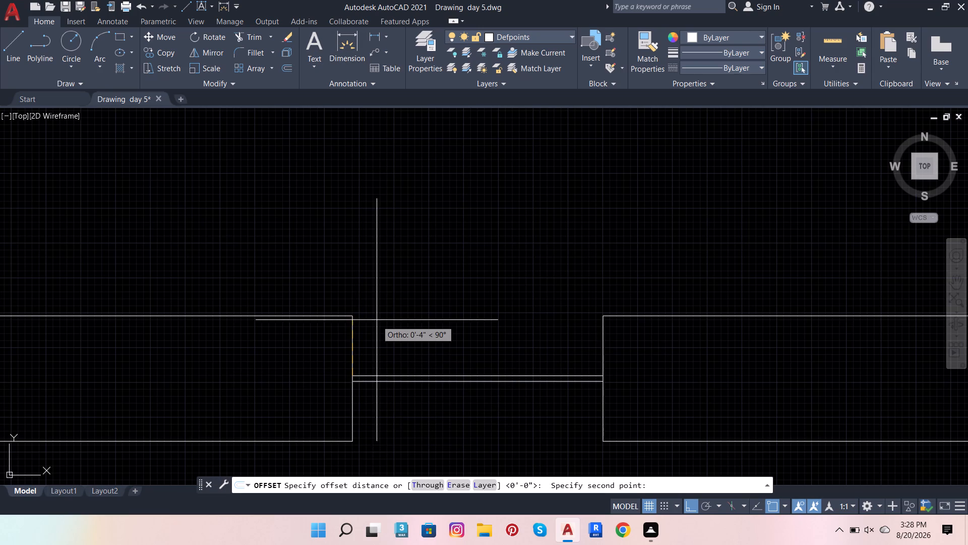
key("1")
key("Return")
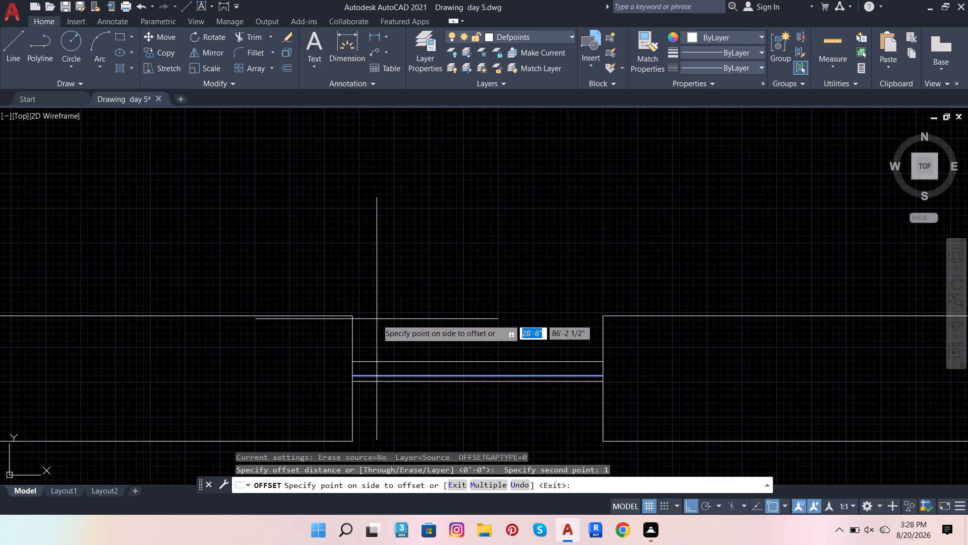
left_click(375, 310)
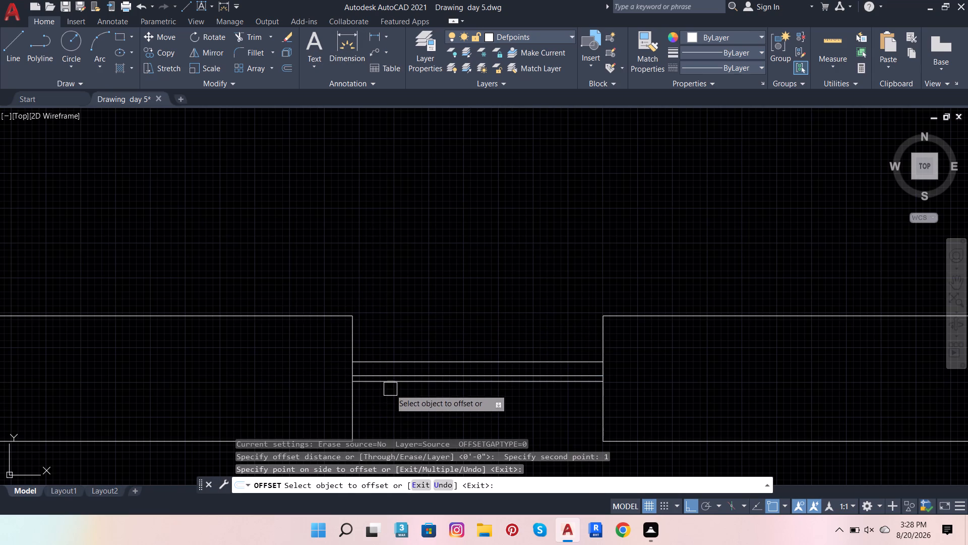
left_click(389, 385)
left_click(390, 421)
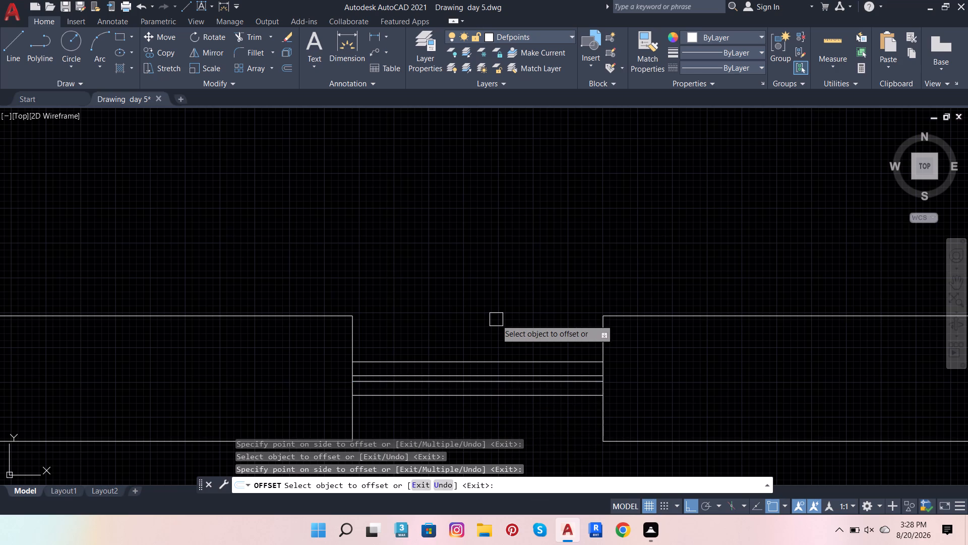
key("Escape")
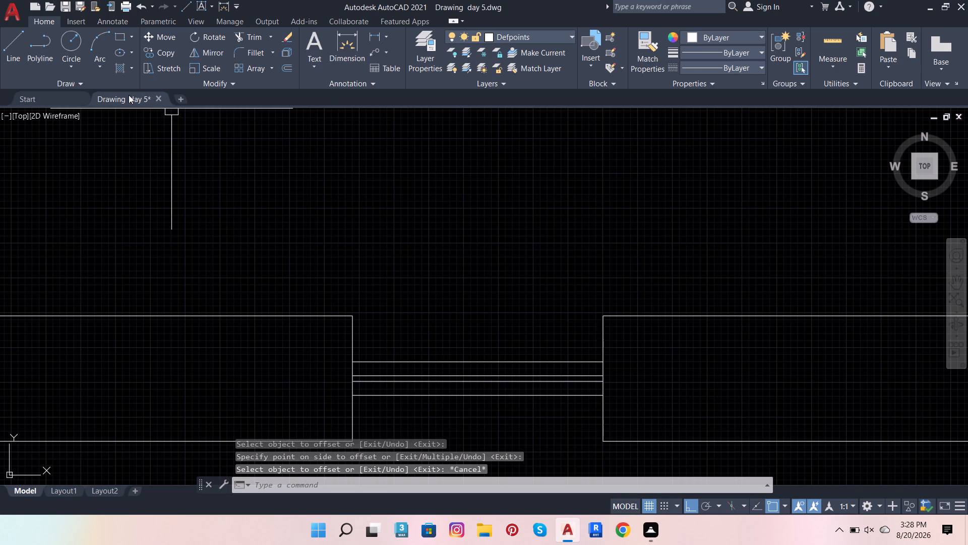
Draw a vertical line from the midpoint of the first window's uppermost line down past its lowest line.
left_click(23, 51)
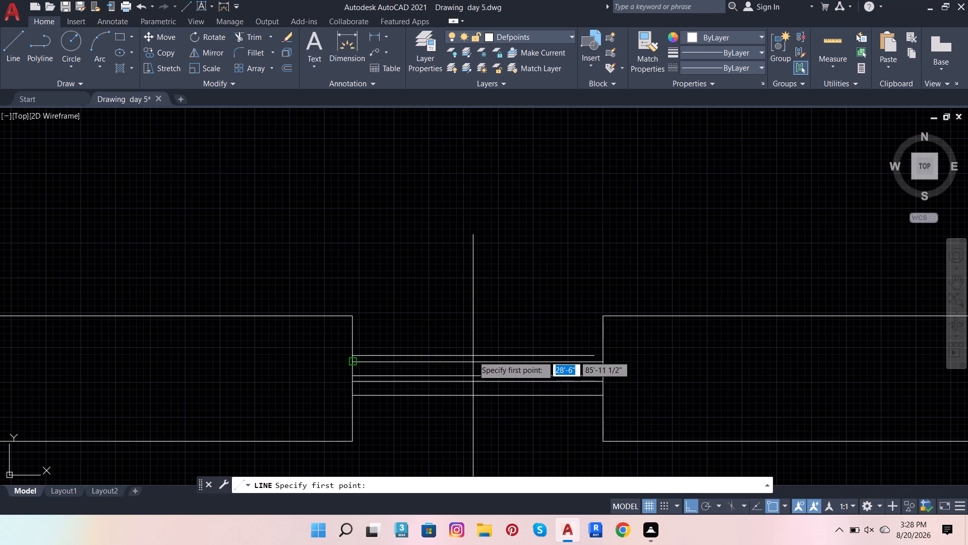
right_click(472, 358, "shift")
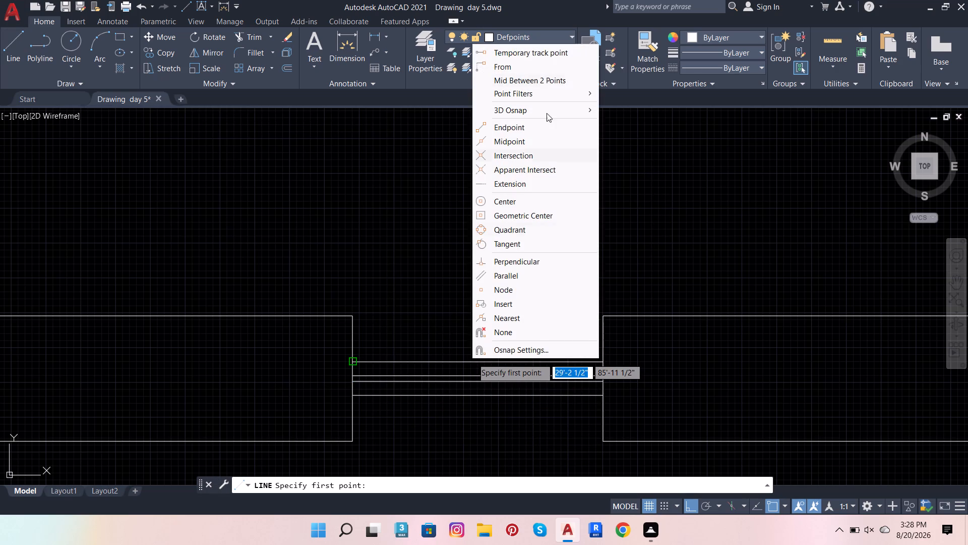
left_click(533, 141)
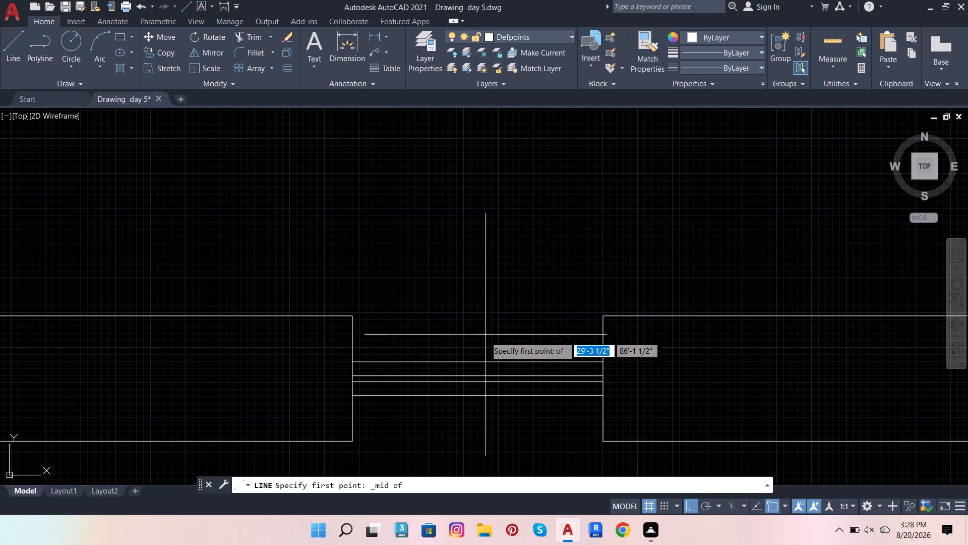
left_click(476, 361)
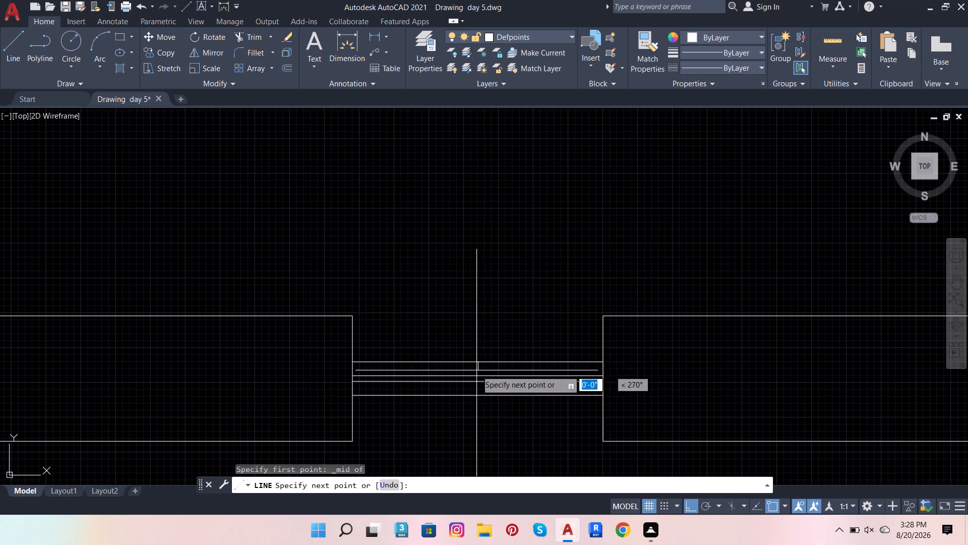
scroll(481, 407, "up", 1)
left_click(480, 408)
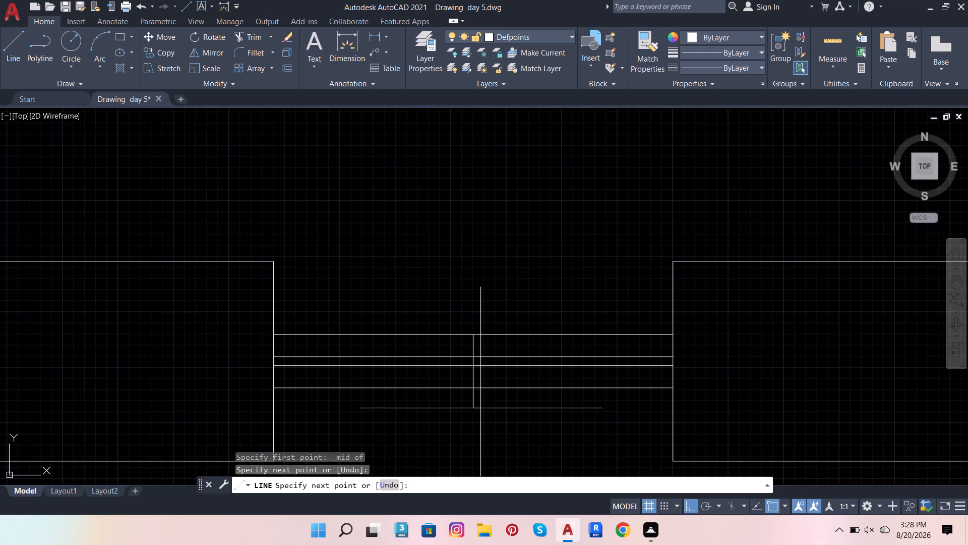
key("Escape")
key("Escape")
key("Escape")
Offset the vertical middle line of the first window 2" to both sides.
scroll(485, 368, "up", 2)
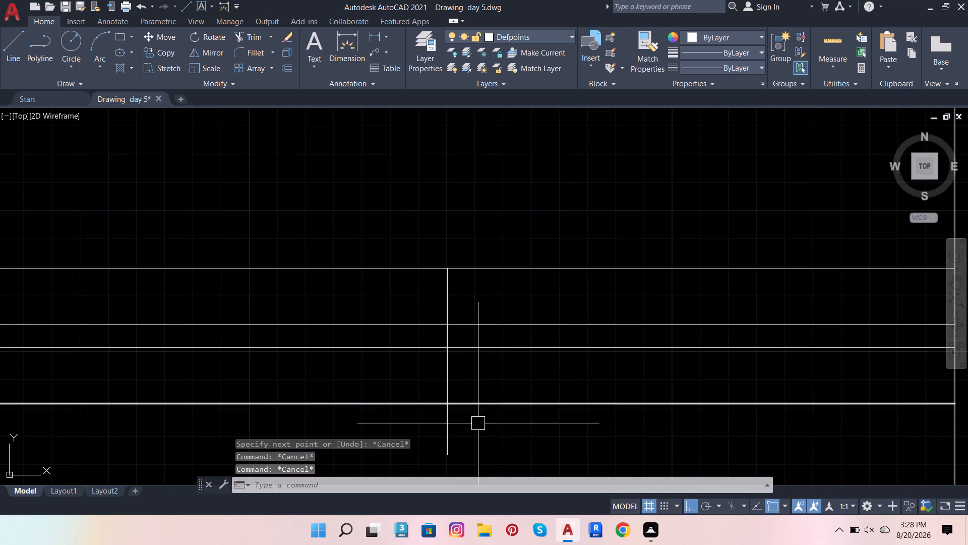
left_click(457, 447)
left_click(447, 450)
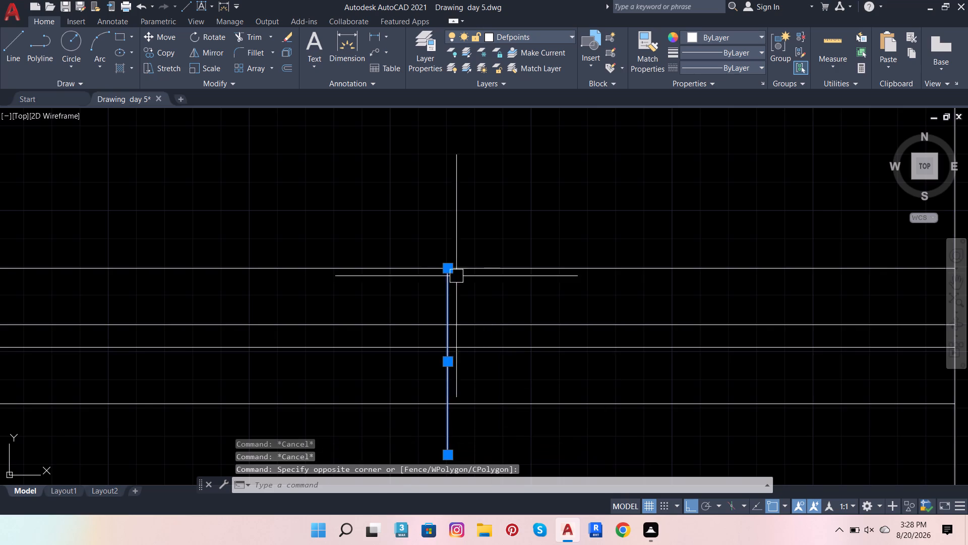
left_click(292, 70)
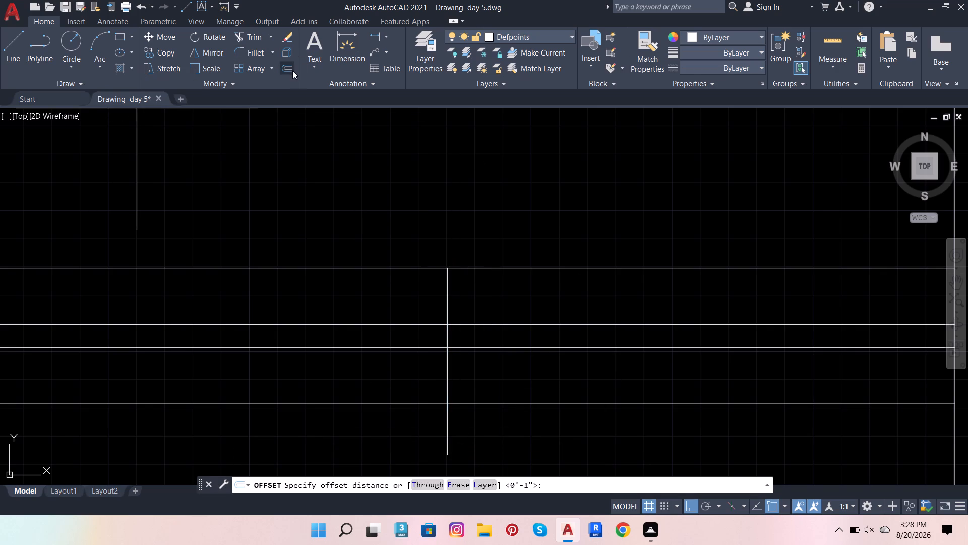
scroll(425, 331, "down", 1)
left_click_drag(438, 415, 443, 413)
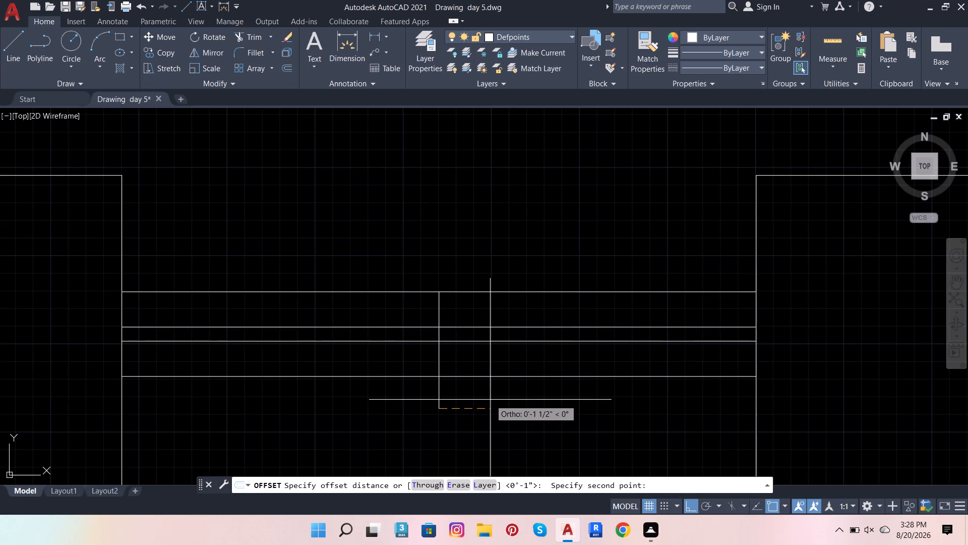
key("2")
key("Return")
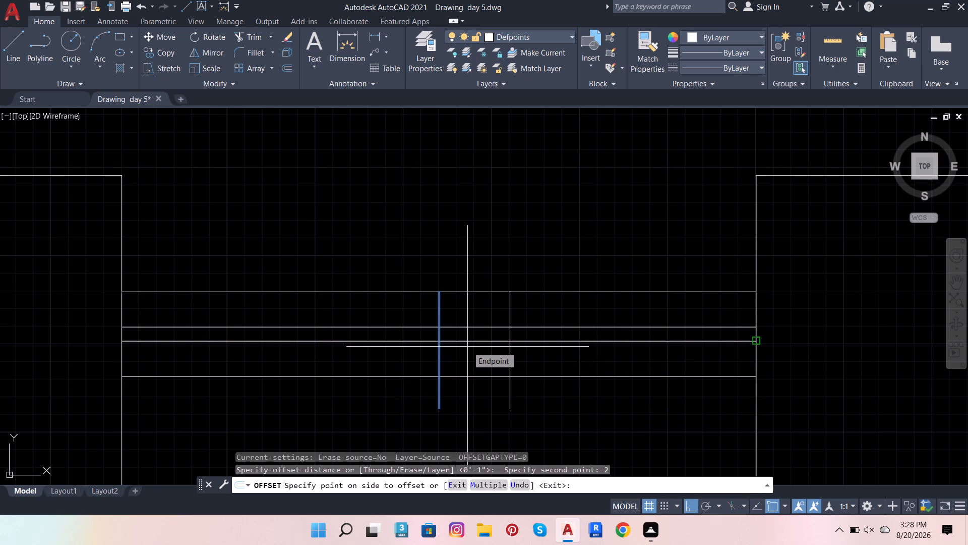
left_click(504, 415)
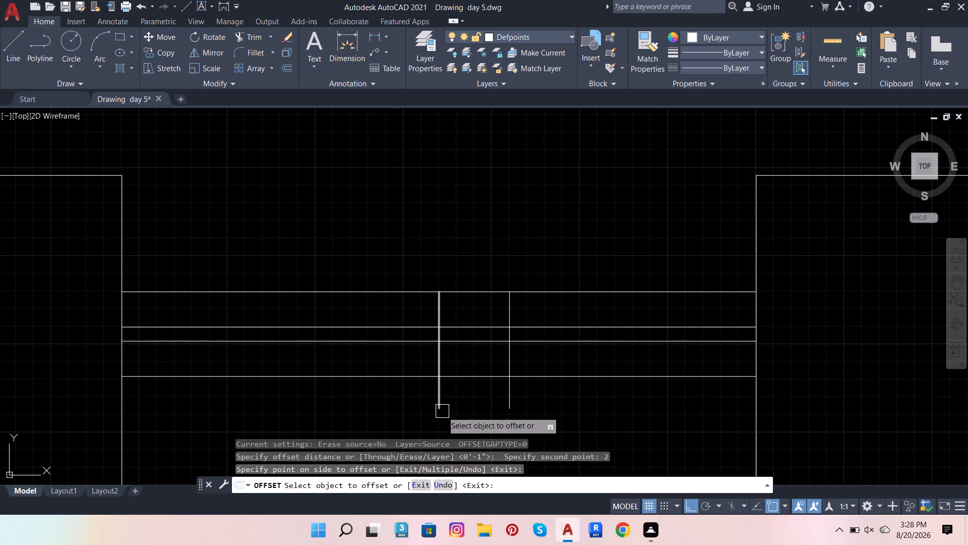
left_click_drag(442, 411, 435, 414)
left_click(334, 412)
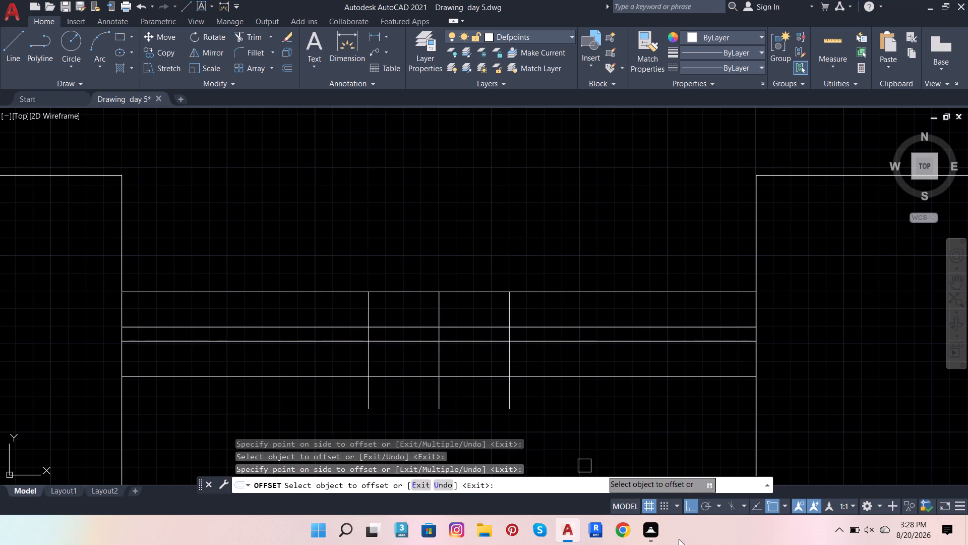
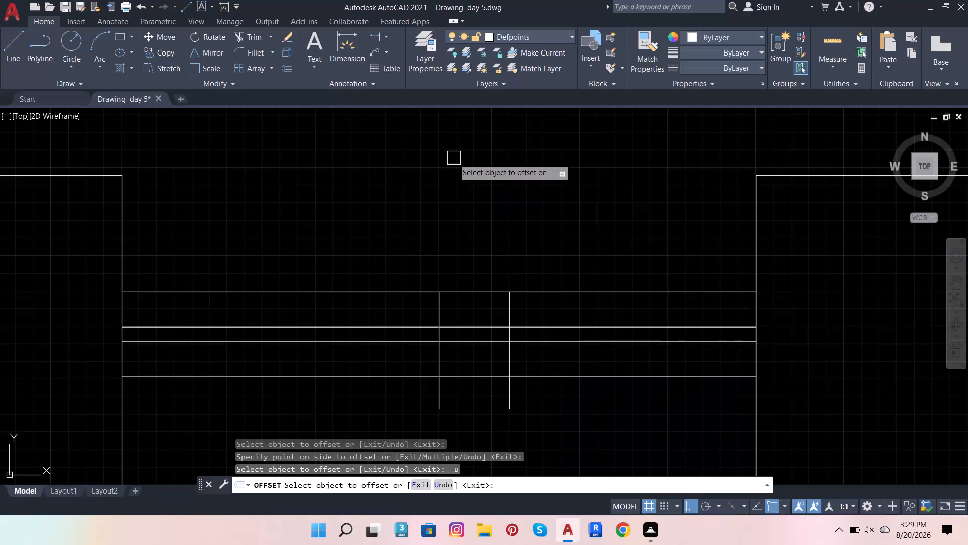
Undo the last offset of the vertical line crossing the middle of the window, and leave the Offset command.
key("ctrl+z")
key("Escape")
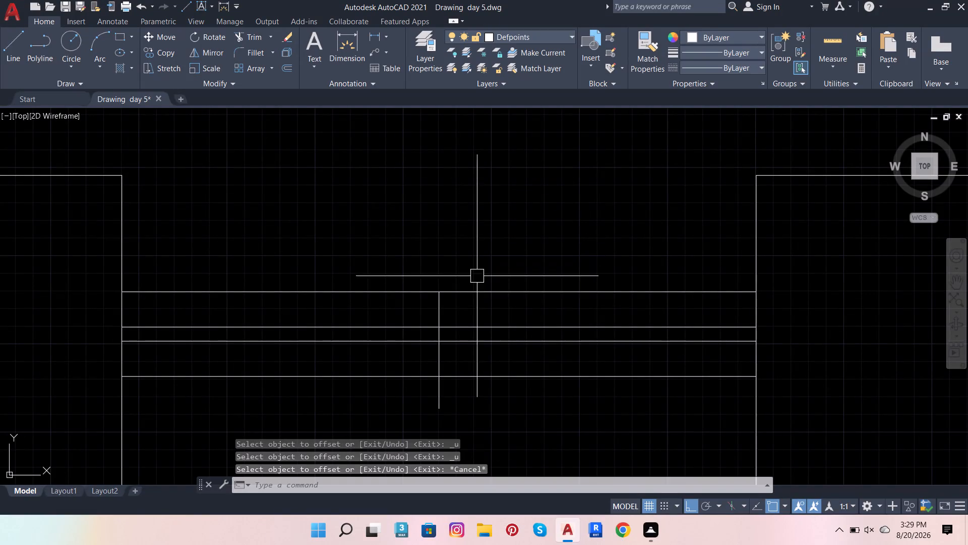
Offset the window's vertical centre line 1" to each side.
left_click(444, 313)
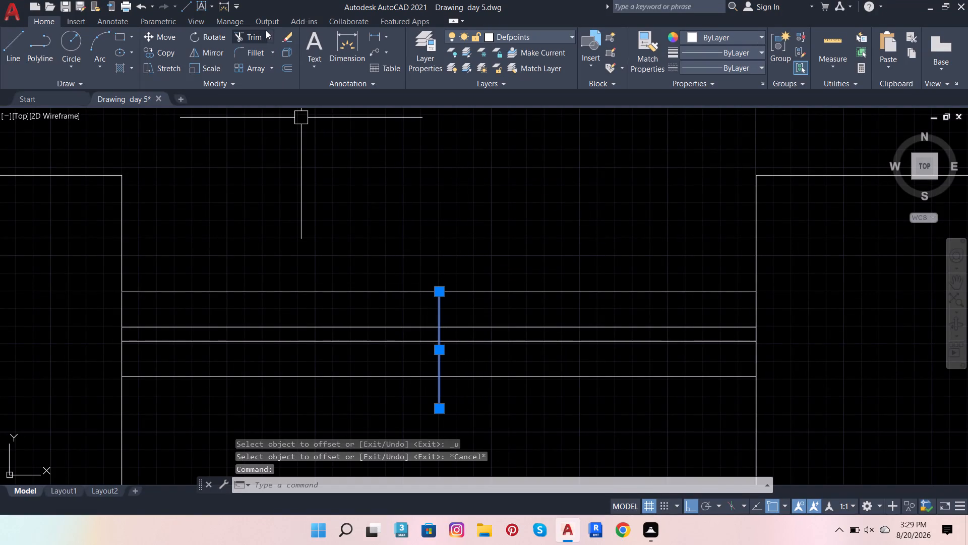
left_click(288, 67)
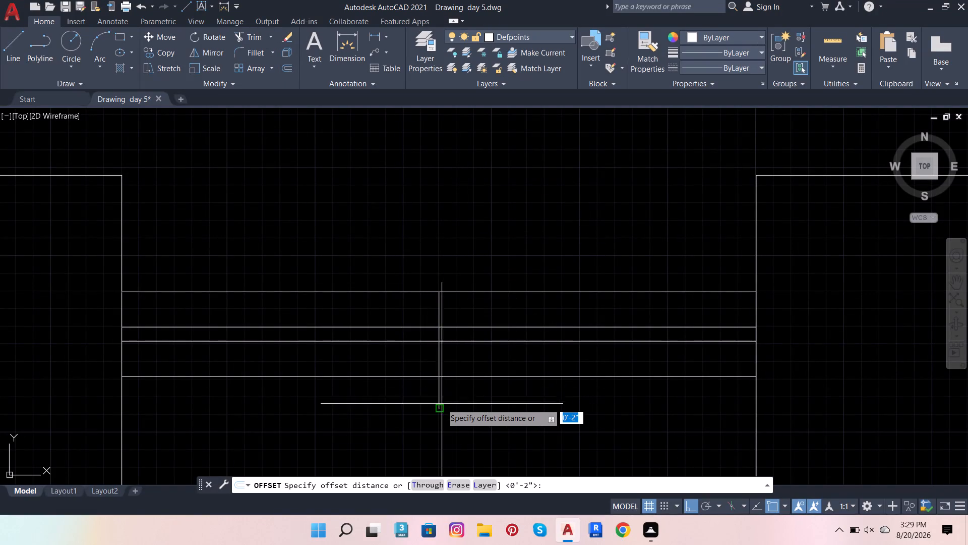
left_click(441, 405)
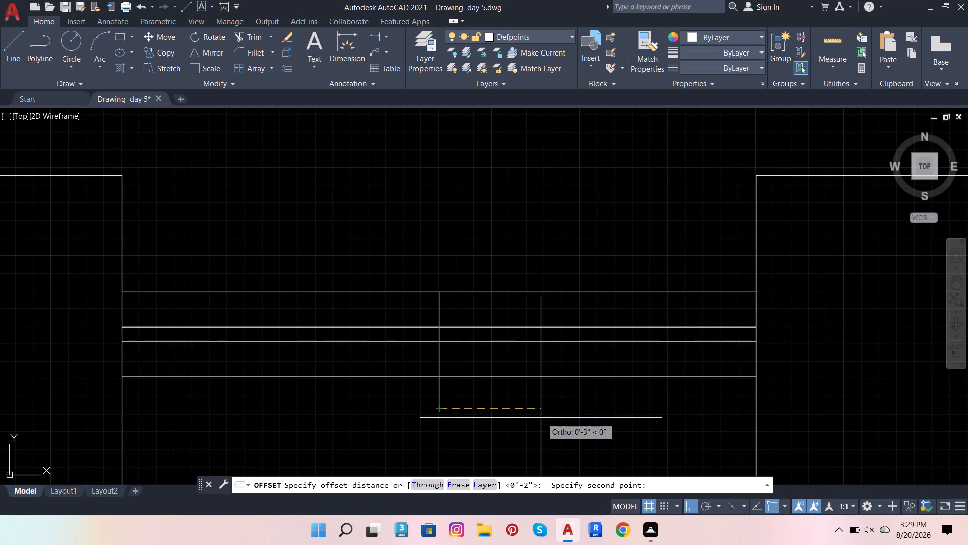
key("1")
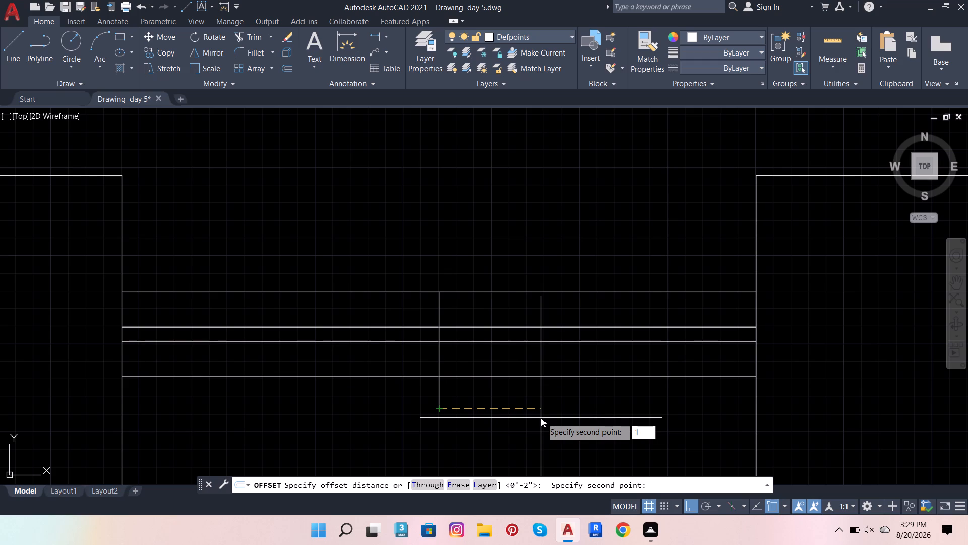
key("Return")
left_click(540, 418)
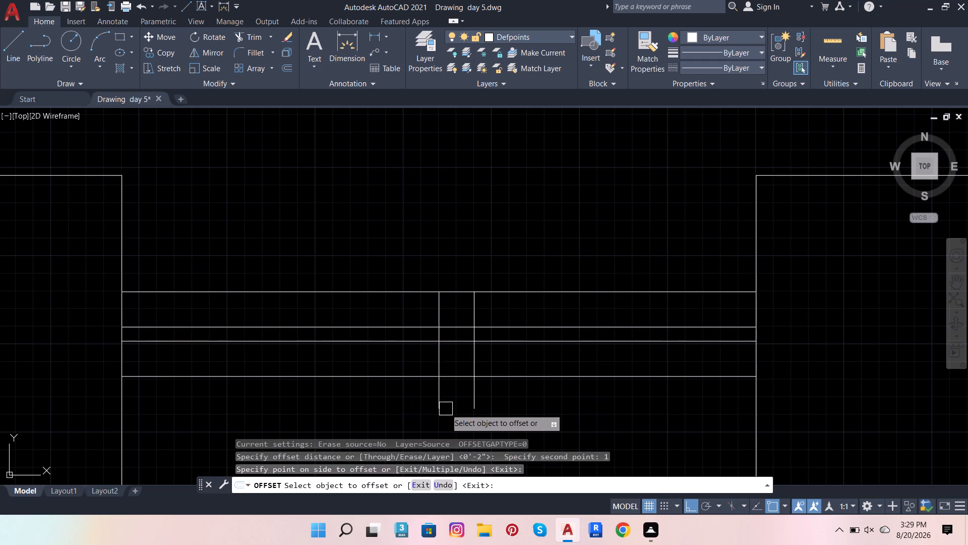
left_click(439, 405)
left_click(181, 407)
key("Escape")
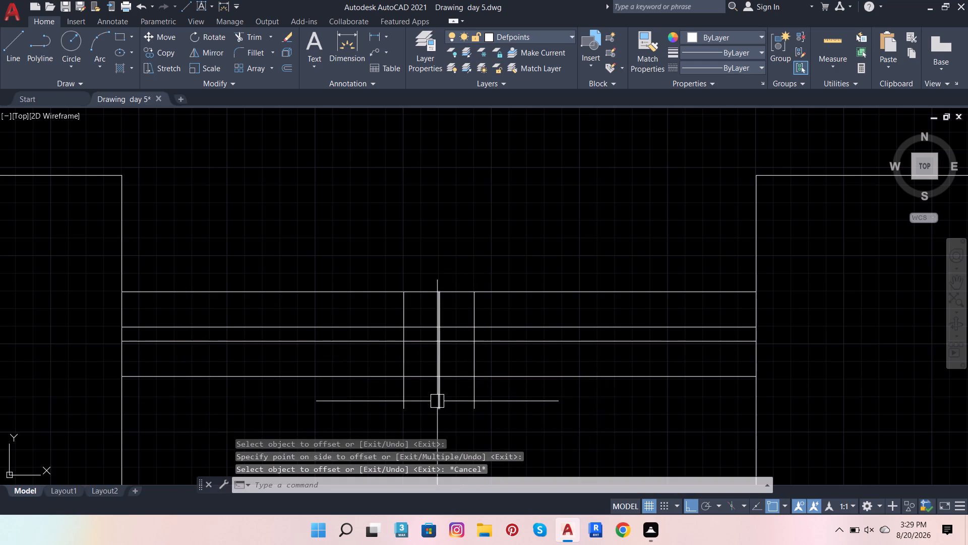
Delete the original vertical centre line between the two offset copies.
left_click(437, 401)
key("Delete")
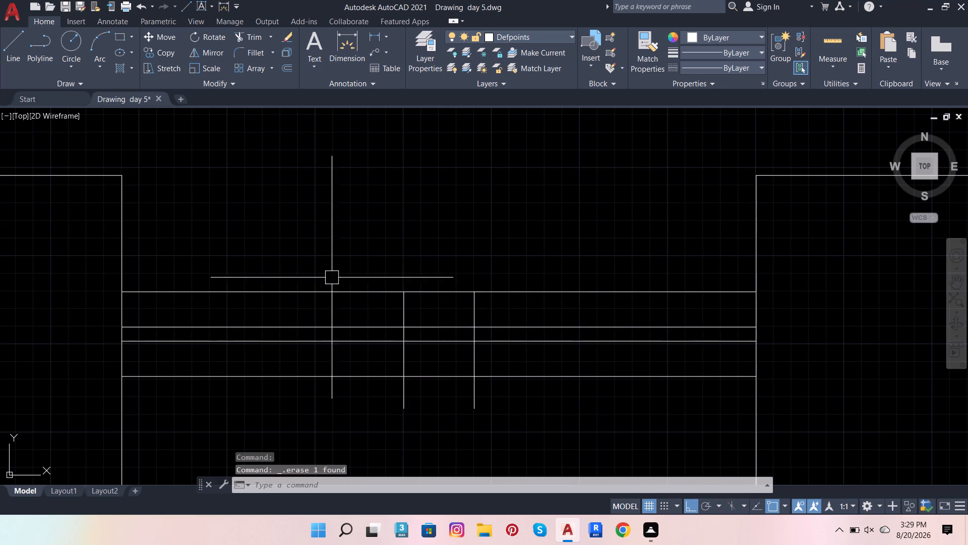
Trim the ends of both vertical lines that extend below the window's lowest horizontal line.
left_click(241, 38)
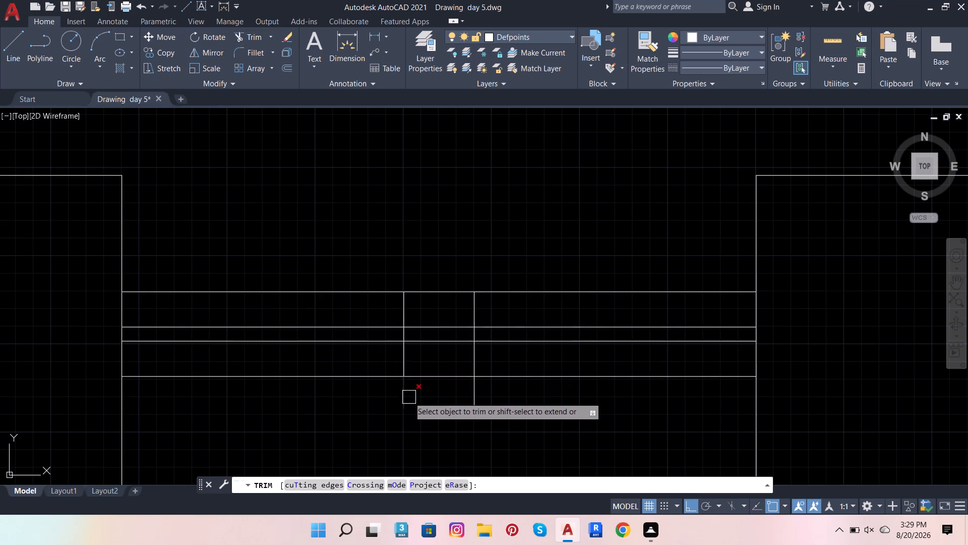
left_click(405, 400)
scroll(600, 352, "down", 3)
scroll(572, 372, "up", 2)
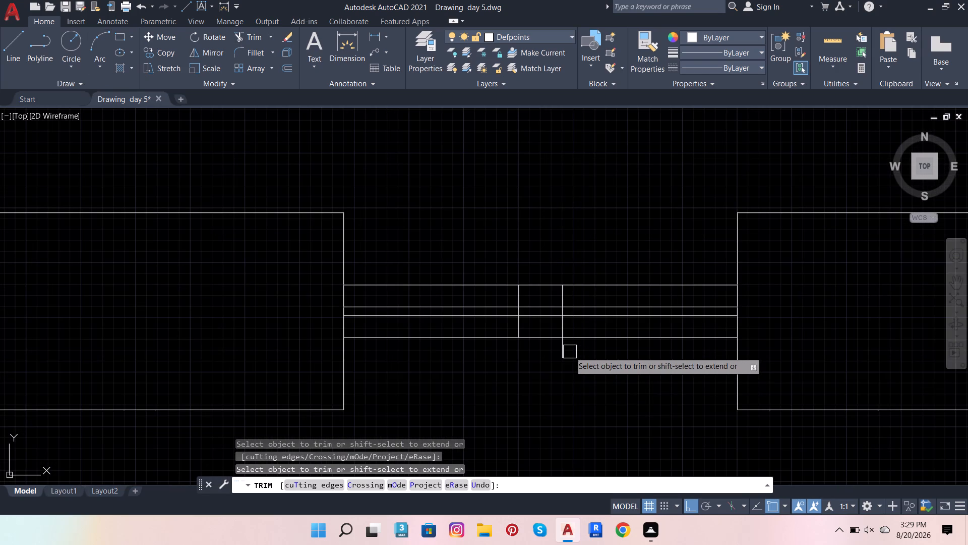
left_click(570, 352)
left_click(540, 356)
Trim the upper pair of horizontal lines west of the first vertical and the lower pair east of the second vertical.
scroll(635, 387, "down", 3)
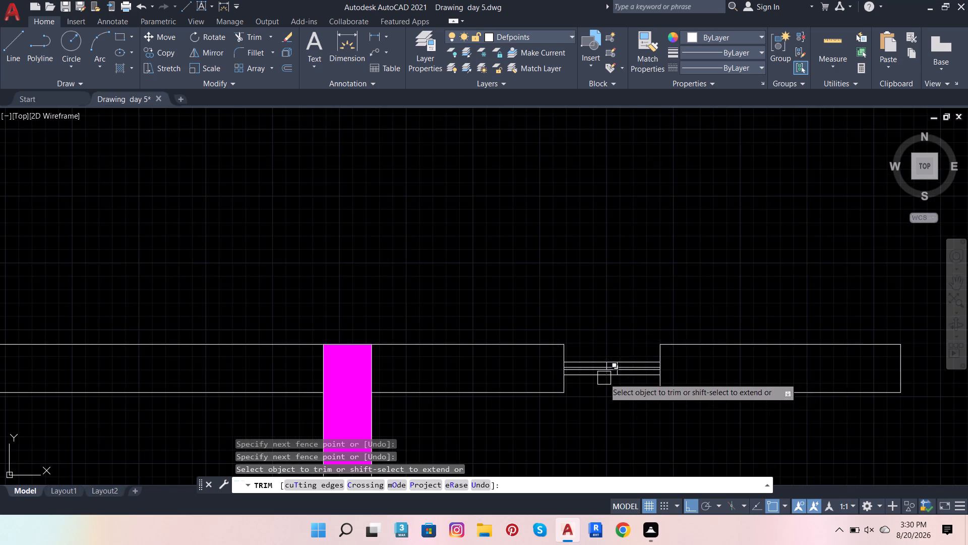
scroll(604, 384, "down", 3)
scroll(600, 363, "up", 2)
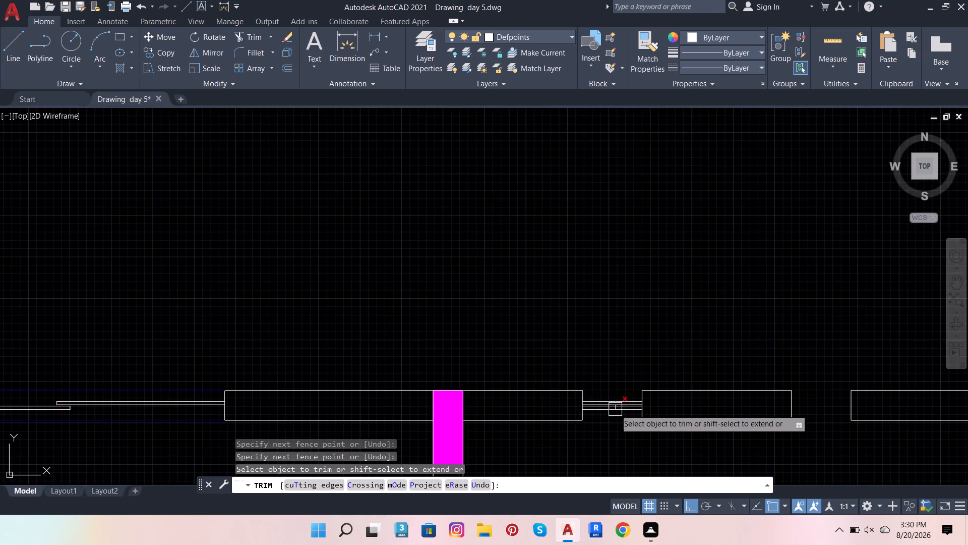
scroll(611, 415, "up", 6)
left_click_drag(467, 282, 474, 298)
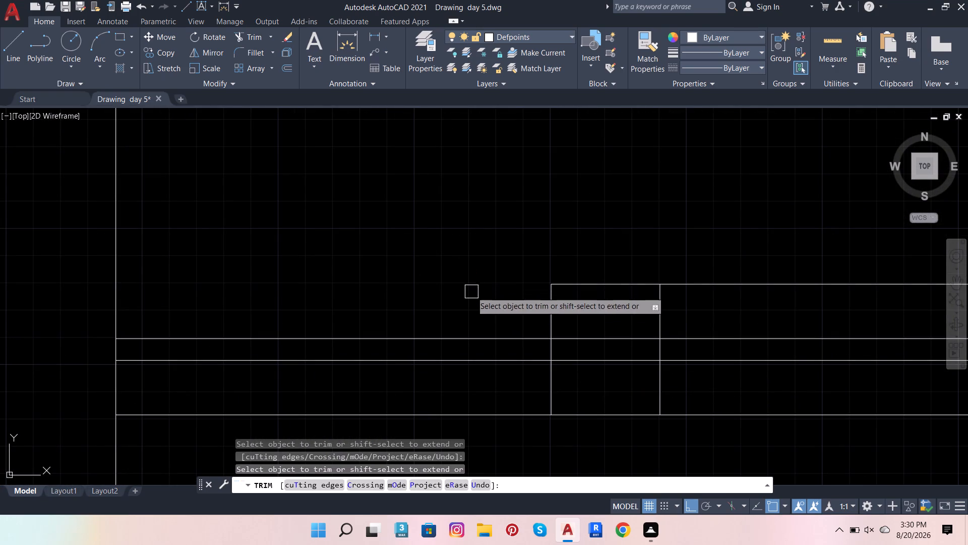
left_click_drag(474, 298, 477, 316)
left_click(474, 338)
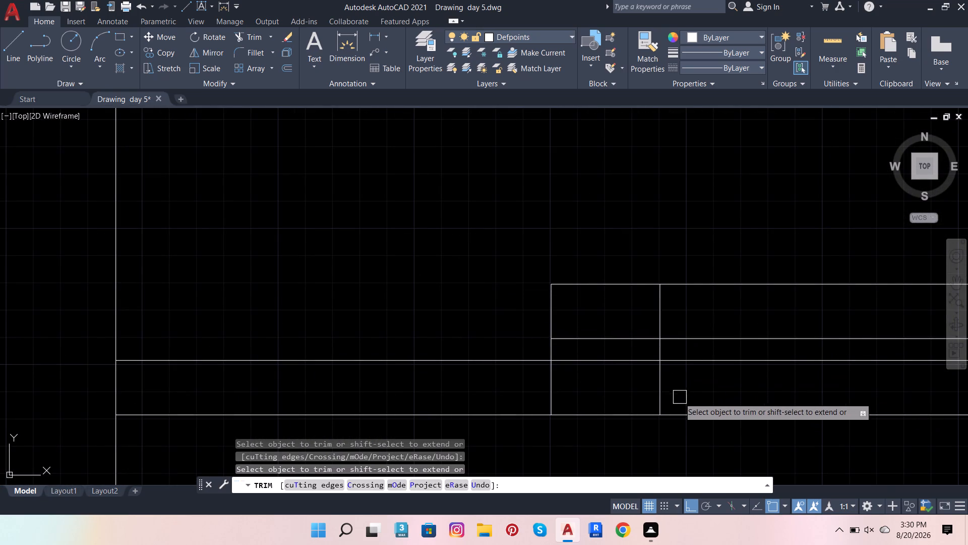
left_click(678, 414)
left_click(690, 366)
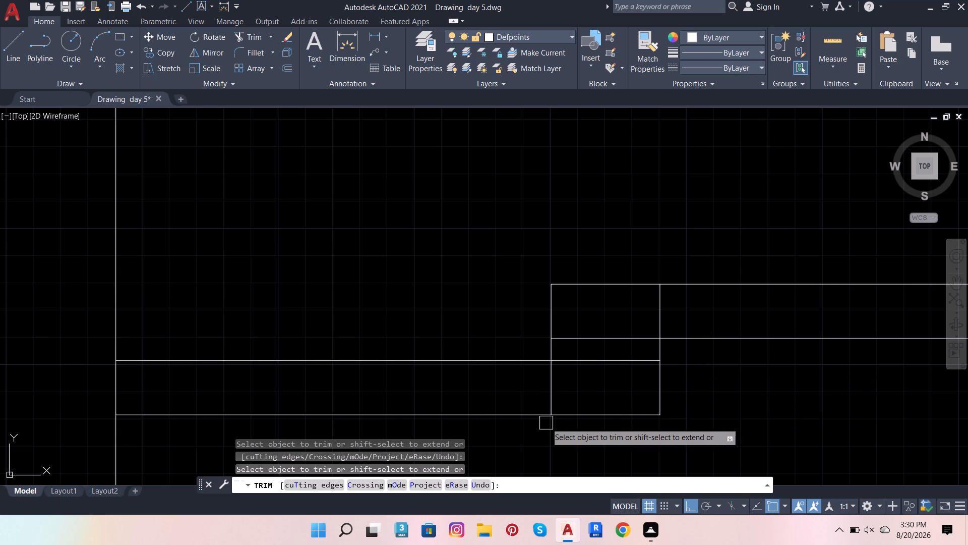
Trim the excess vertical segments between and inside the sashes, leaving two separate overlapping sliding window panels.
left_click(551, 388)
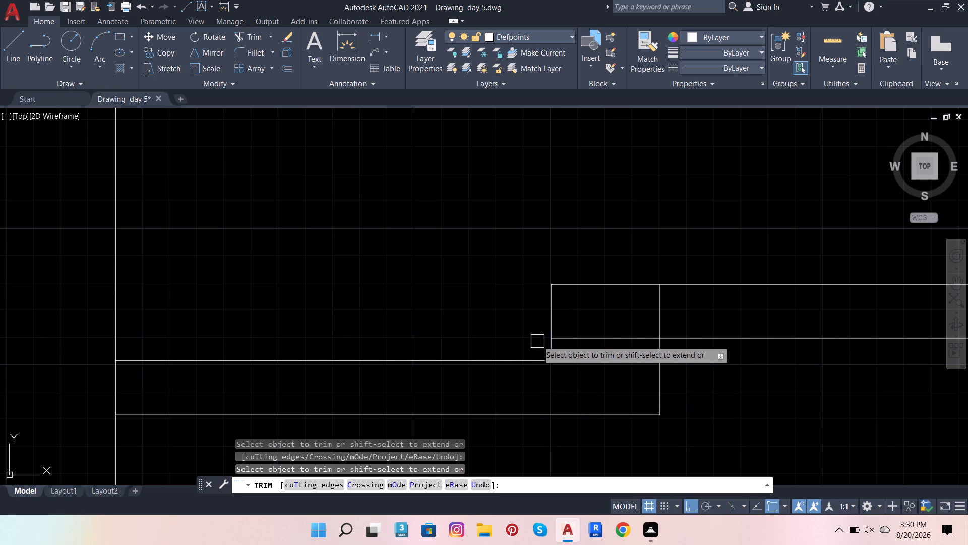
left_click(546, 349)
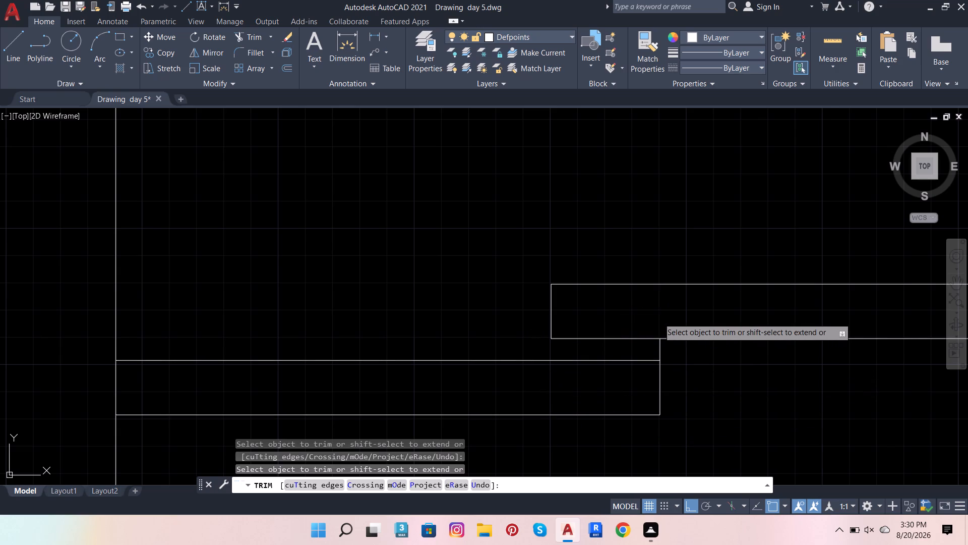
left_click(658, 318)
scroll(675, 373, "up", 2)
left_click(639, 323)
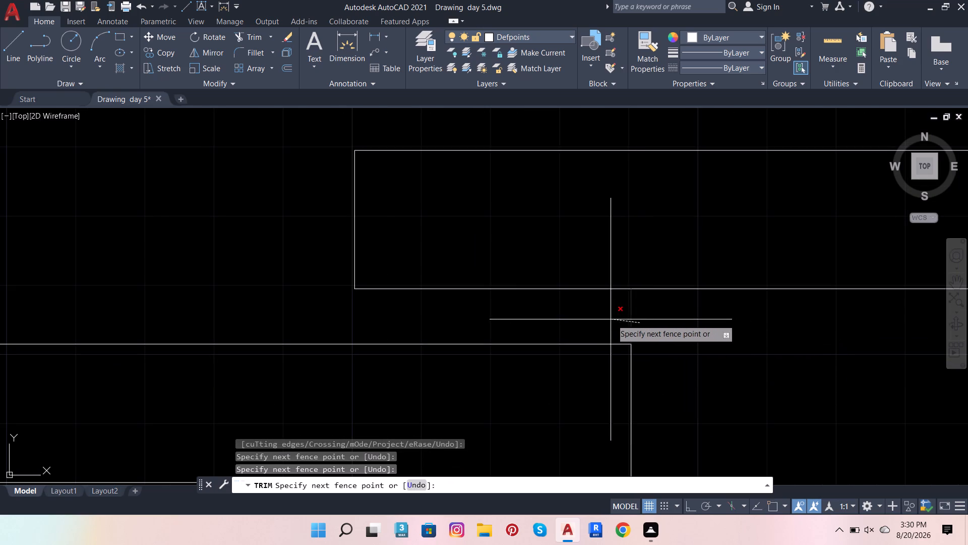
left_click(607, 319)
Draw 1'-6" horizontal lines across the window opening along both the upper and lower wall faces.
scroll(686, 372, "down", 4)
scroll(458, 407, "down", 3)
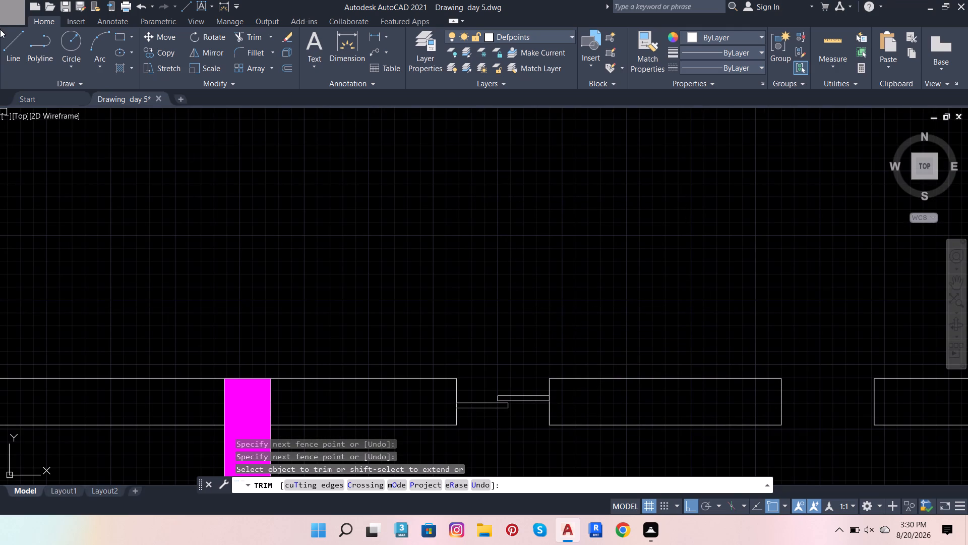
left_click(4, 48)
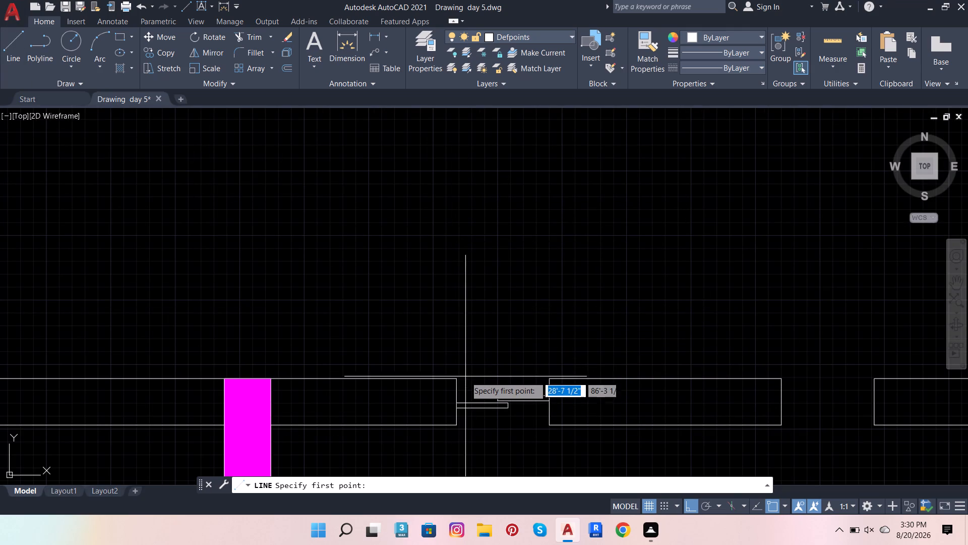
left_click(458, 380)
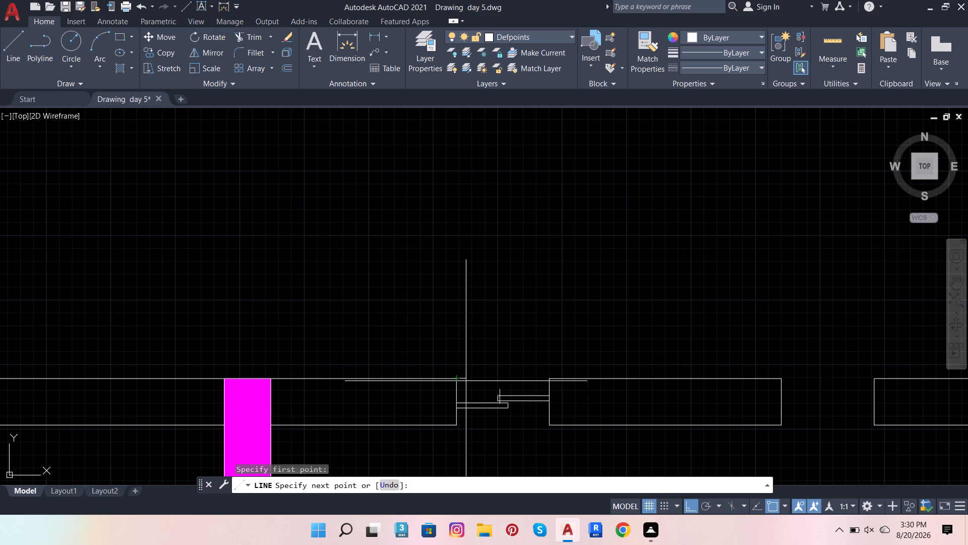
left_click(550, 380)
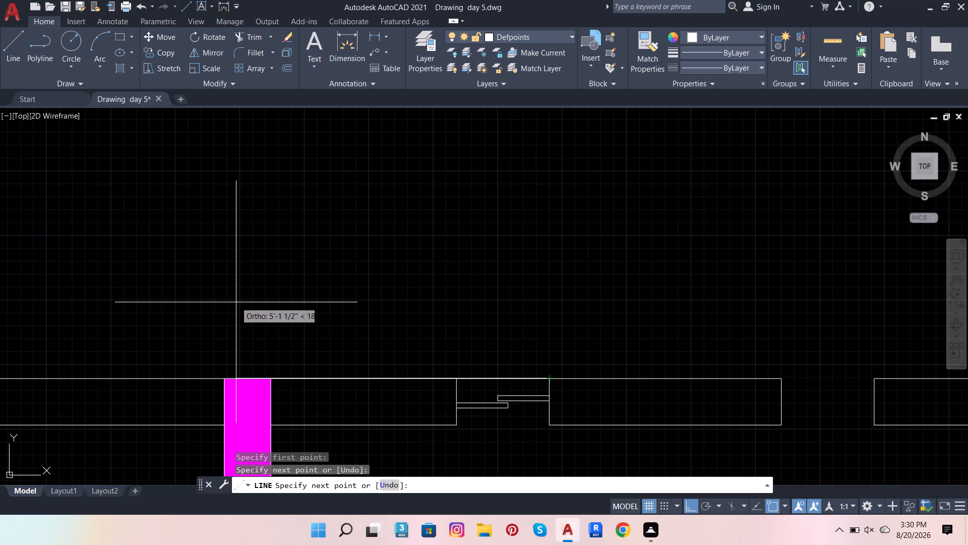
key("space")
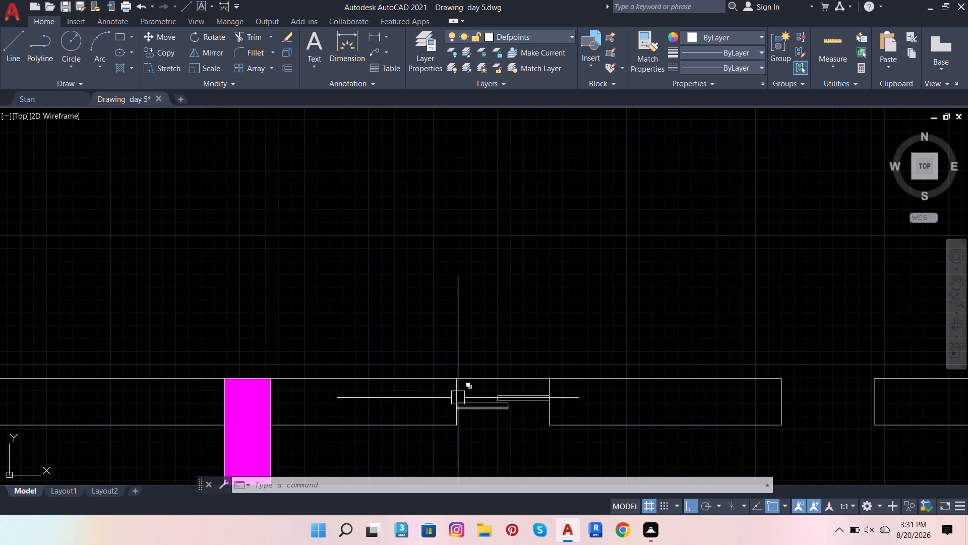
left_click(14, 39)
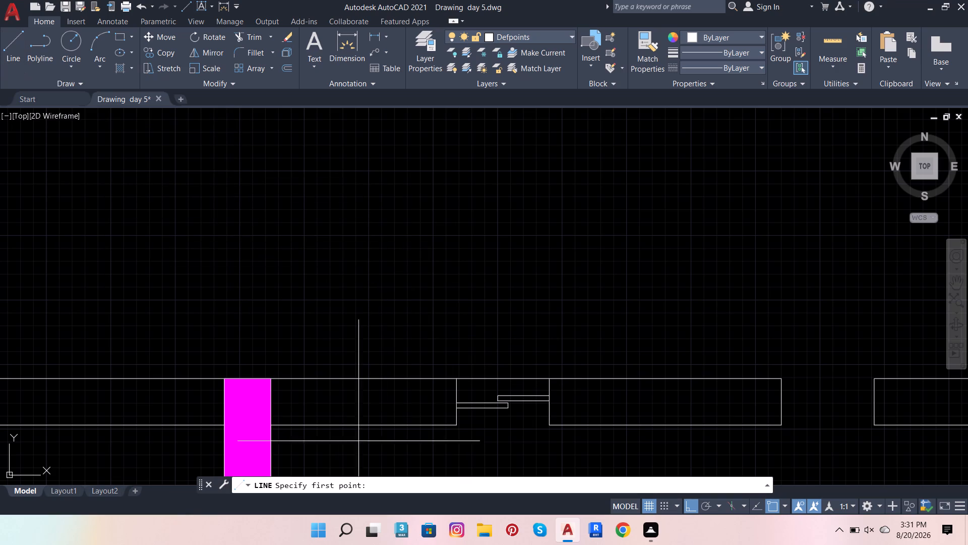
left_click(454, 425)
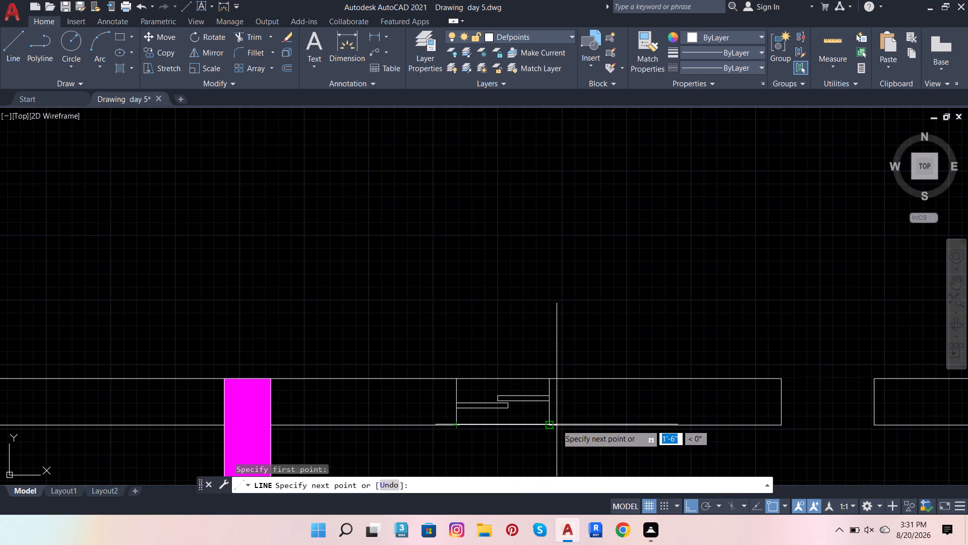
left_click(548, 424)
key("Escape")
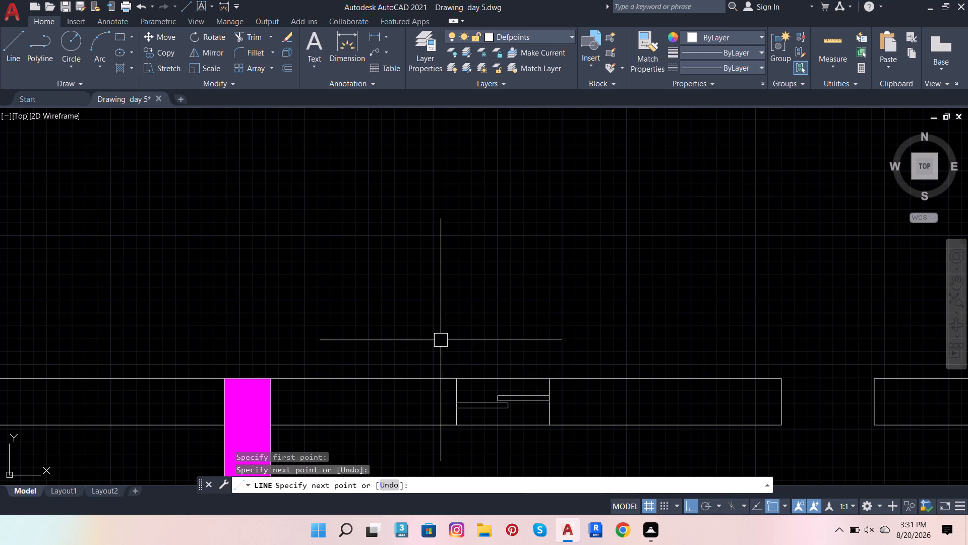
Convert the small sliding window's panels, jambs and wall-face lines into a block named jyugcli.
left_click(415, 362)
left_click(579, 450)
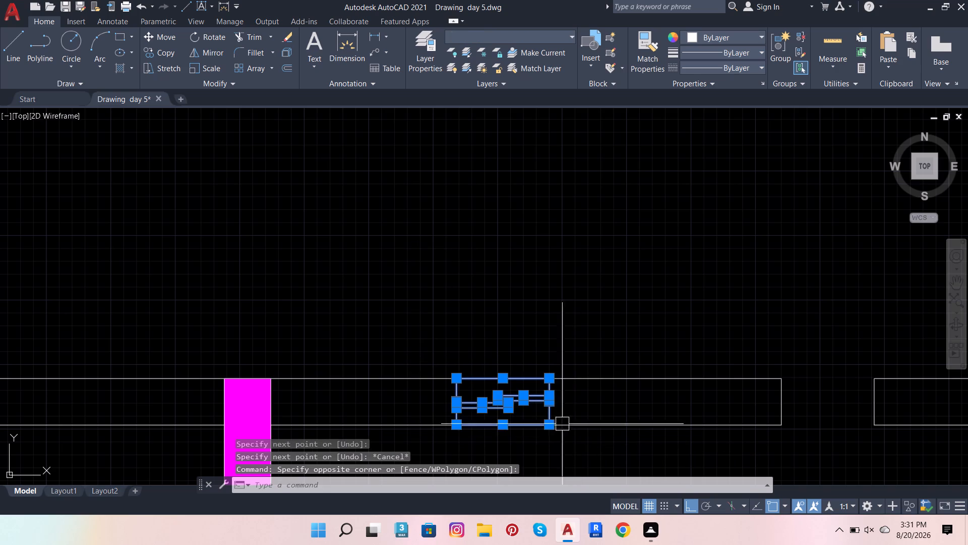
scroll(537, 410, "up", 3)
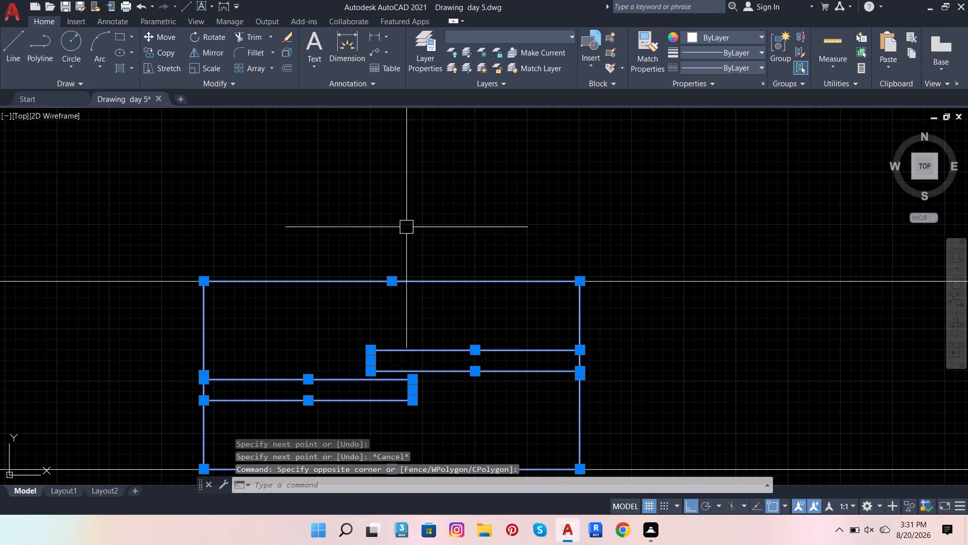
key("b")
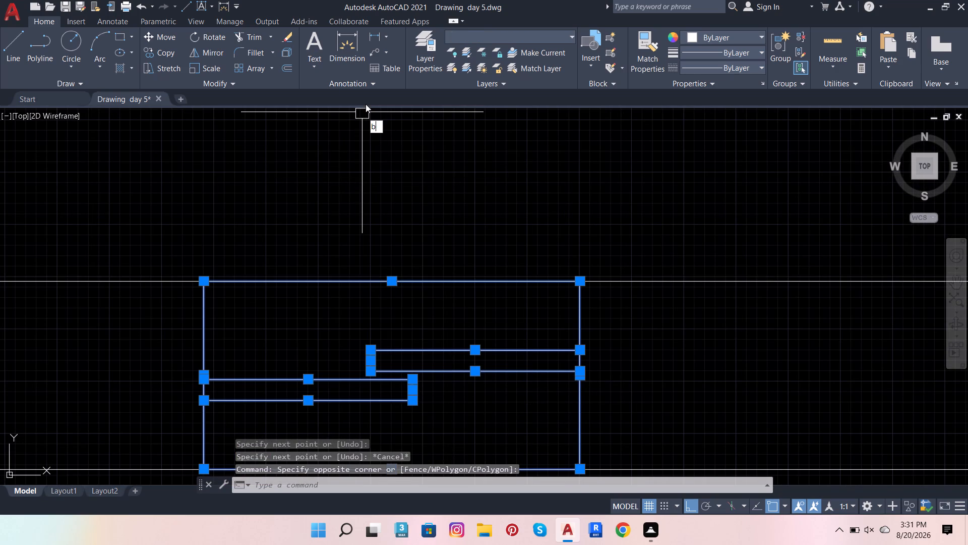
left_click(389, 144)
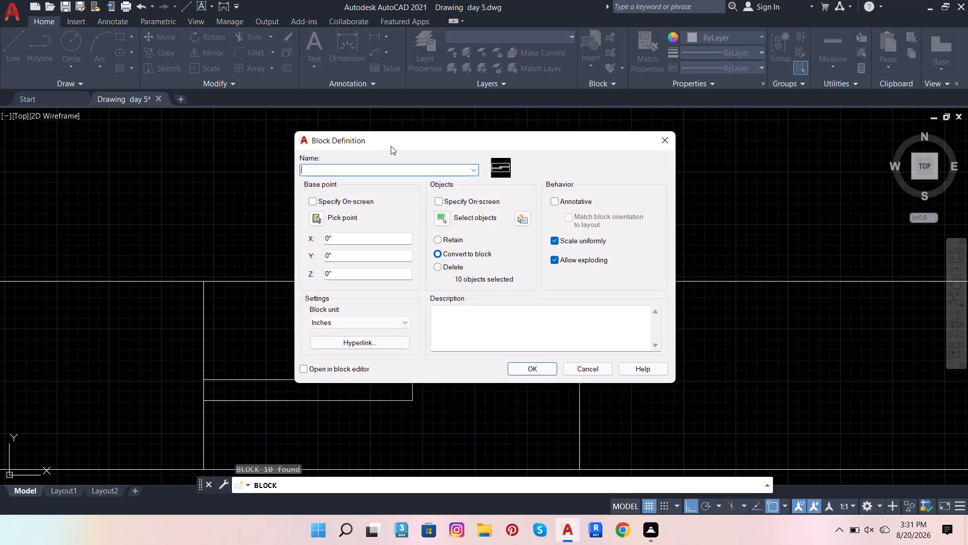
type("jyugc")
type("lify")
type("ou")
type("igycf")
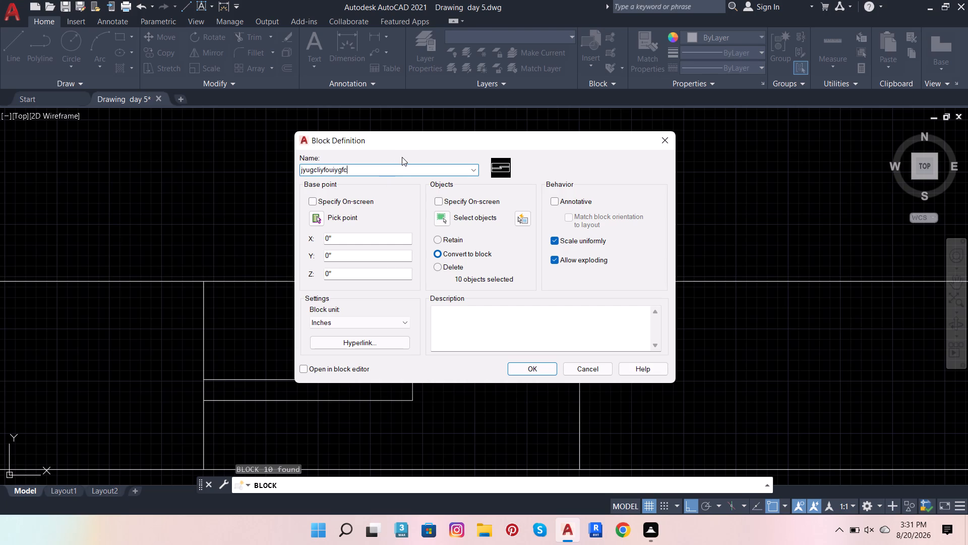
type("iugftc")
key("h")
key("y")
type("ifutifyiytd")
type("yt")
type("yu")
type("iyrd")
type("hg")
type("xhkyuf")
type("xug")
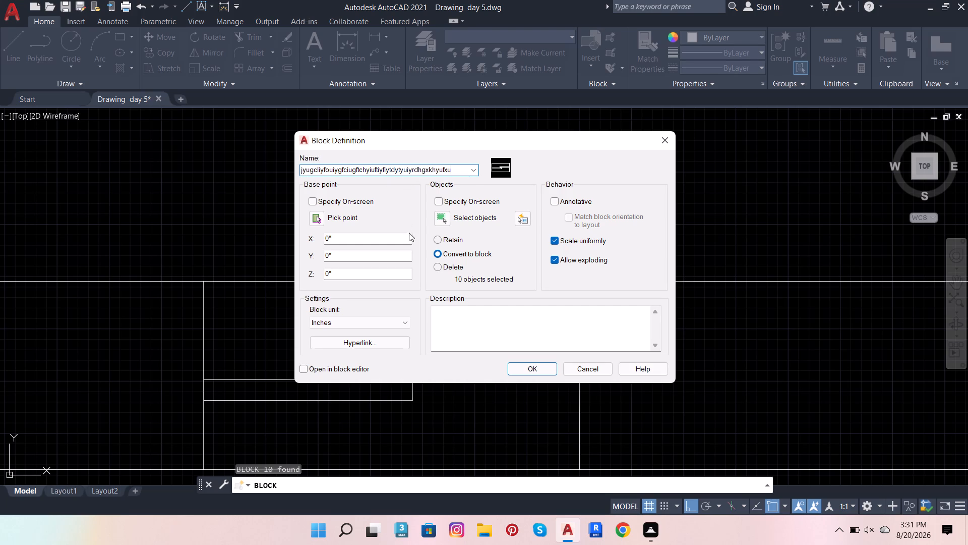
type("kf")
type("jry")
type("hgthght")
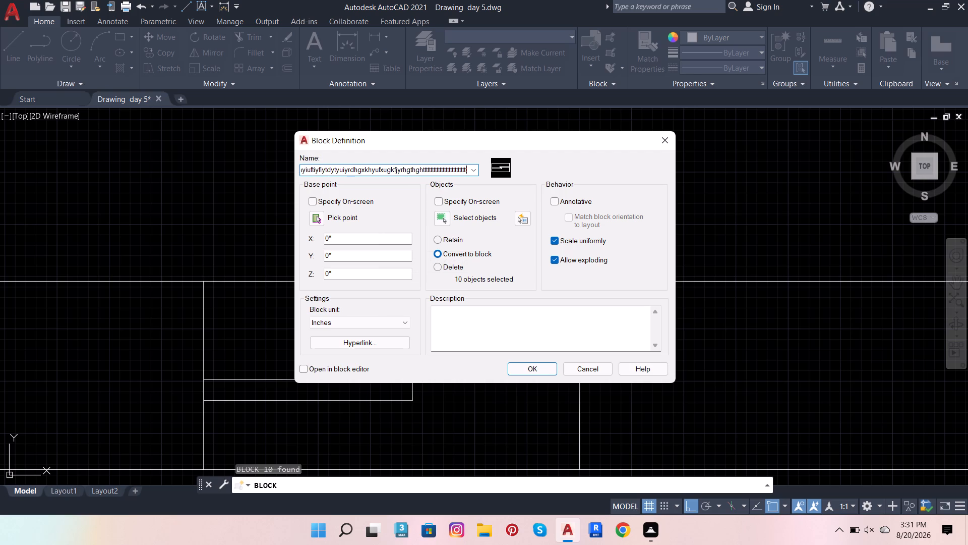
key("f")
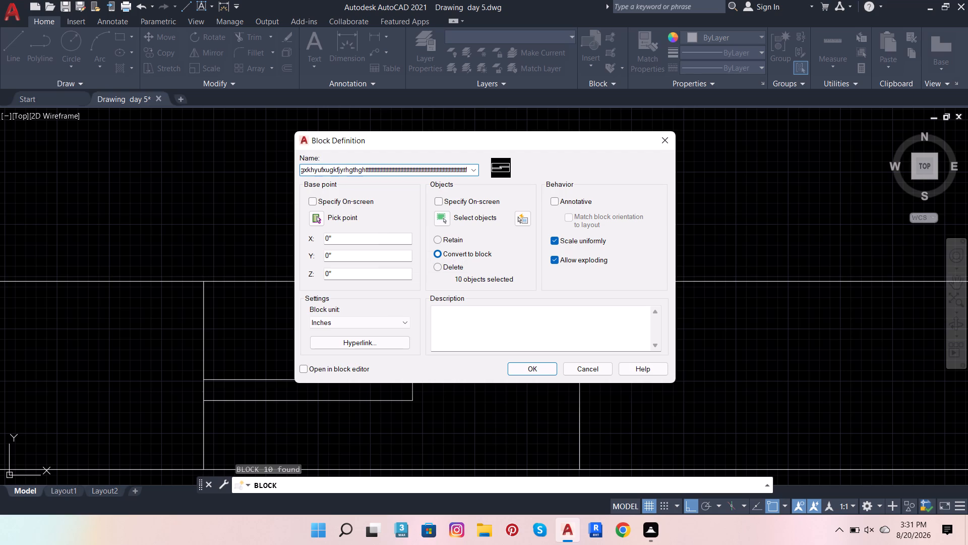
key("BackSpace")
key("BackSpace")
key("BackSpace")
key("BackSpace")
key("BackSpace")
key("BackSpace")
key("BackSpace")
key("BackSpace")
key("BackSpace")
key("BackSpace")
key("BackSpace")
key("BackSpace")
key("BackSpace")
key("BackSpace")
key("BackSpace")
key("BackSpace")
key("BackSpace")
key("BackSpace")
key("BackSpace")
key("BackSpace")
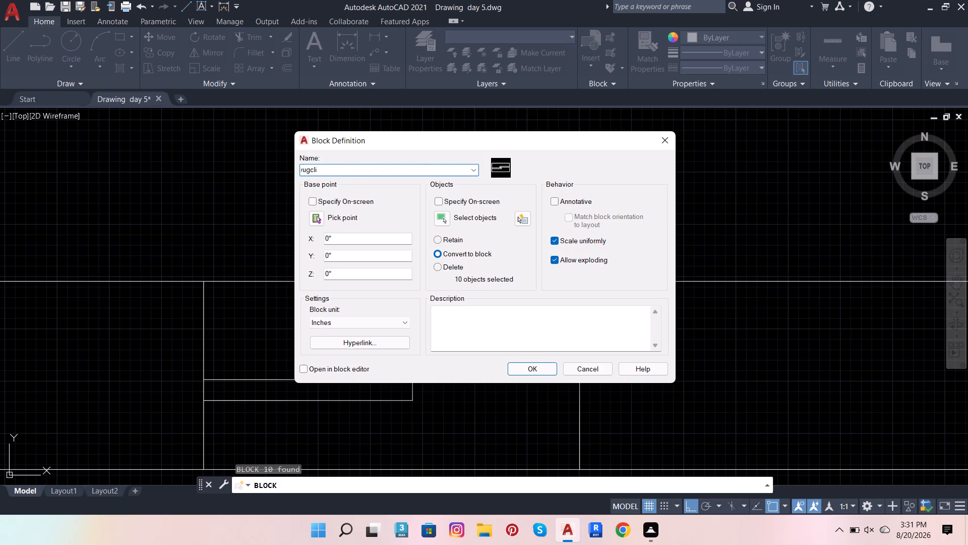
key("Return")
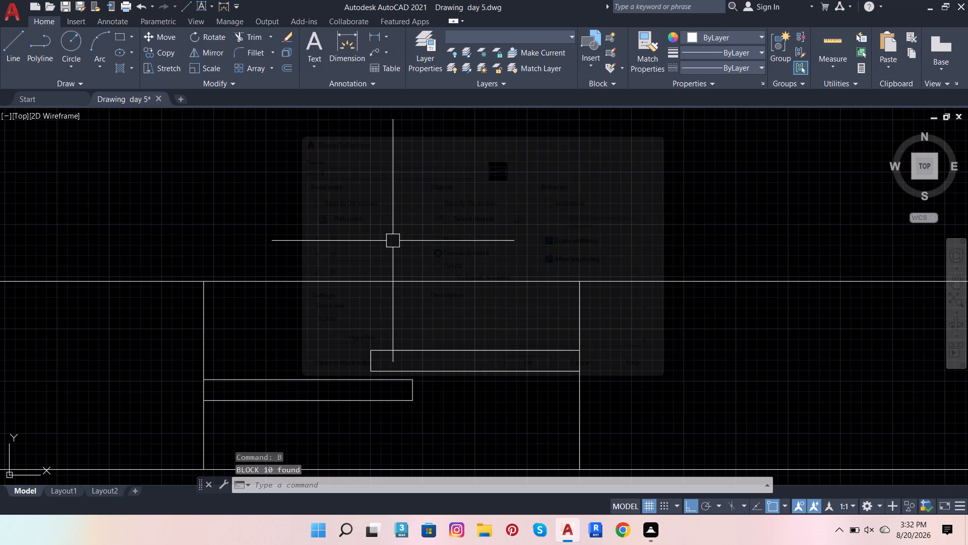
Edit the jyugcli block to put its upper and lower horizontal lines on Layer3, saving the changes to the block.
double_click(463, 280)
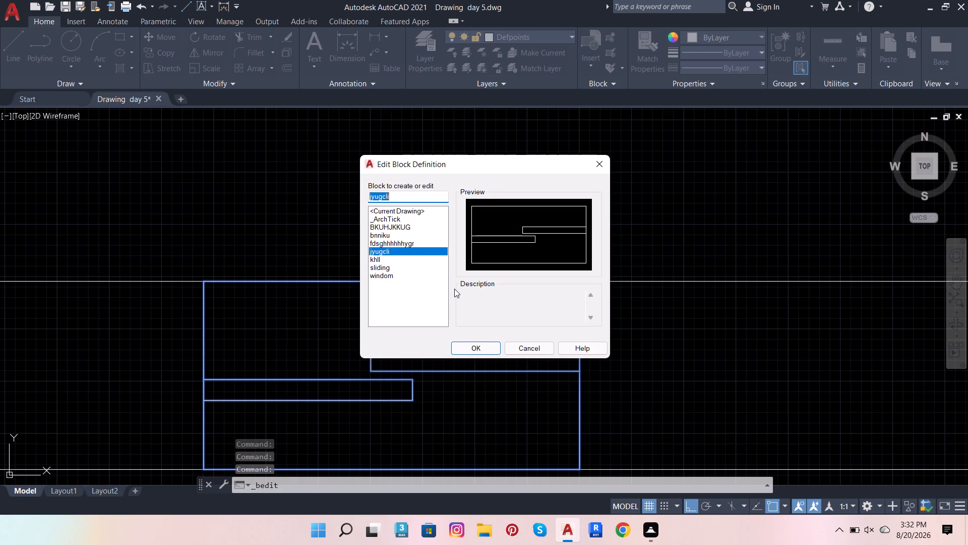
left_click(471, 342)
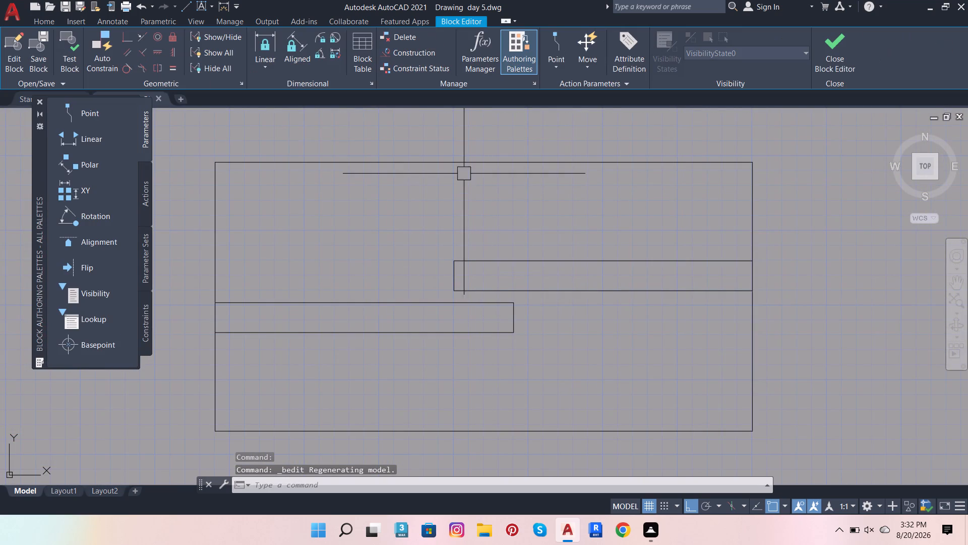
left_click(467, 165)
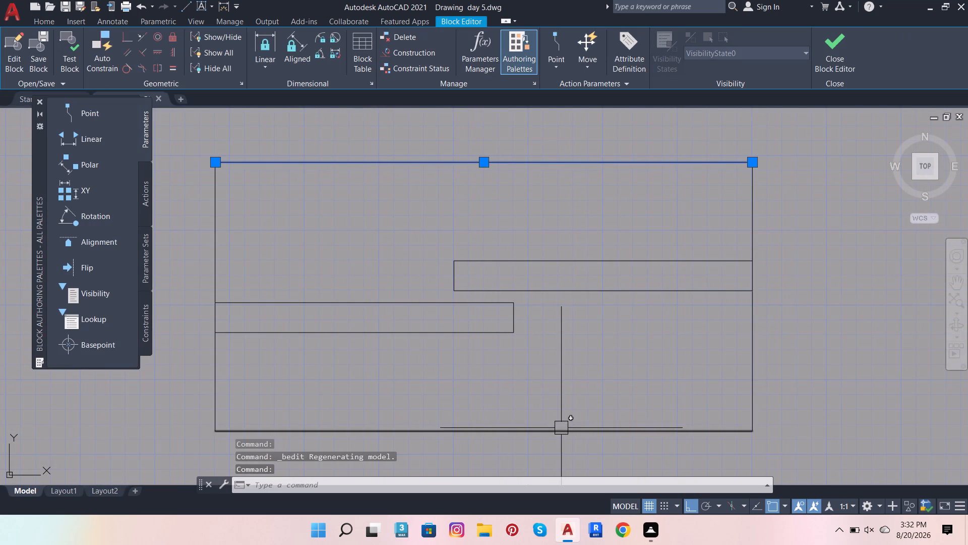
left_click(561, 428)
left_click(48, 20)
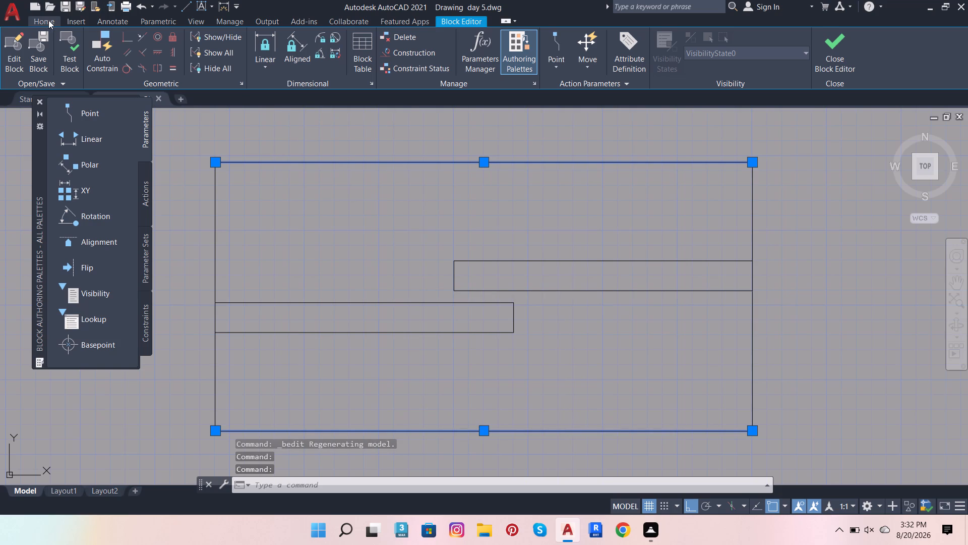
left_click(481, 36)
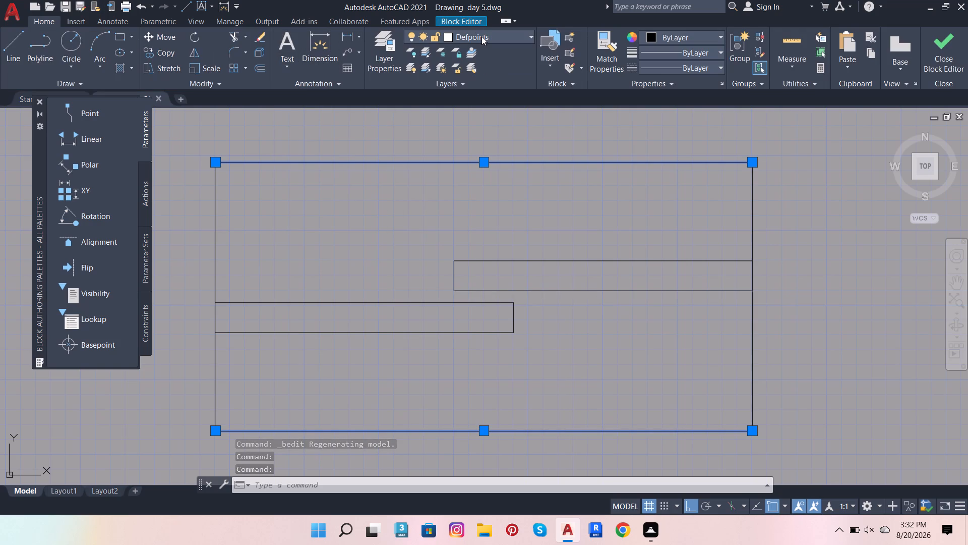
left_click(466, 112)
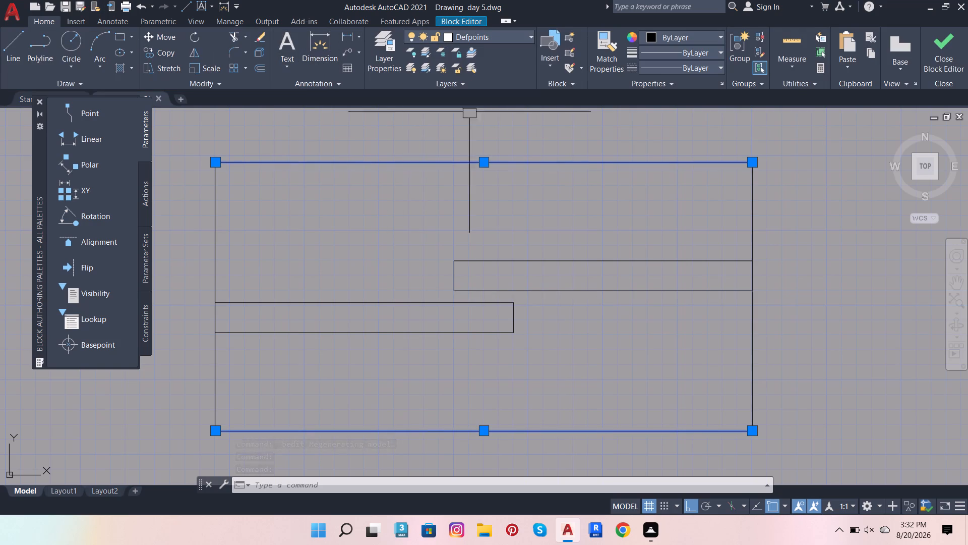
left_click(957, 61)
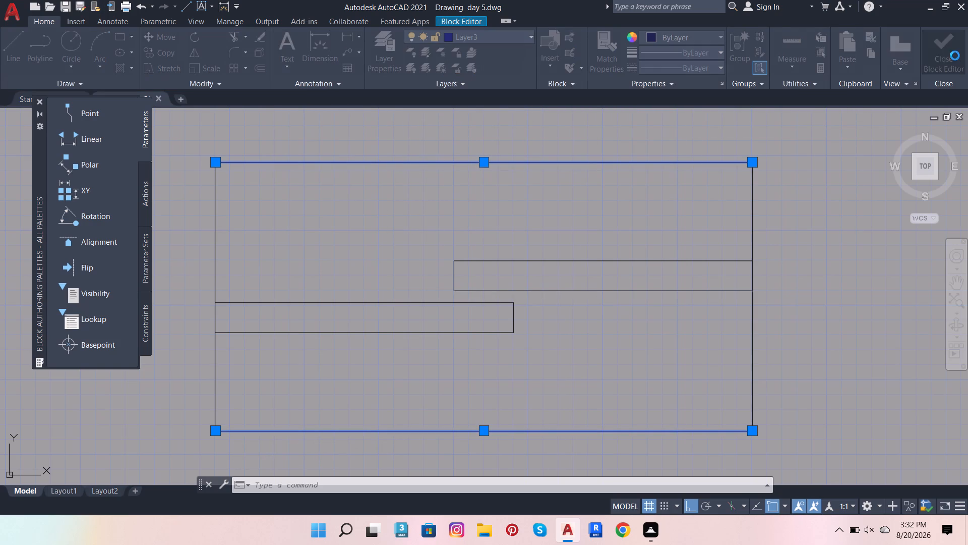
left_click(533, 237)
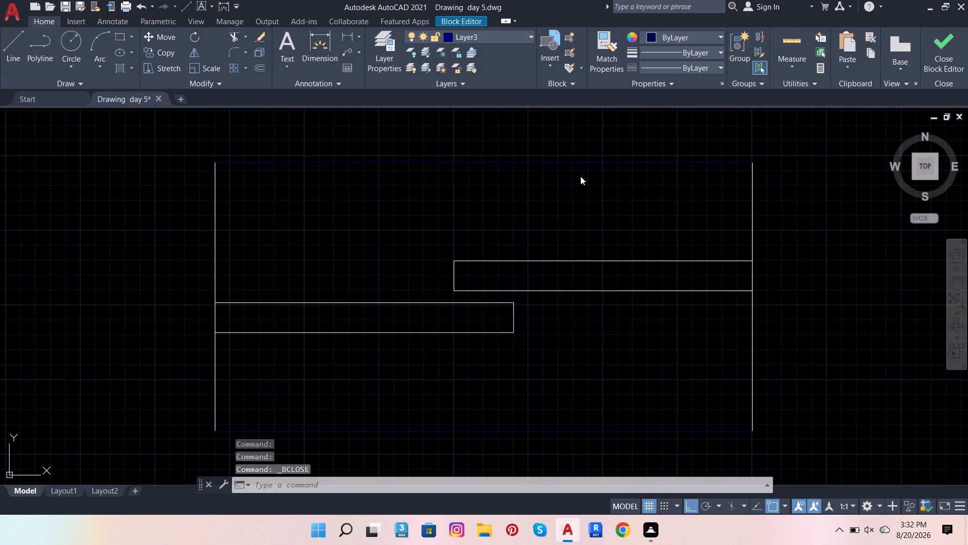
Copy the small window block from its upper-left corner to the matching corner of the next wall opening to the east.
scroll(611, 187, "down", 2)
scroll(459, 289, "down", 3)
scroll(424, 215, "up", 2)
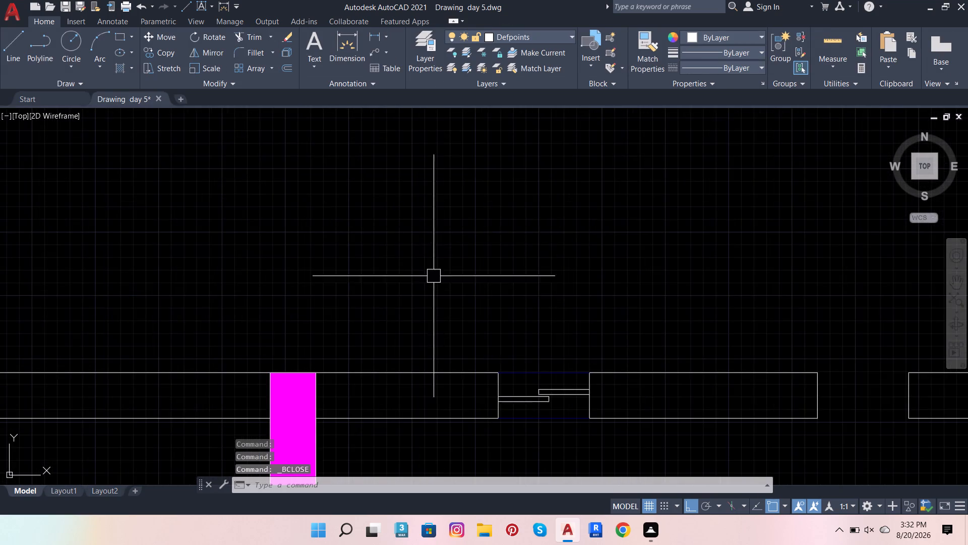
scroll(437, 309, "down", 2)
scroll(462, 332, "up", 2)
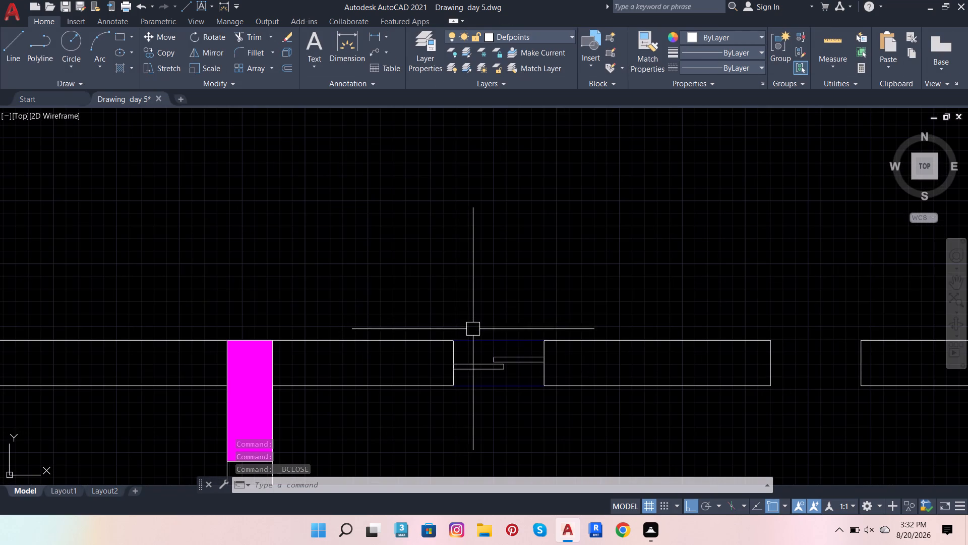
left_click(473, 337)
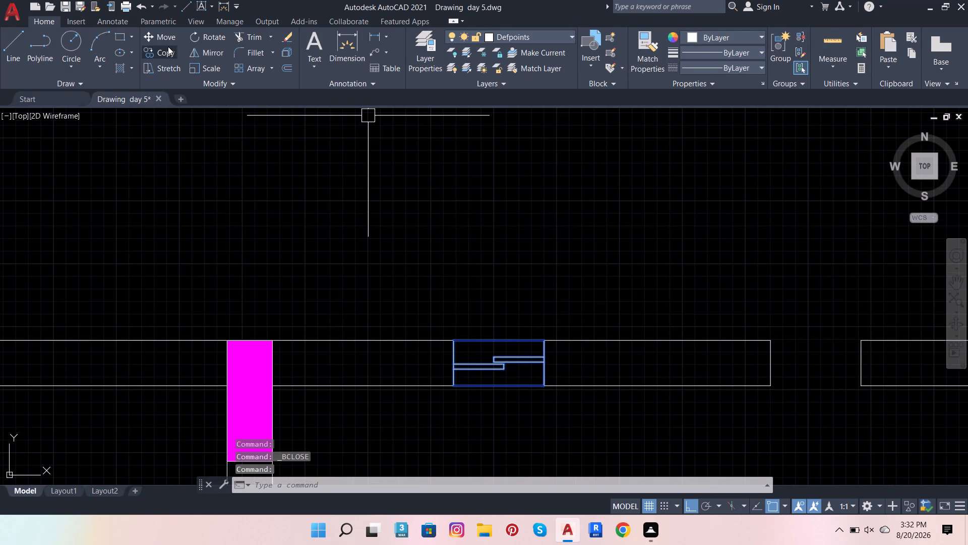
left_click(168, 49)
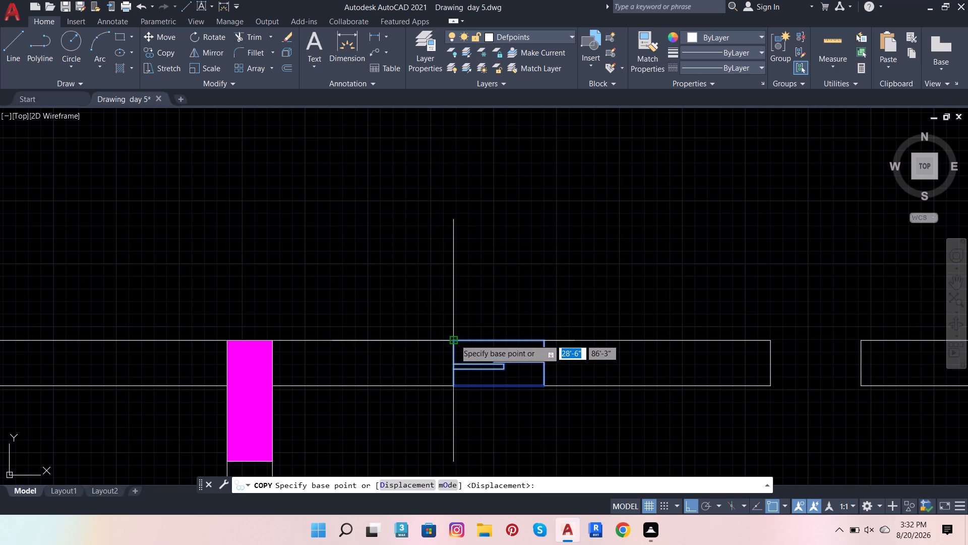
left_click(453, 339)
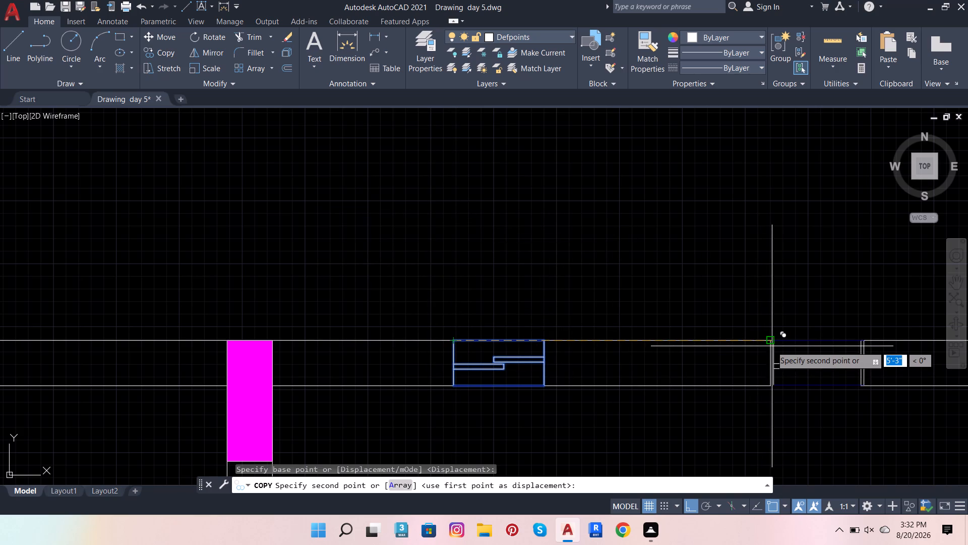
left_click(771, 346)
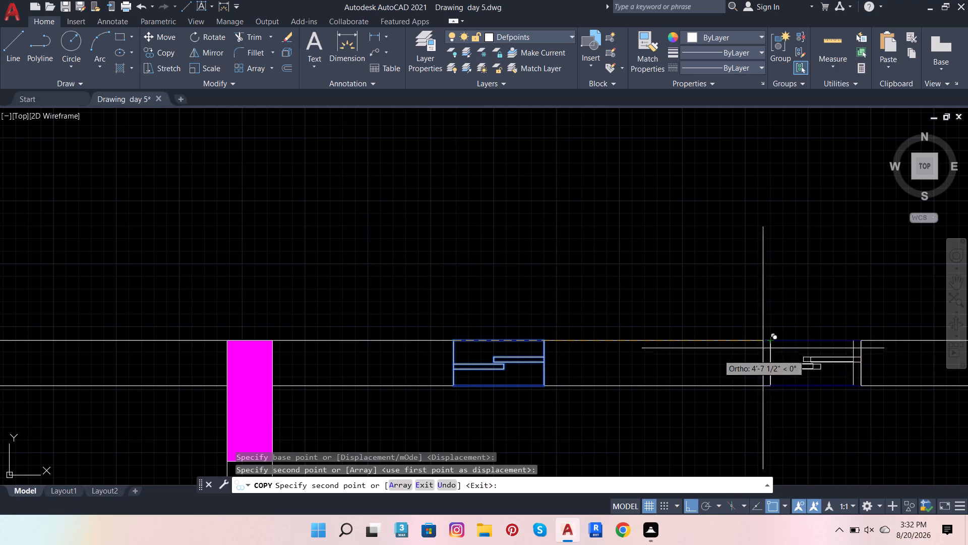
scroll(468, 361, "down", 2)
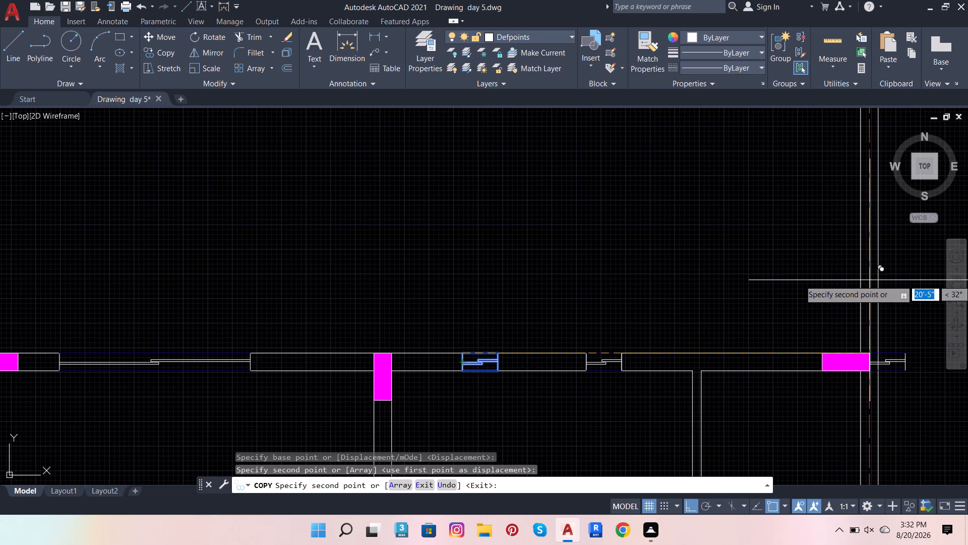
key("Escape")
Offset the east line of the partition wall beside the door room 3" to the east.
scroll(637, 370, "up", 3)
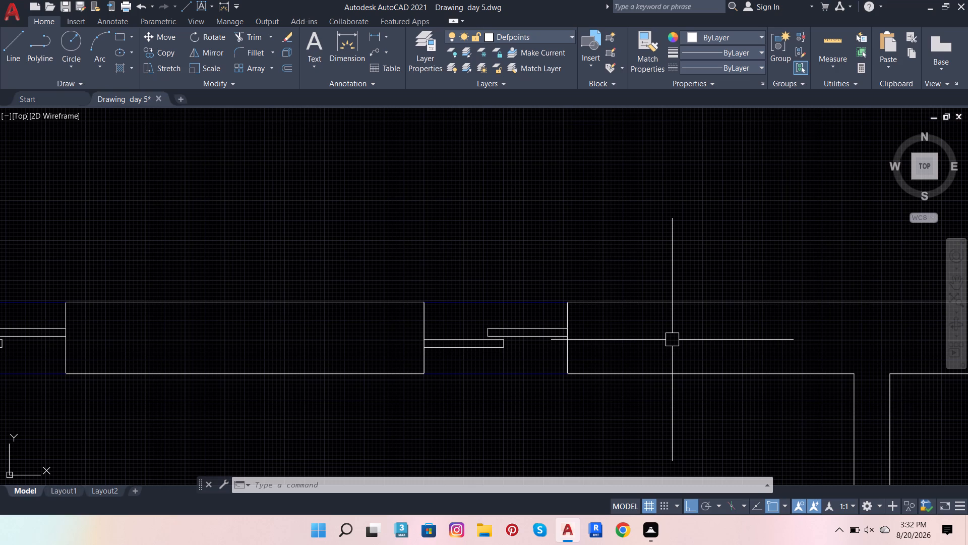
scroll(99, 324, "down", 4)
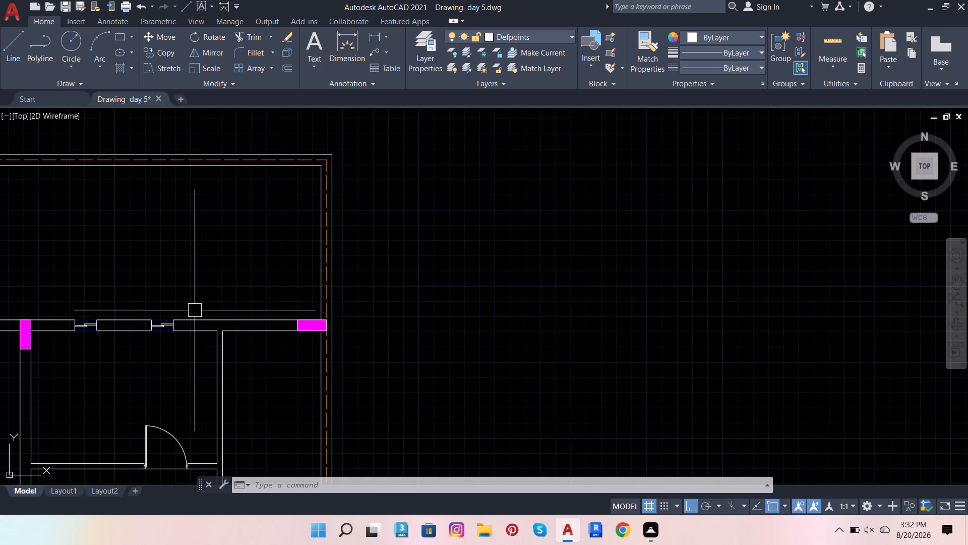
scroll(215, 361, "up", 1)
scroll(287, 330, "down", 2)
scroll(275, 362, "up", 2)
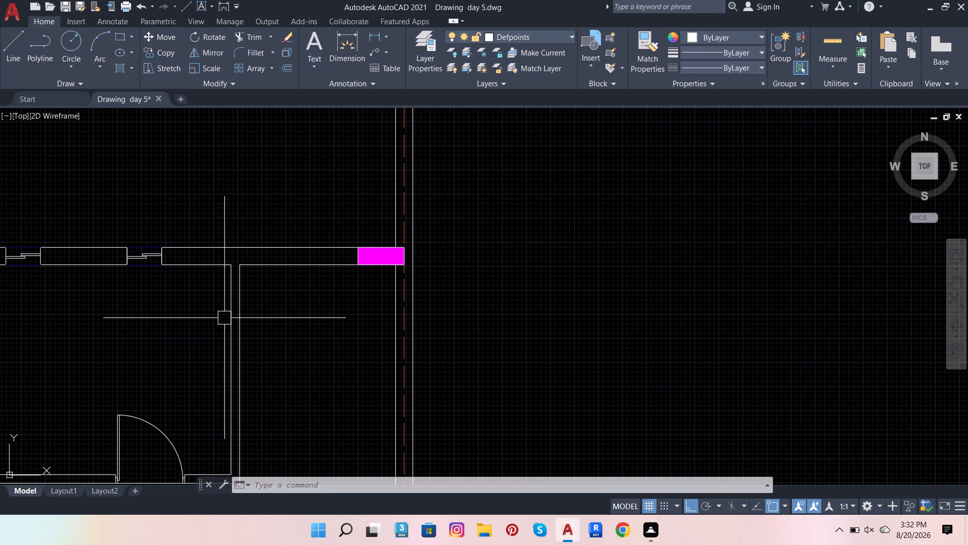
left_click(239, 299)
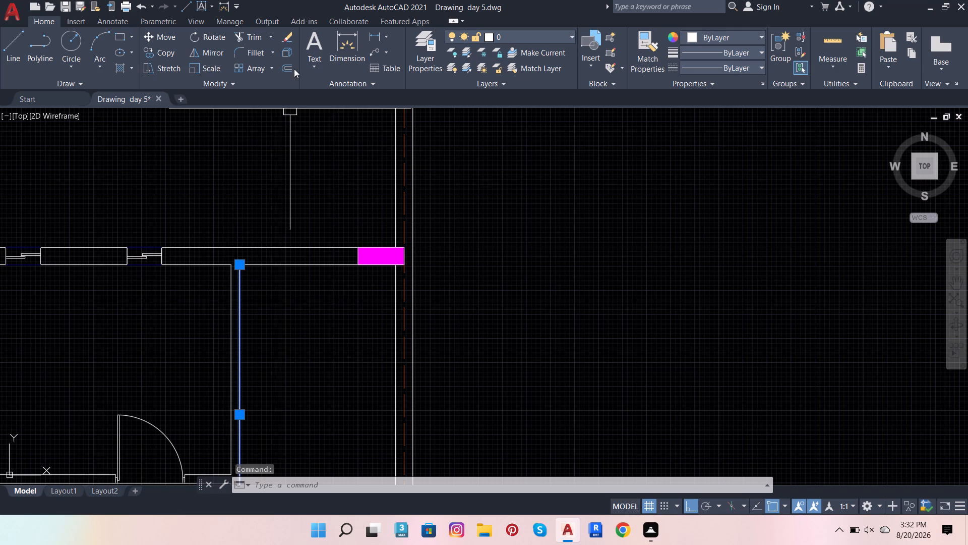
left_click(294, 69)
left_click(244, 268)
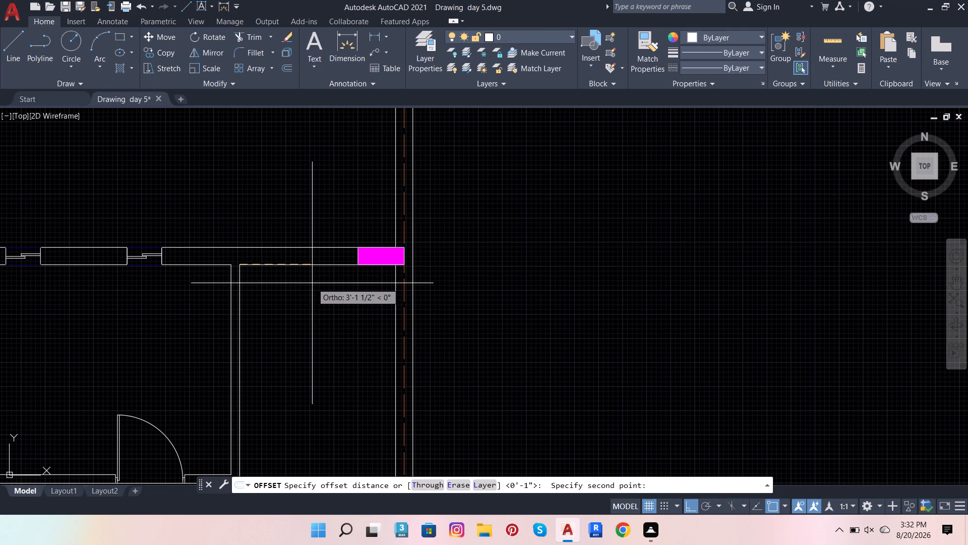
key("3")
key("Return")
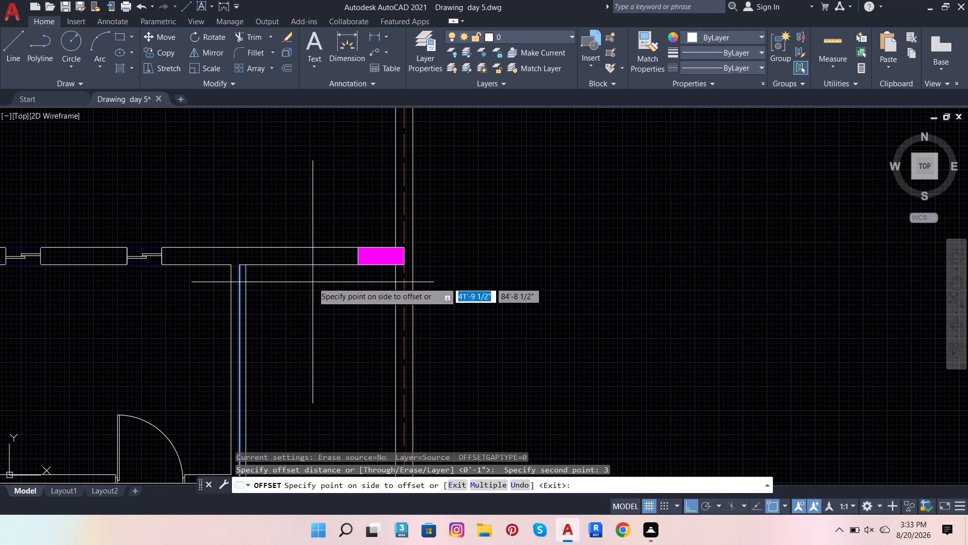
left_click(313, 282)
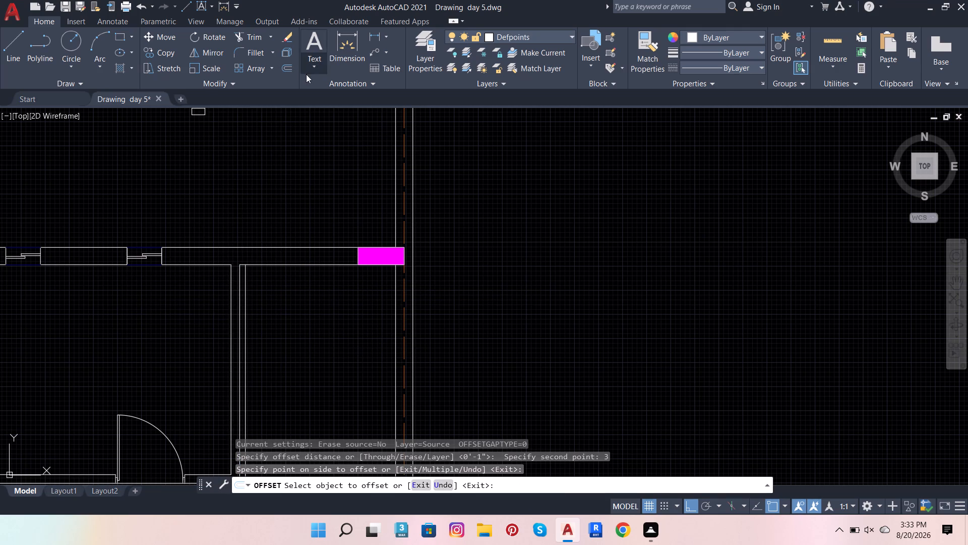
Offset the line just east of the partition wall 3' further east.
left_click(290, 67)
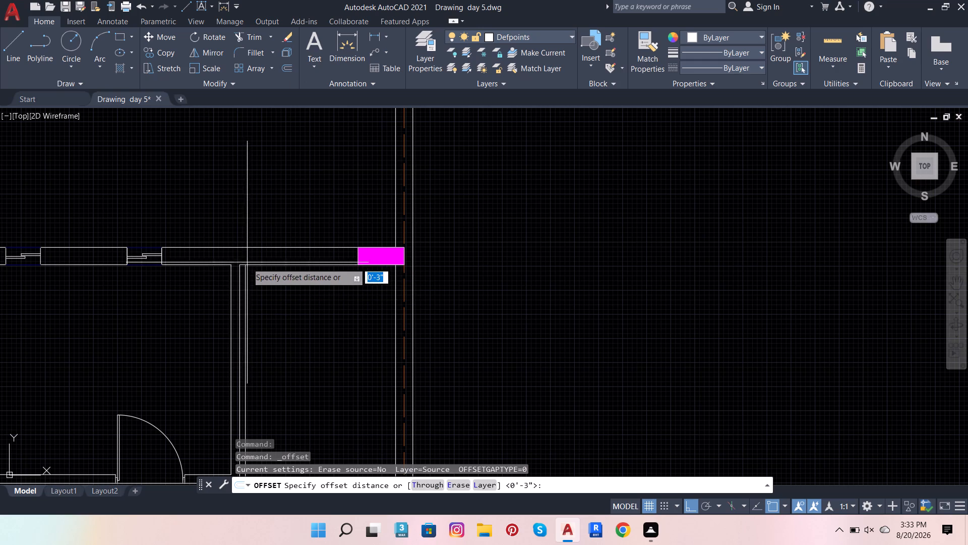
left_click(247, 266)
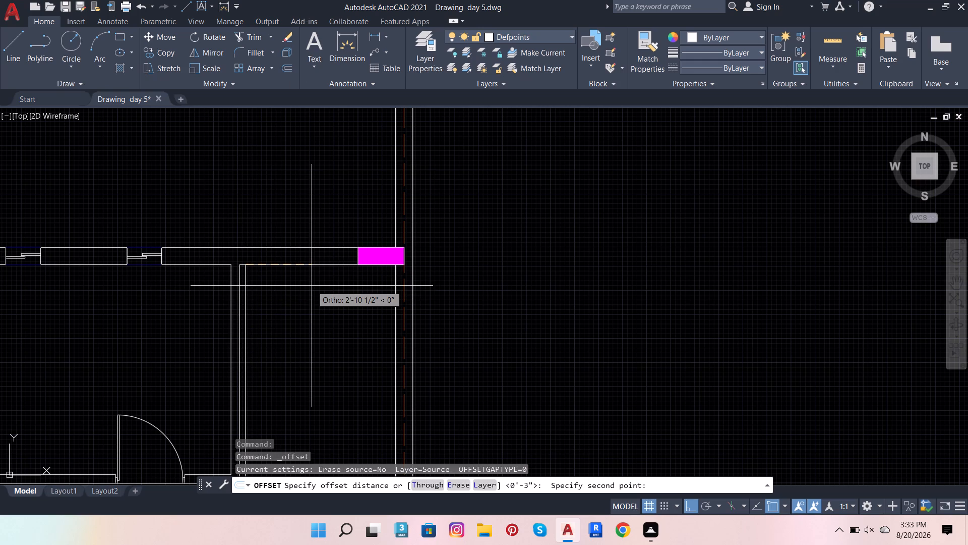
key("3")
key("apostrophe")
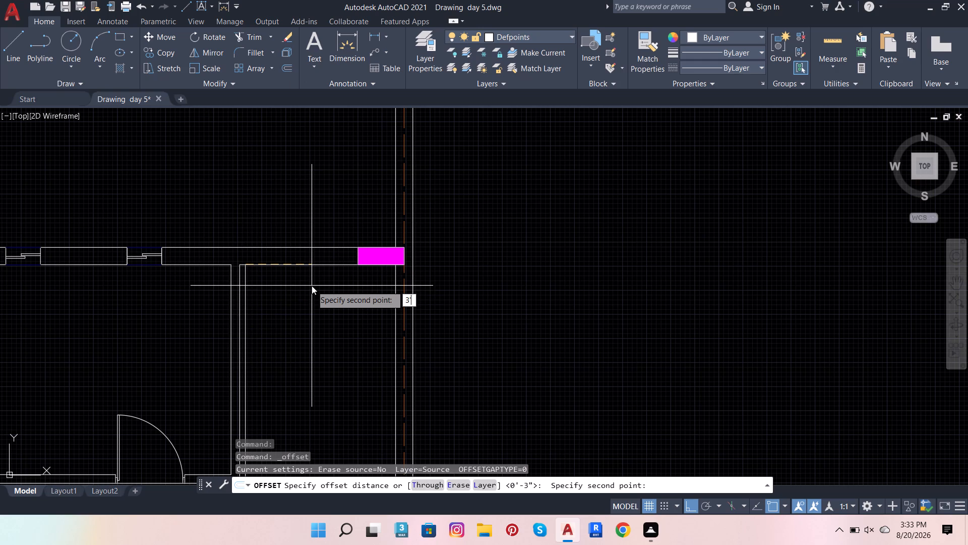
key("Return")
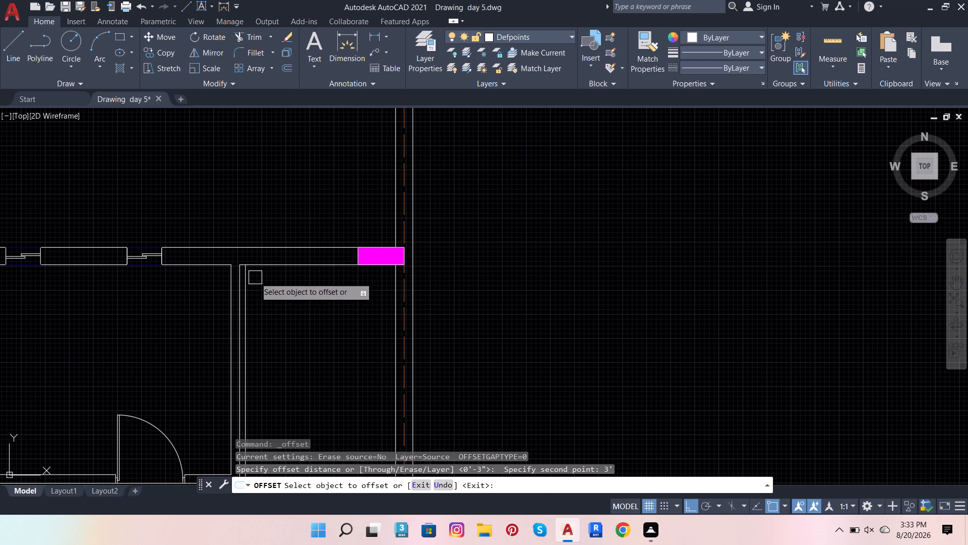
left_click(249, 285)
left_click(298, 290)
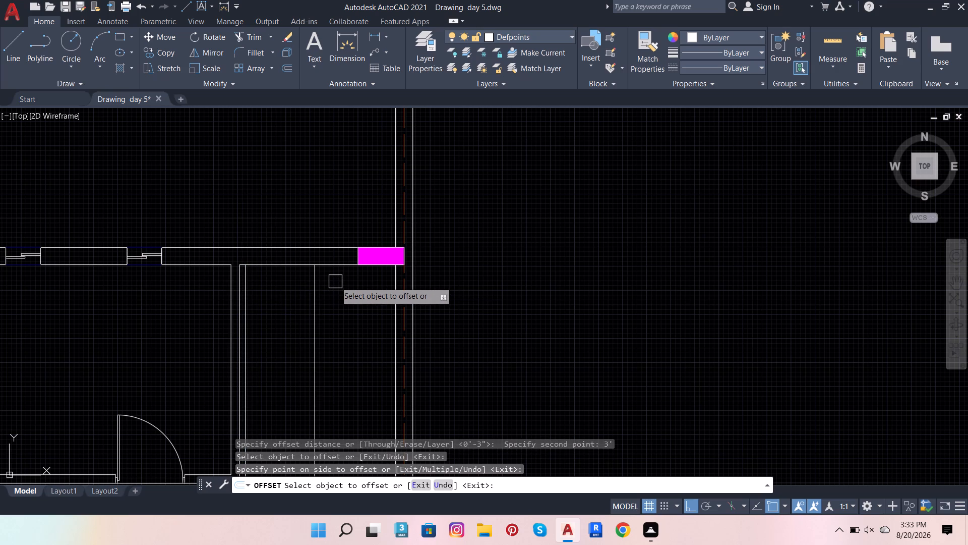
key("Escape")
key("Escape")
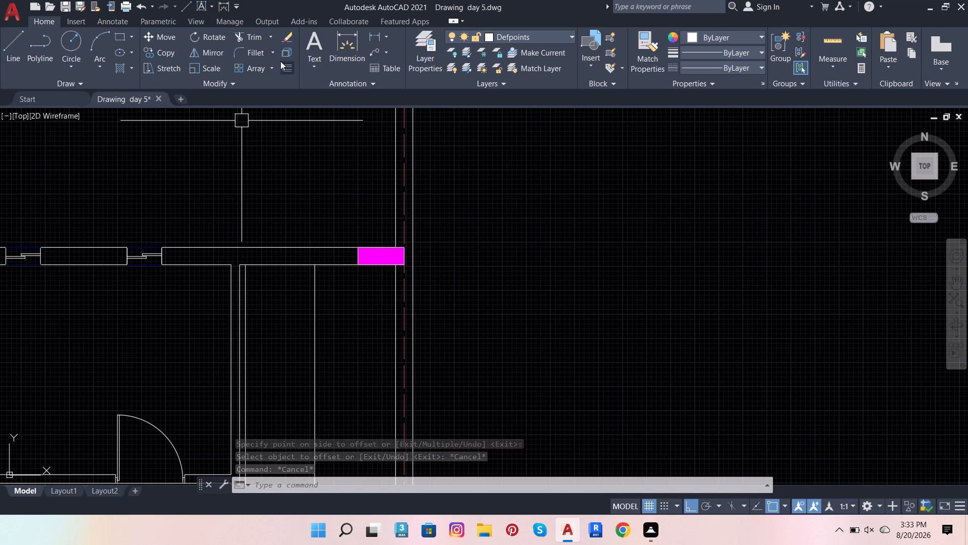
Extend both offset lines across the upper wall, then trim their parts below the wall and the wall faces between them to cut the opening.
left_click(261, 38)
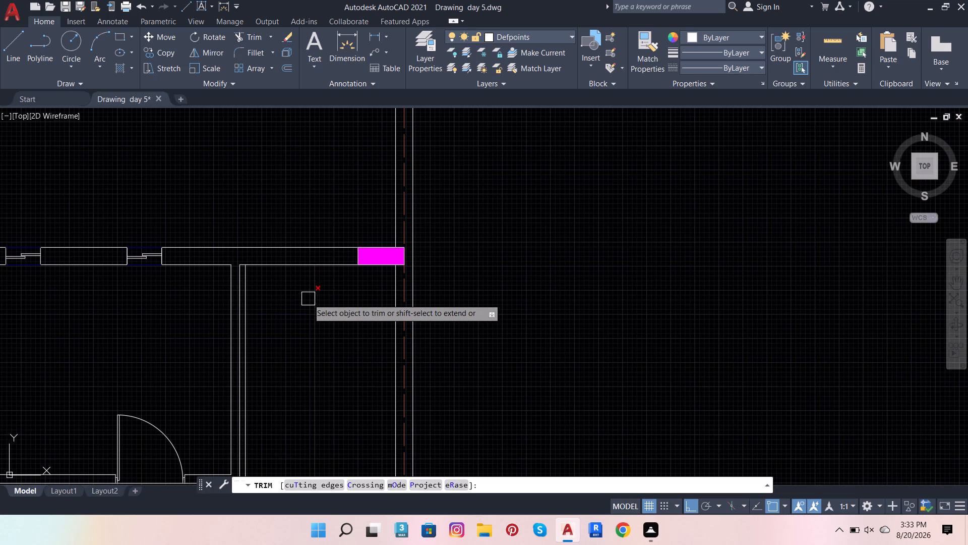
left_click(311, 294, "shift")
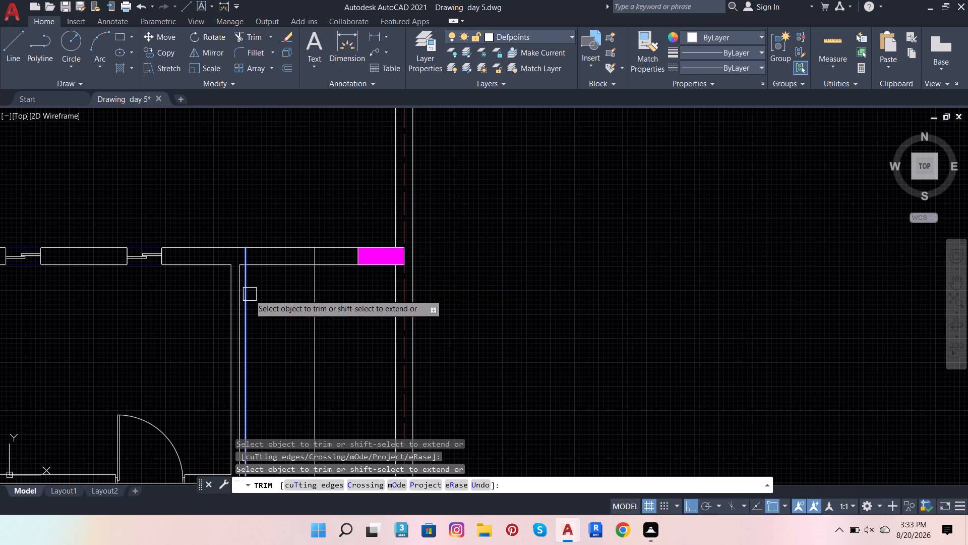
left_click(250, 294, "shift")
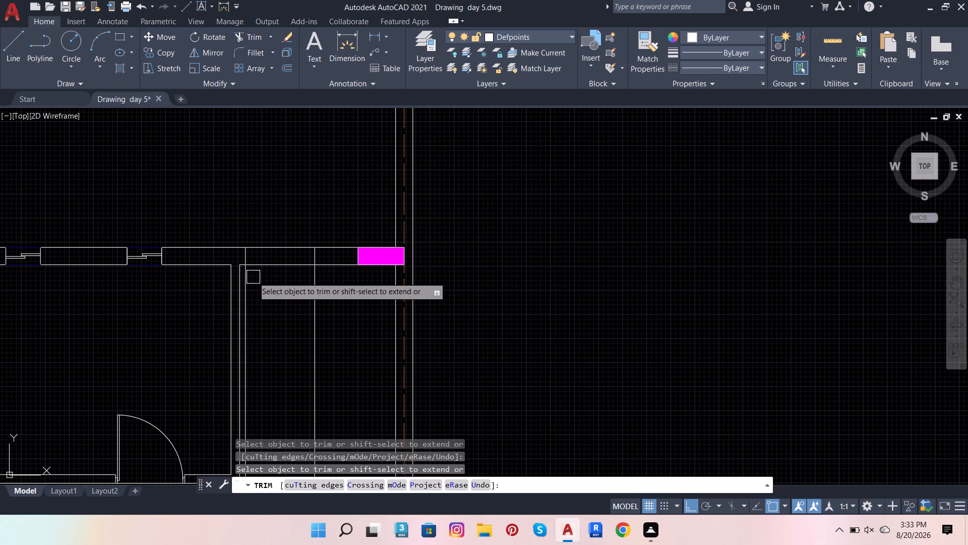
left_click(249, 278)
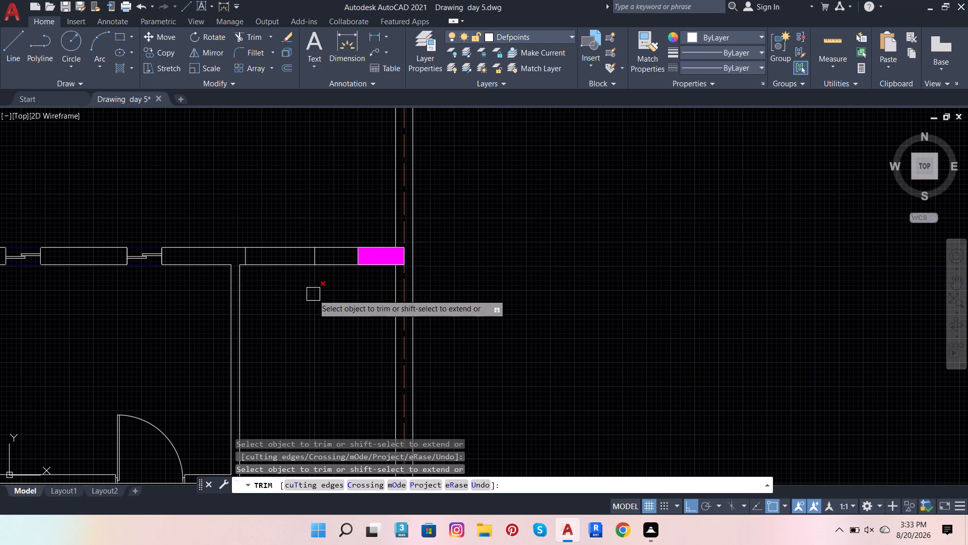
left_click(313, 294)
left_click(285, 268)
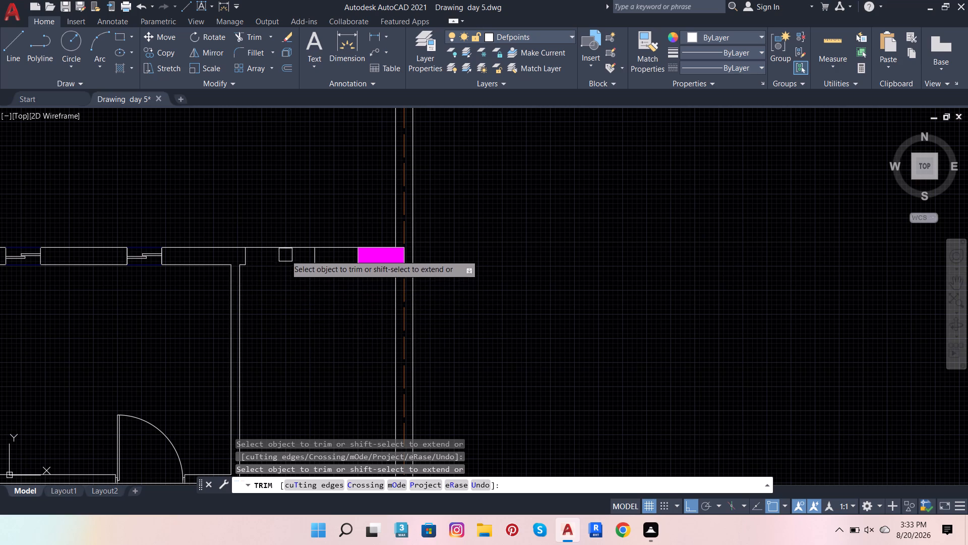
left_click(285, 253)
scroll(291, 277, "down", 2)
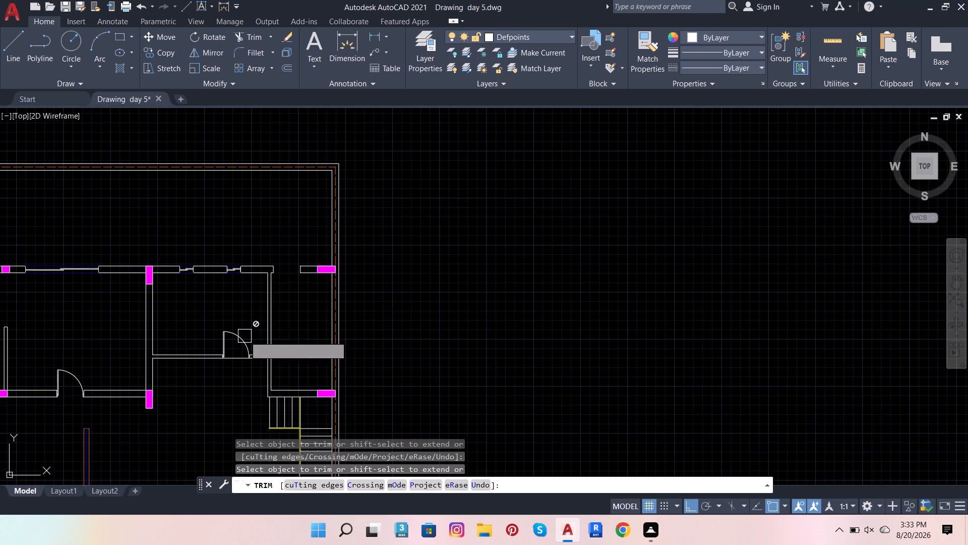
scroll(241, 321, "up", 2)
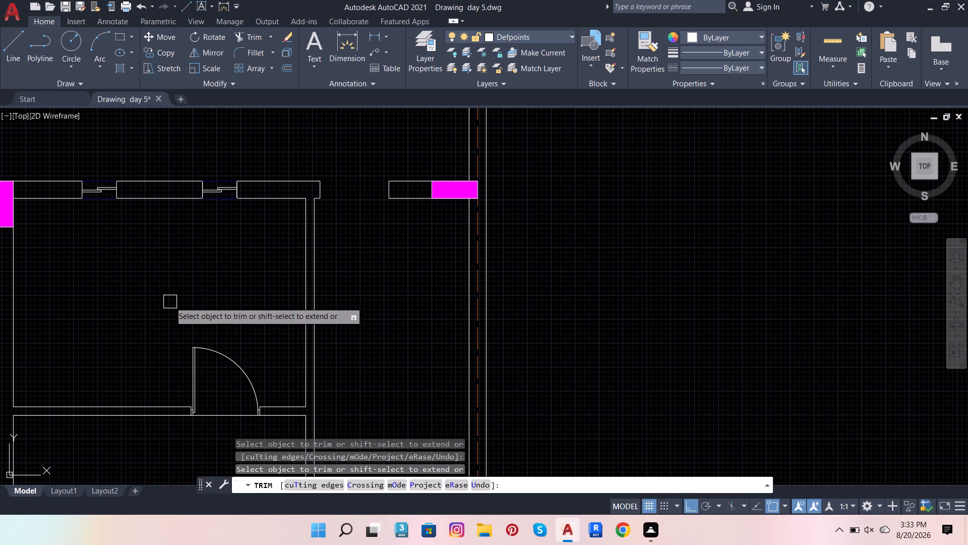
key("Escape")
key("Escape")
key("Escape")
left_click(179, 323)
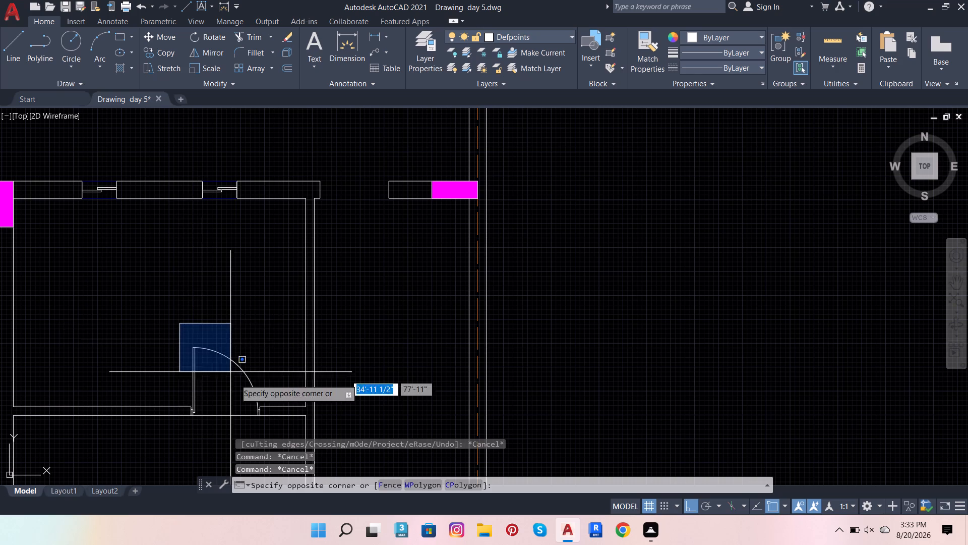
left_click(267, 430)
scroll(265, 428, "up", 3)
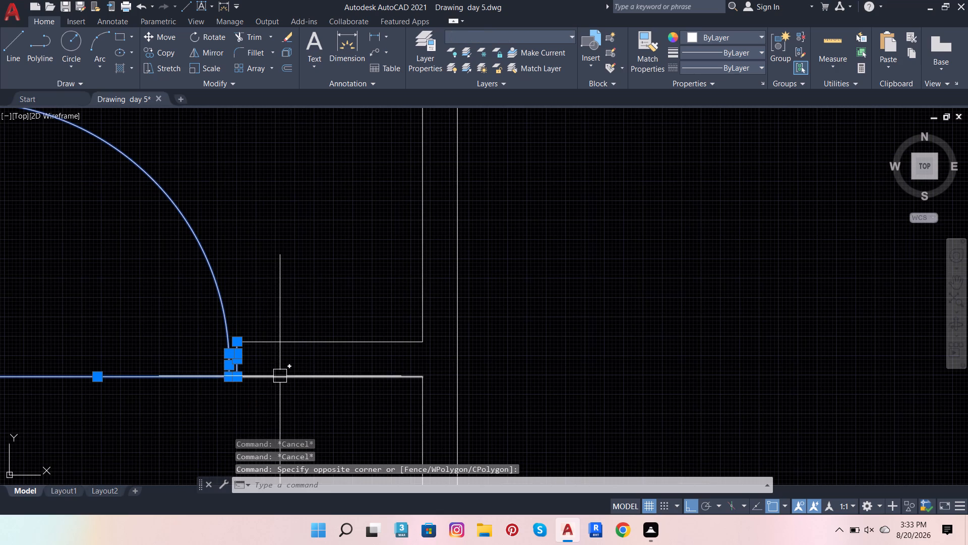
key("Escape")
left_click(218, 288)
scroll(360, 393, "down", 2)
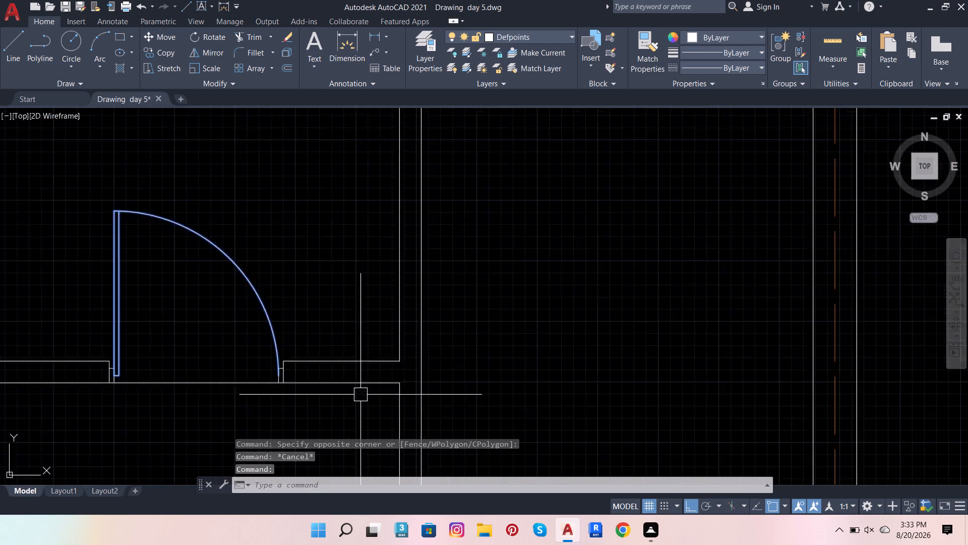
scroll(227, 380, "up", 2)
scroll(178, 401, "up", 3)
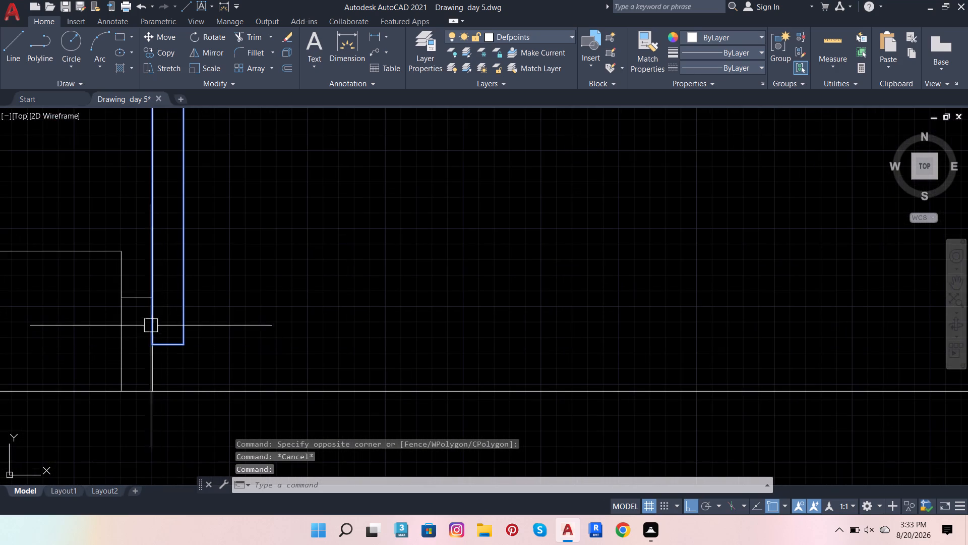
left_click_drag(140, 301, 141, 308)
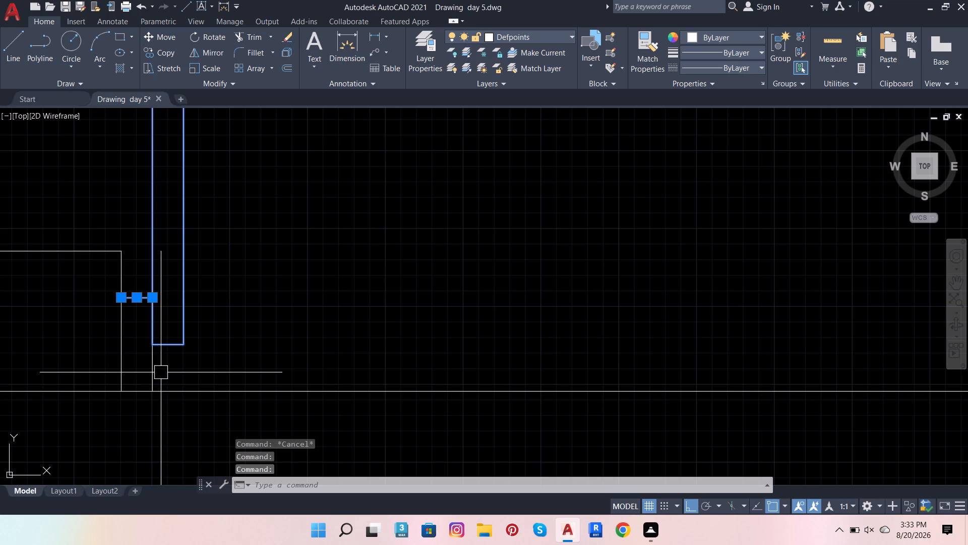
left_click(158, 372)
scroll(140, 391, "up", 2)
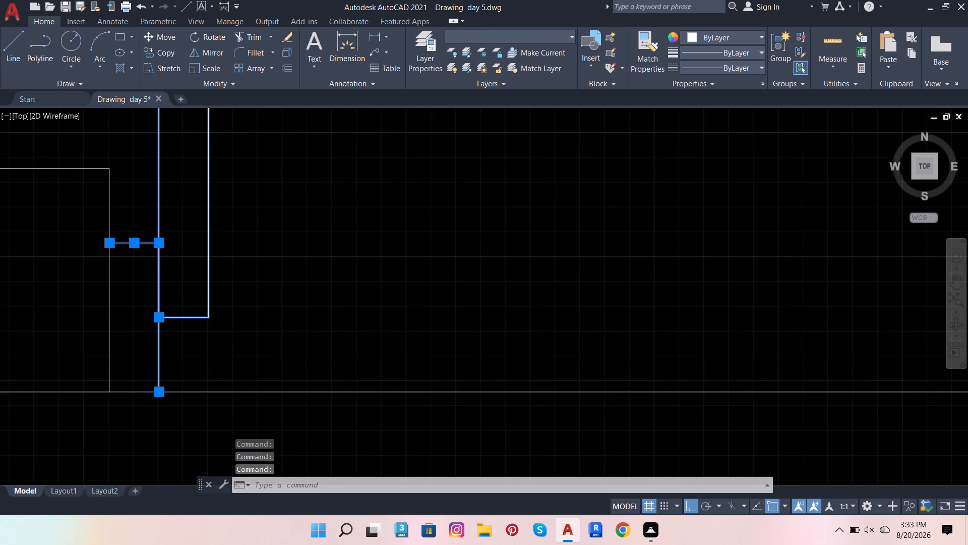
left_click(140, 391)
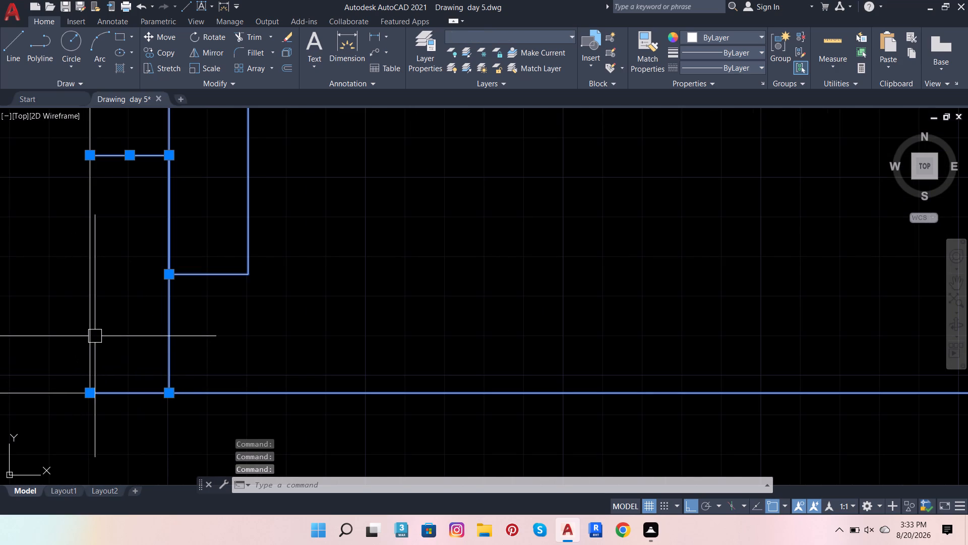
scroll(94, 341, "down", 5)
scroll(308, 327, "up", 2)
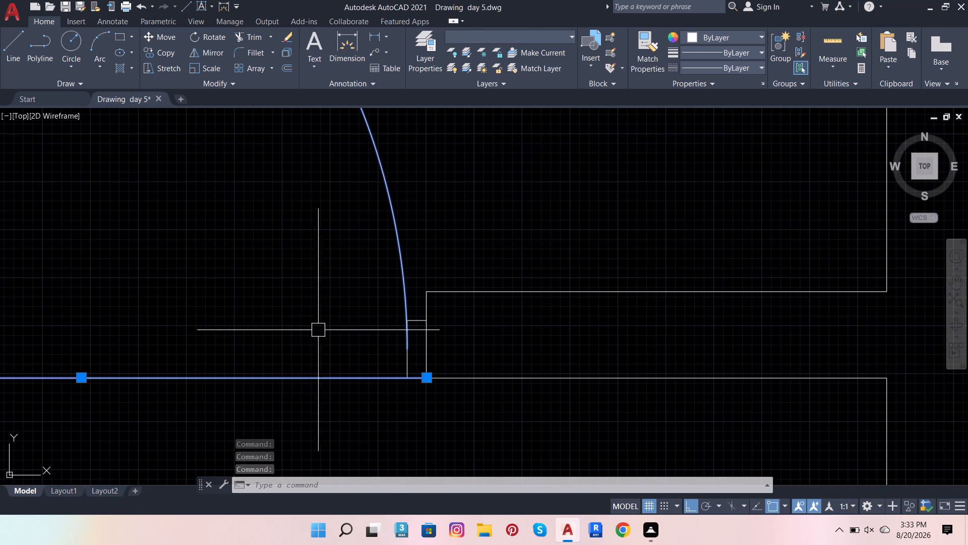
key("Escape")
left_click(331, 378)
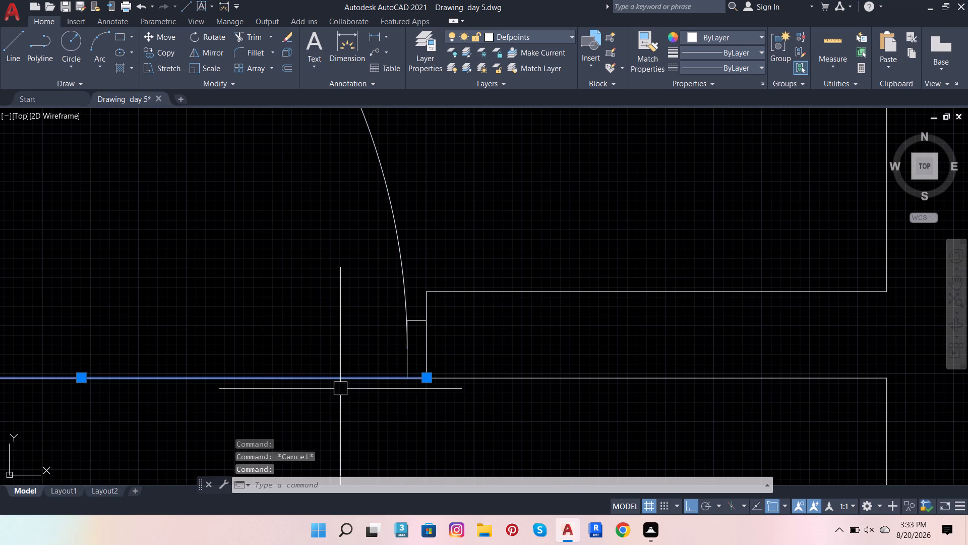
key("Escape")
Trim away the wall line running across the opening of the door in the small room's lower wall.
left_click(241, 34)
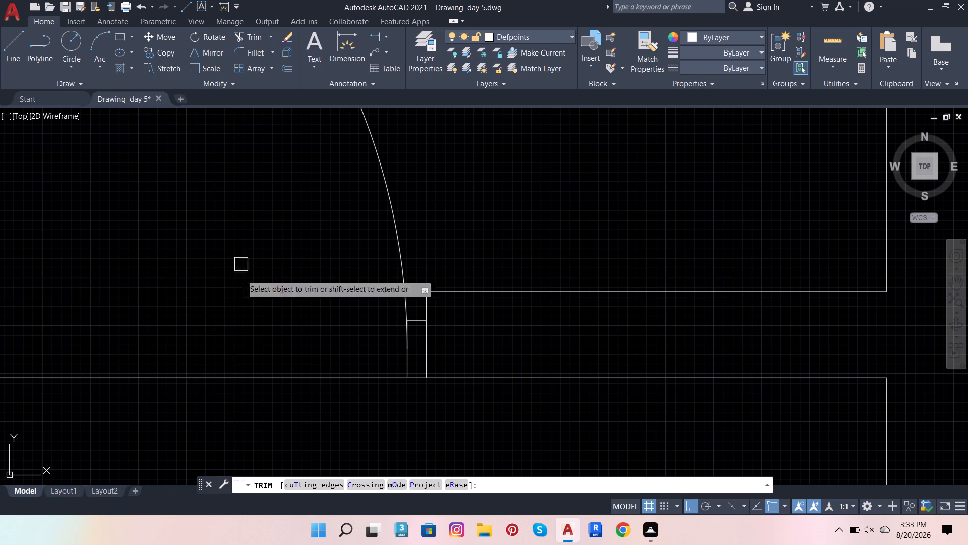
left_click(232, 383)
scroll(354, 402, "down", 3)
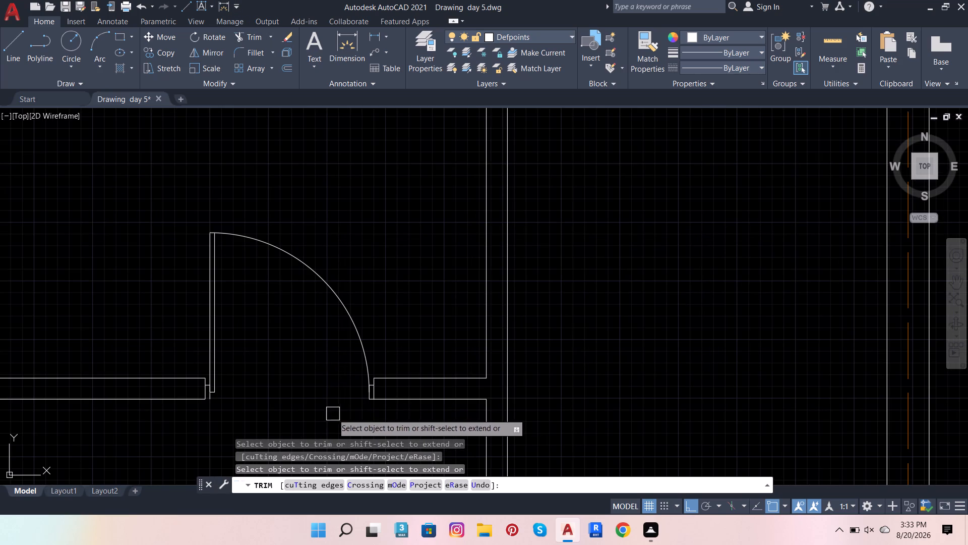
key("ctrl+z")
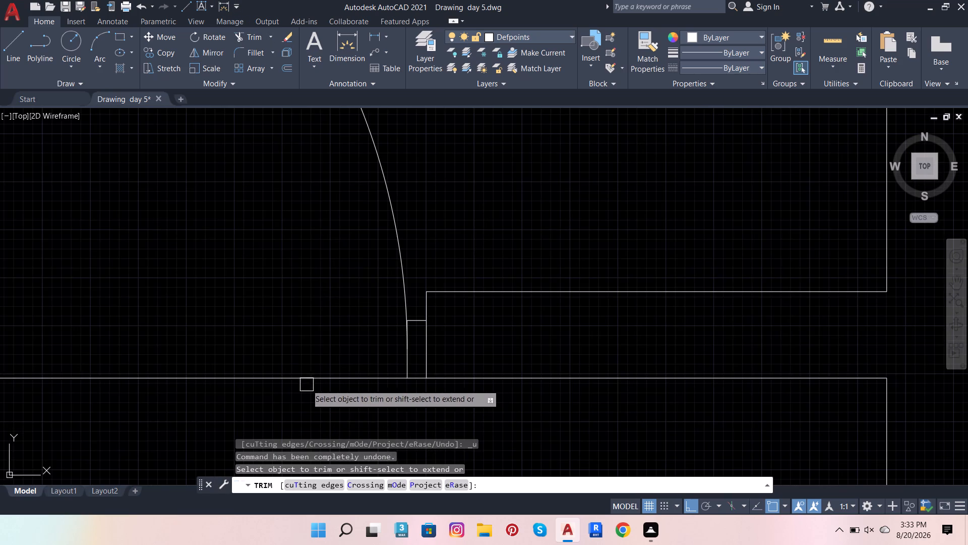
scroll(406, 356, "down", 4)
left_click(372, 360)
scroll(428, 388, "down", 1)
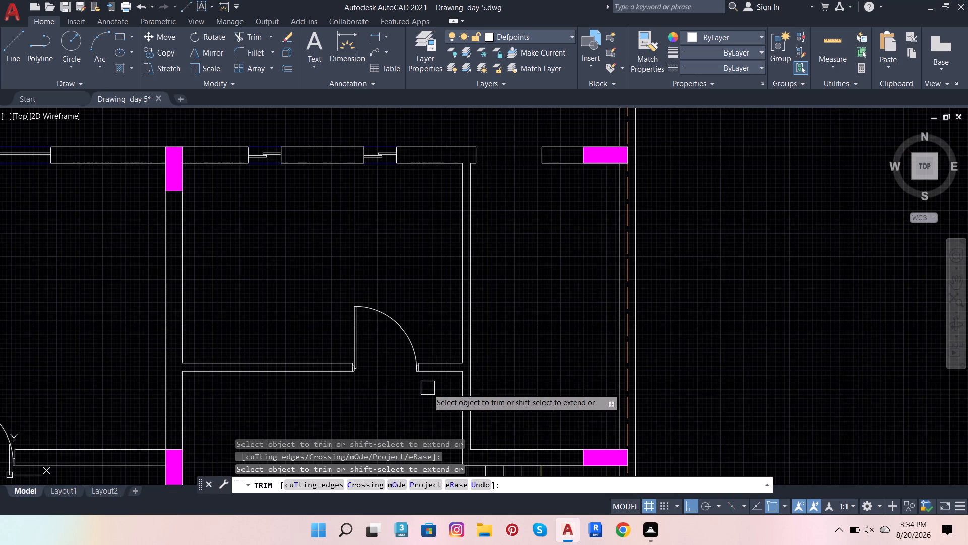
key("Escape")
Convert the door's leaf, swing arc and both jambs into a block named yfhjudru, using inches as the block unit.
scroll(340, 321, "up", 2)
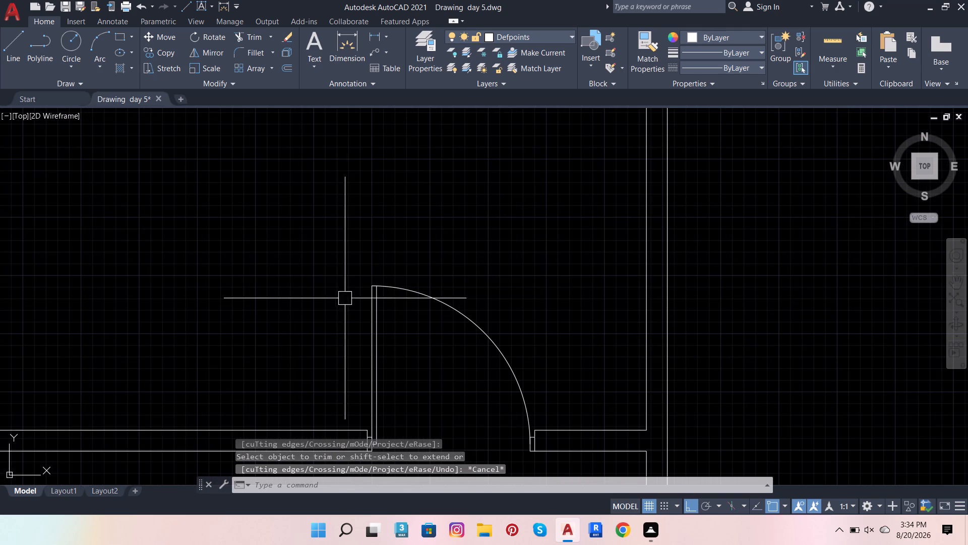
left_click(349, 259)
scroll(457, 277, "down", 1)
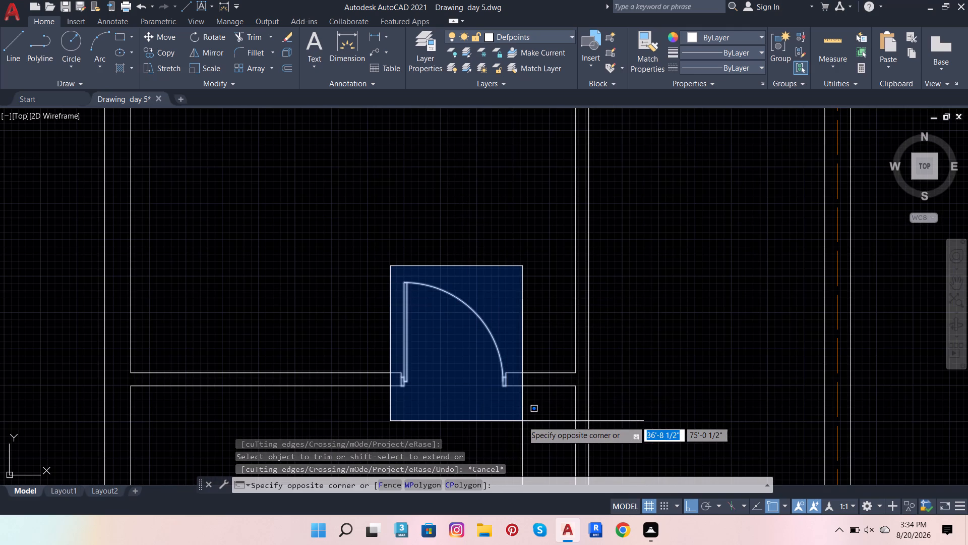
left_click(522, 421)
scroll(508, 400, "up", 2)
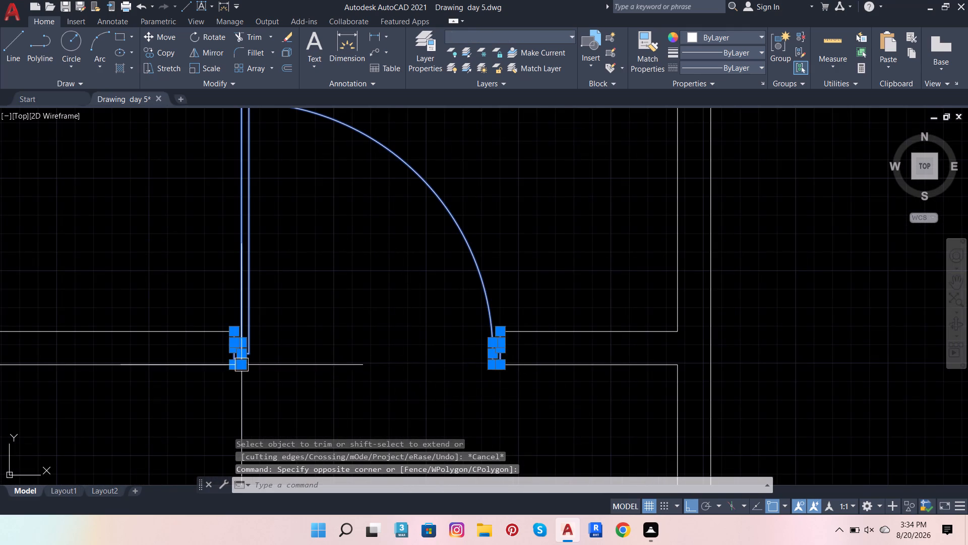
scroll(241, 364, "up", 2)
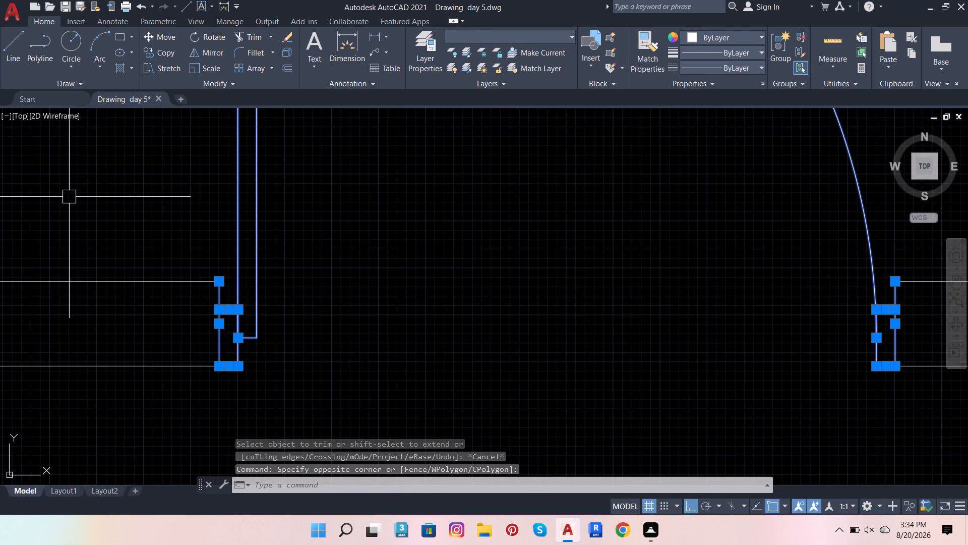
key("b")
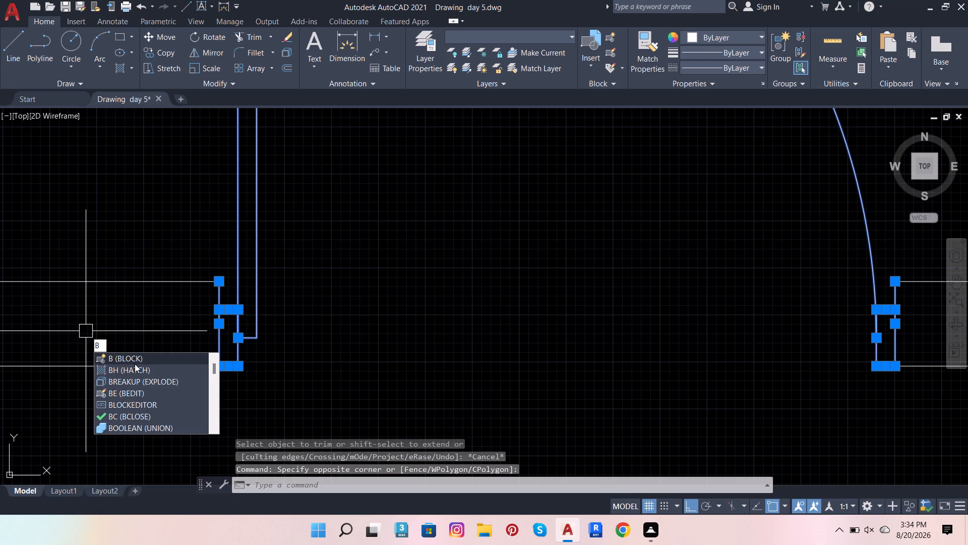
left_click(135, 359)
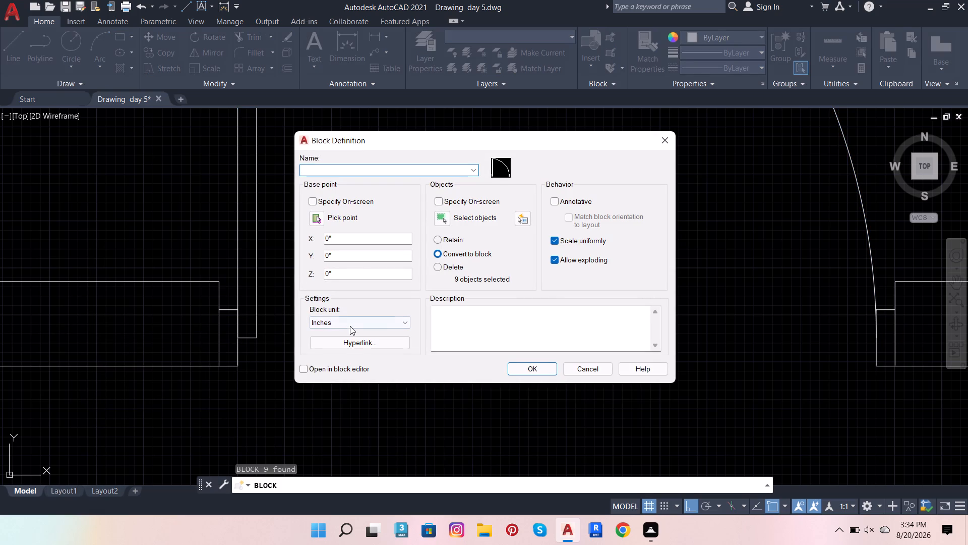
type("yf")
type("hju")
type("dr")
key("u")
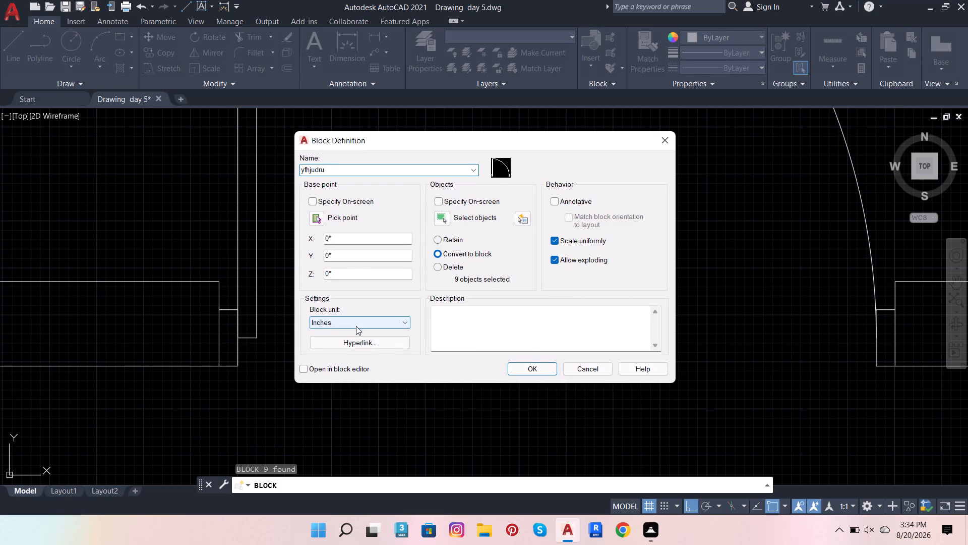
key("Return")
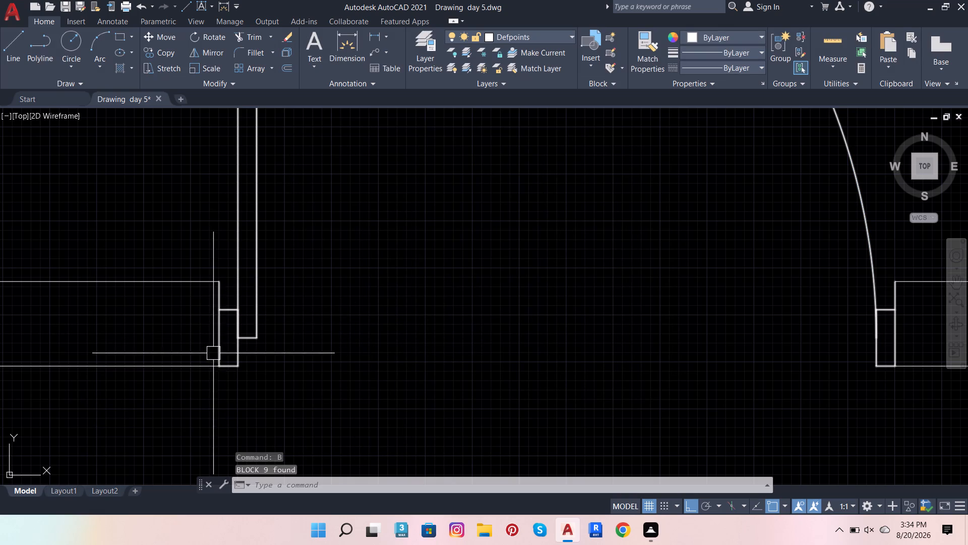
Copy the small room's door block from its lower-left jamb corner to the west edge of the upper-wall opening east of the partition.
left_click(227, 363)
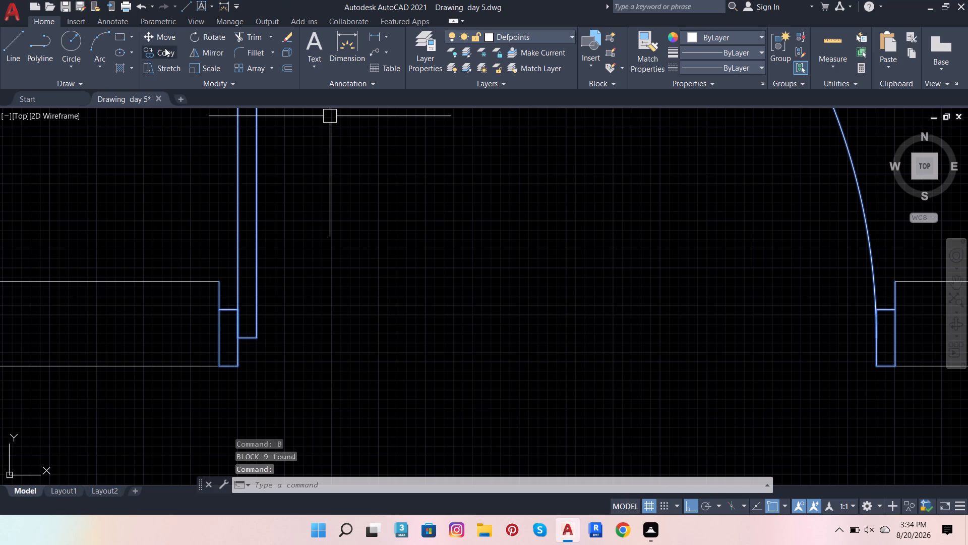
left_click(165, 48)
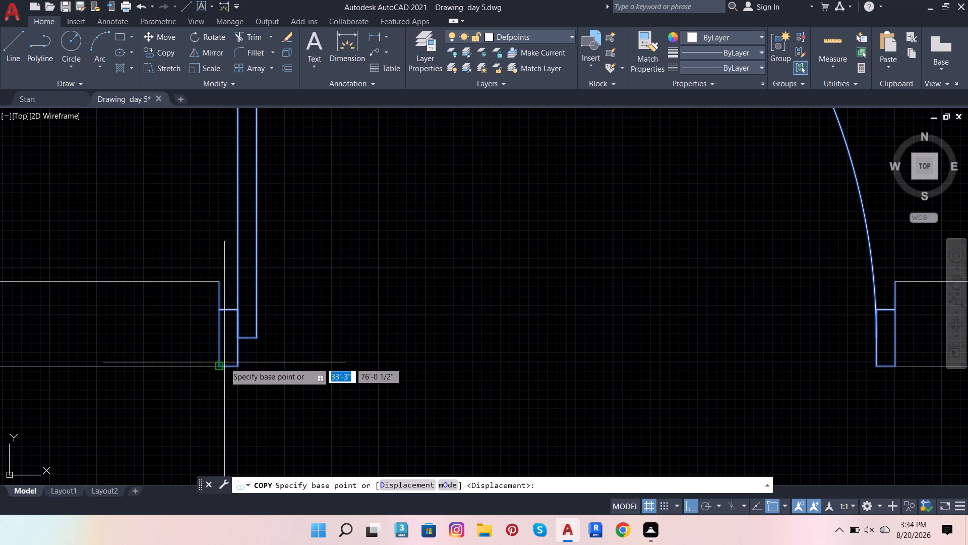
left_click(218, 368)
scroll(120, 350, "down", 7)
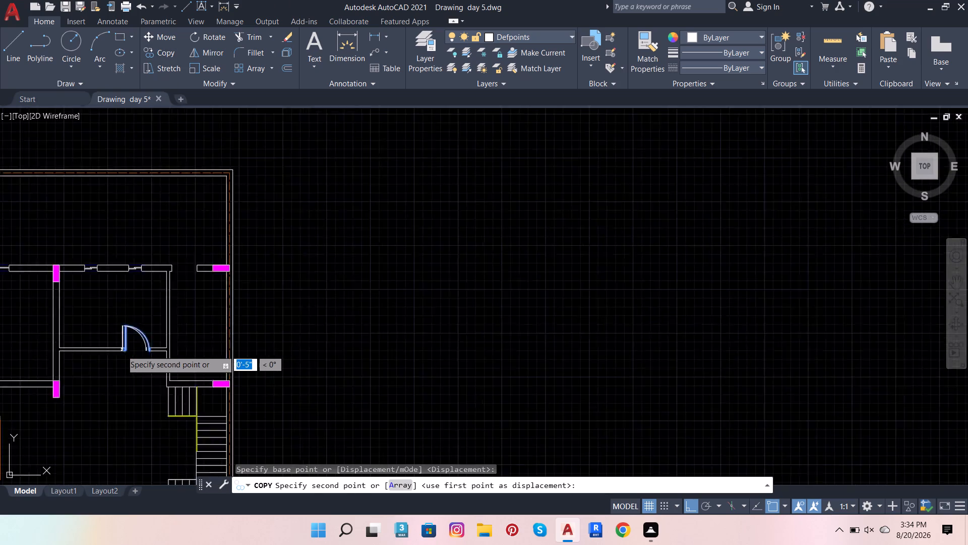
scroll(122, 350, "down", 1)
scroll(166, 283, "up", 3)
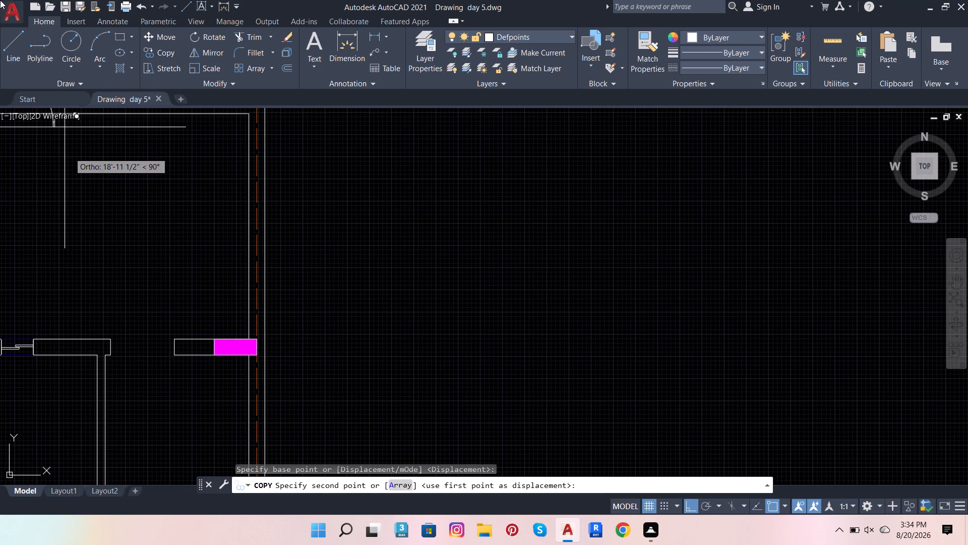
left_click(690, 510)
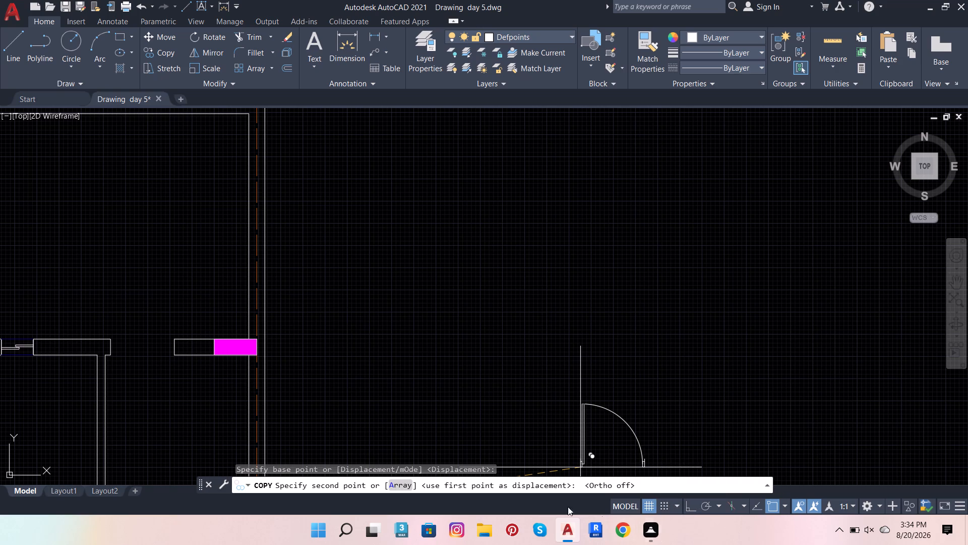
scroll(103, 318, "up", 2)
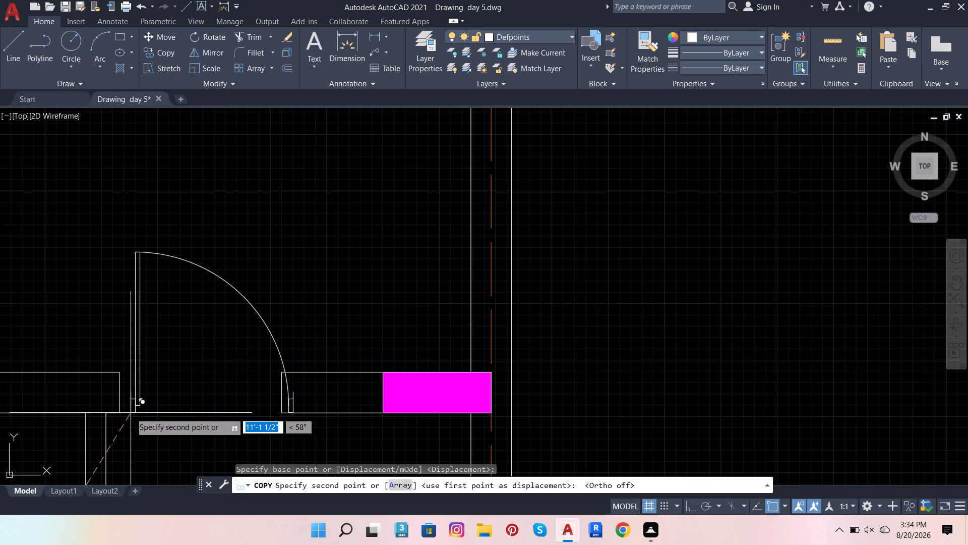
left_click(123, 406)
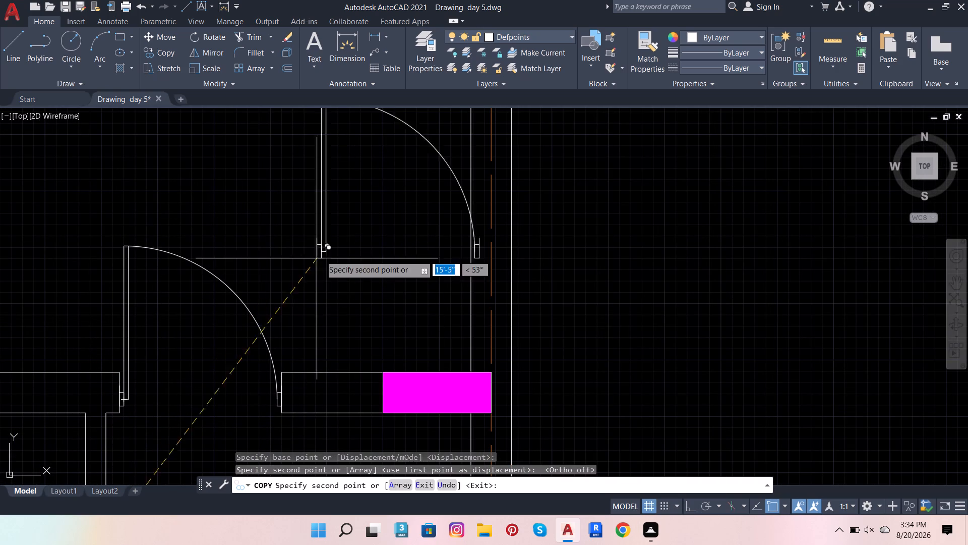
key("Escape")
key("Escape")
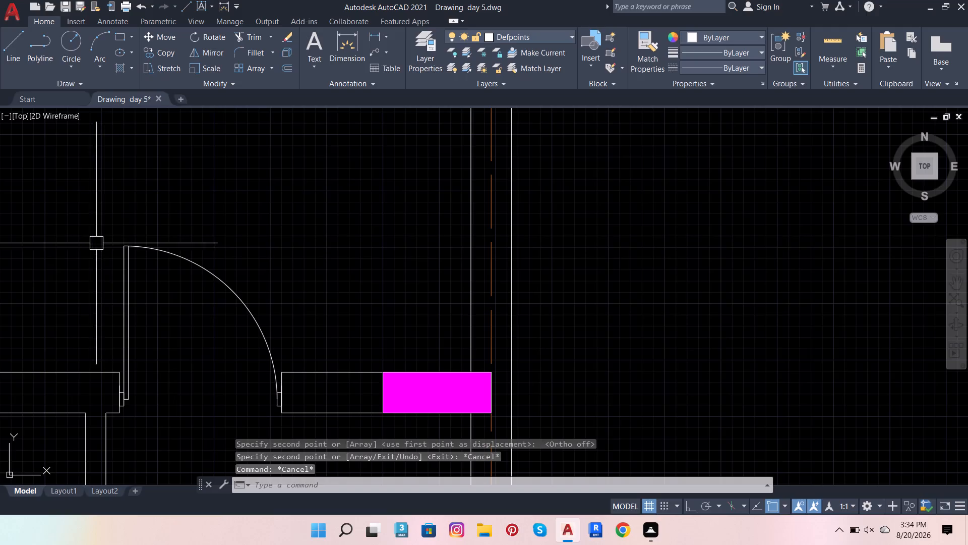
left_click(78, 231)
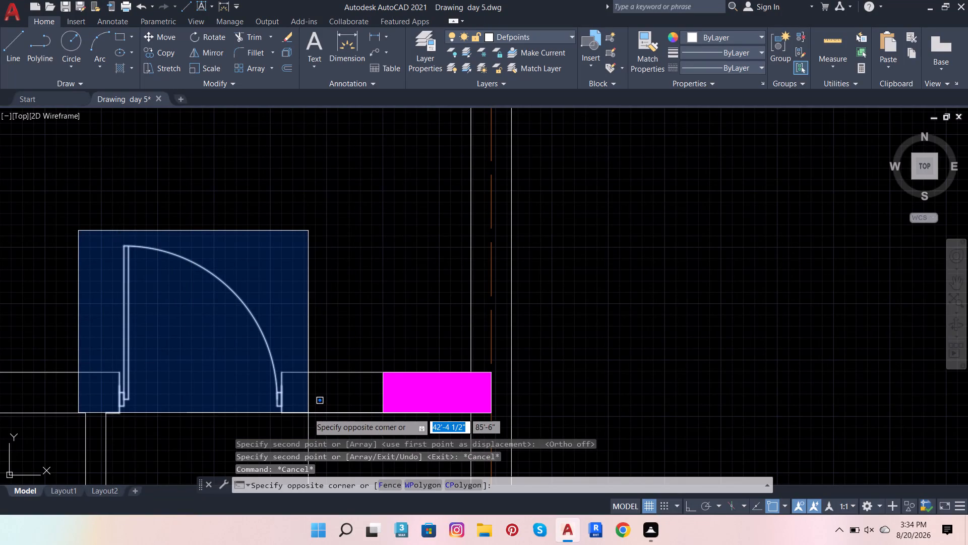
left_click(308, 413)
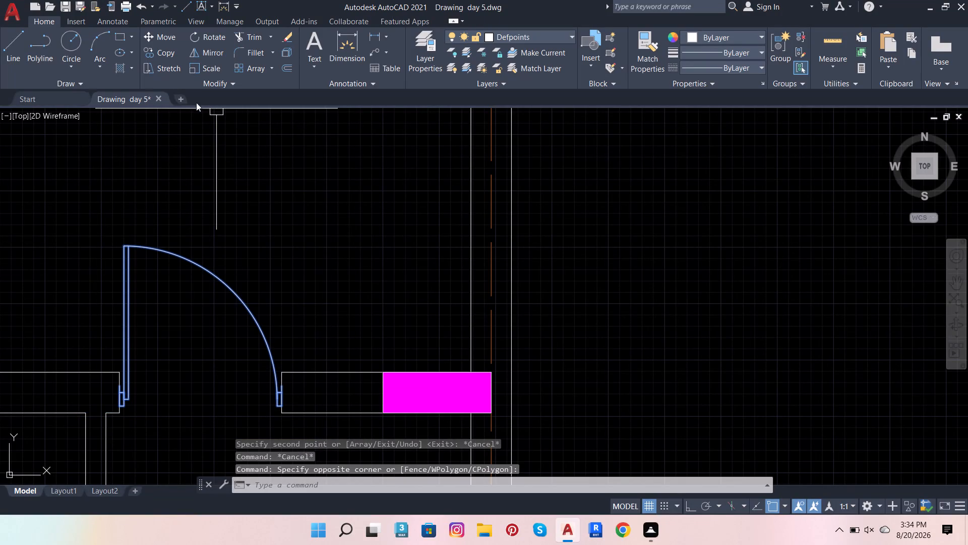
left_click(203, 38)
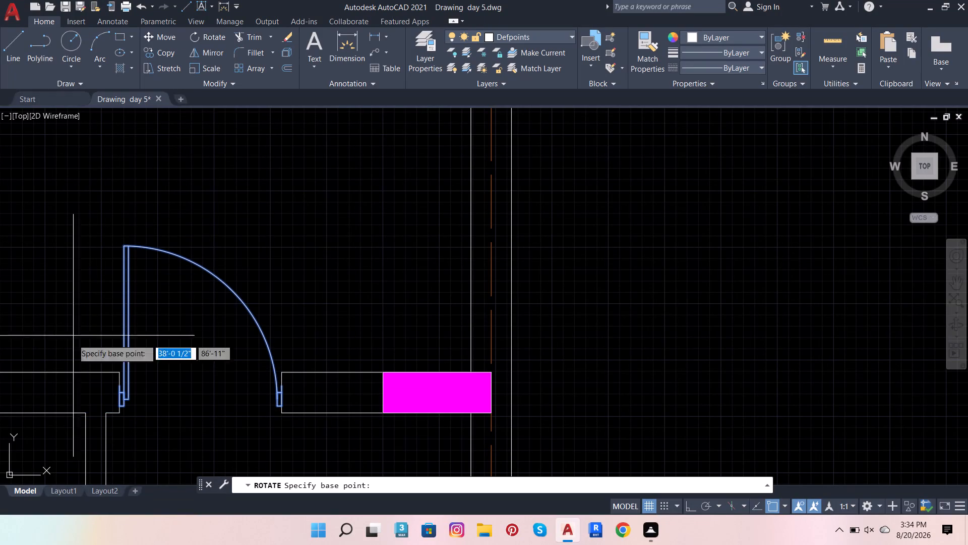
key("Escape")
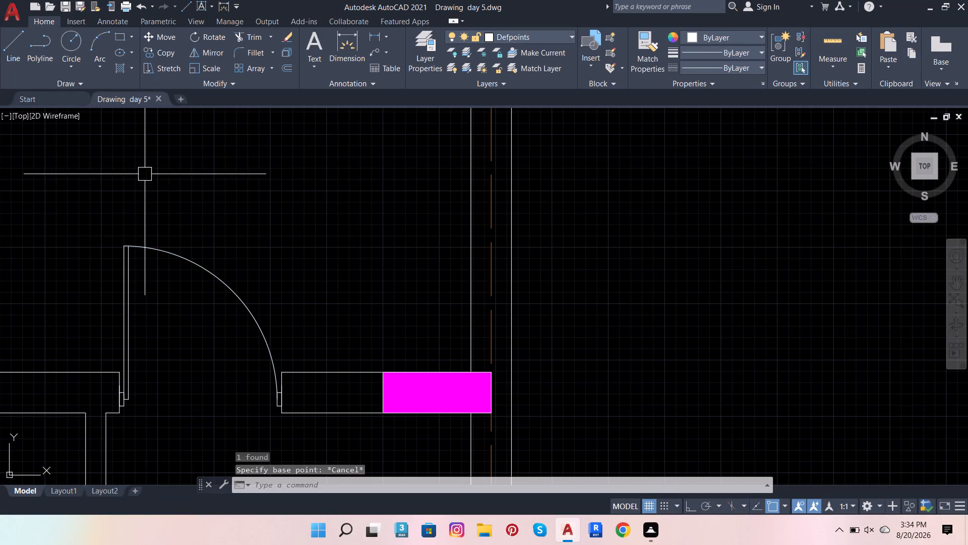
Mirror the copied door block about a horizontal line so it swings south, erasing the source object.
left_click(123, 238)
left_click(131, 254)
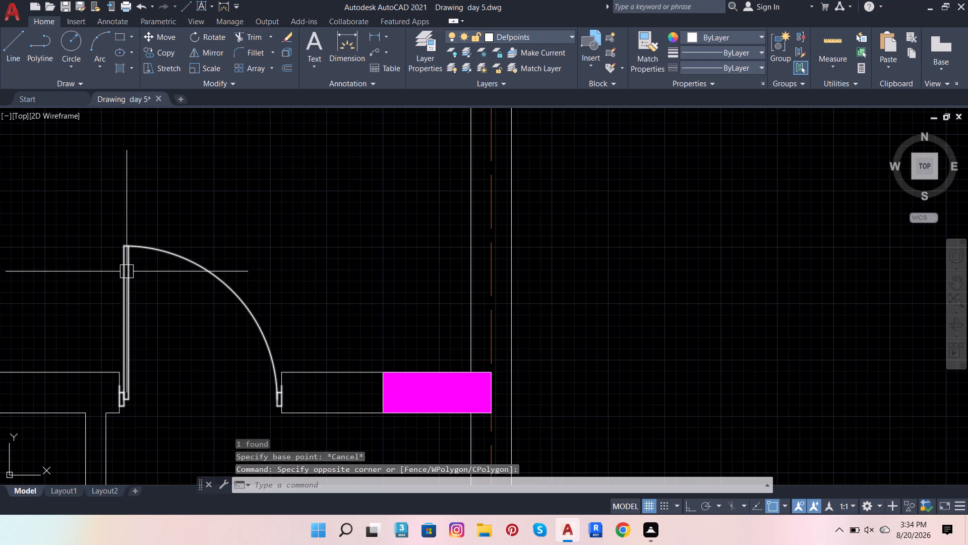
left_click(127, 271)
left_click(213, 58)
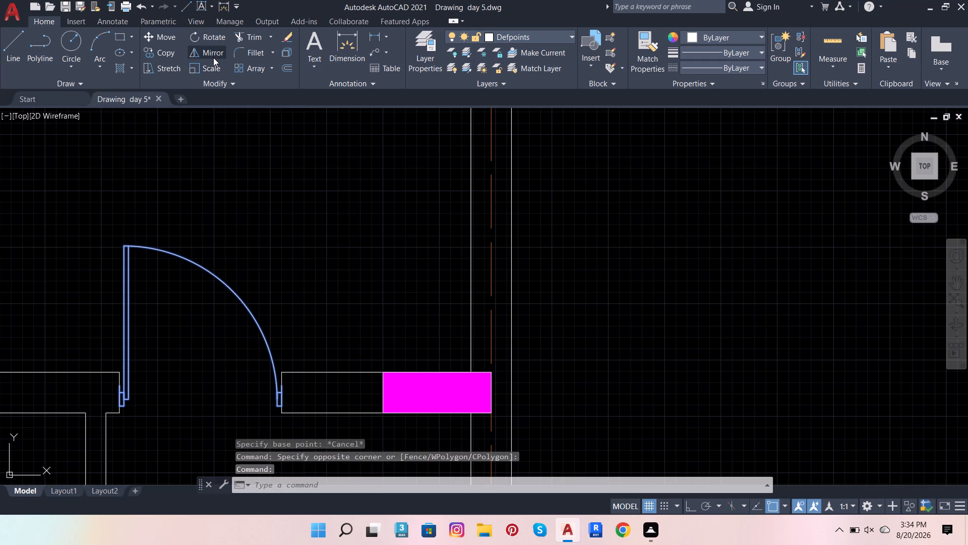
left_click(103, 336)
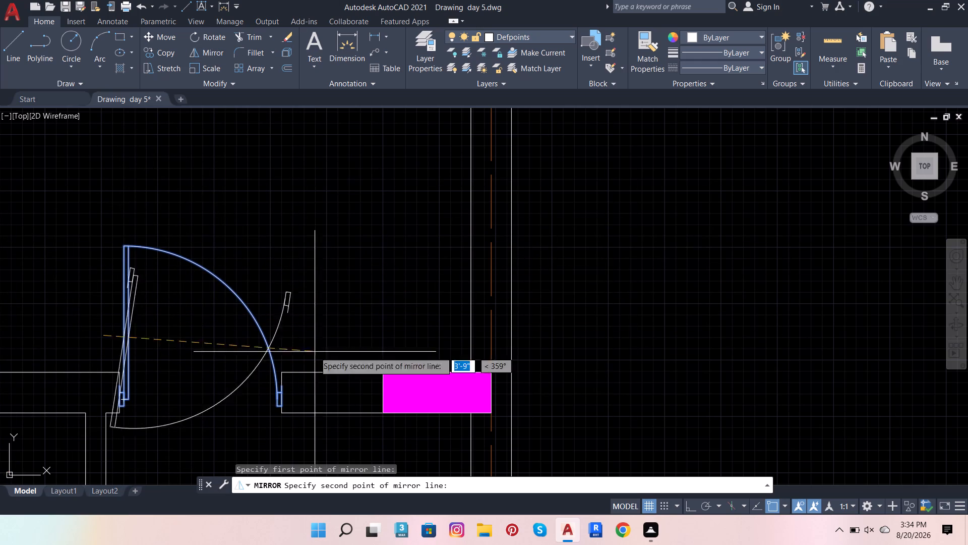
left_click(694, 503)
left_click(445, 305)
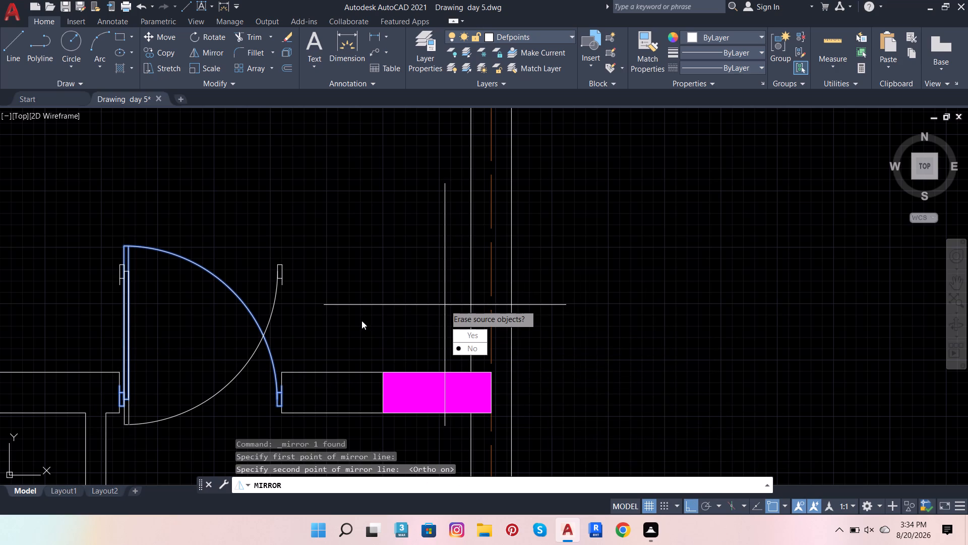
left_click_drag(483, 333, 445, 305)
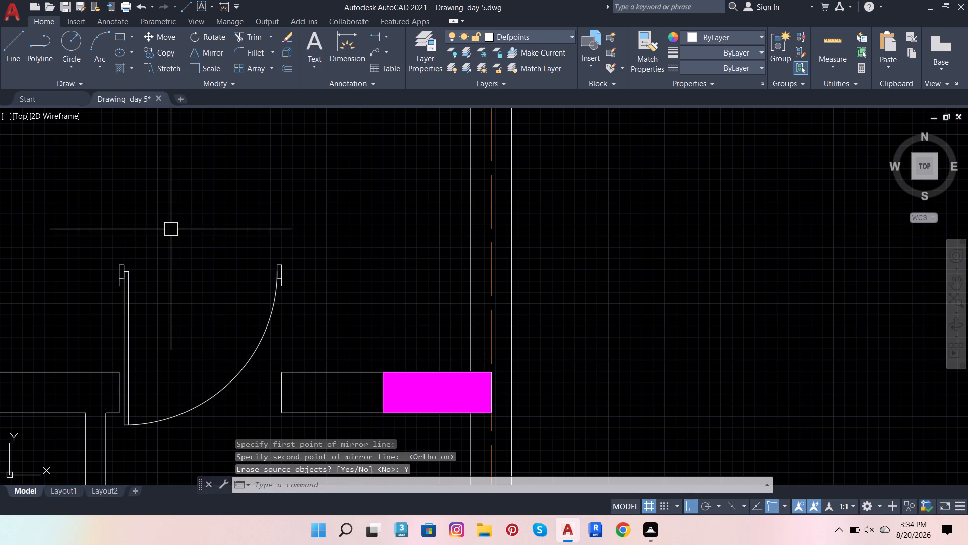
Move the mirrored door by its upper-left jamb corner onto the upper corner of the wall end at the opening's west side.
left_click(131, 274)
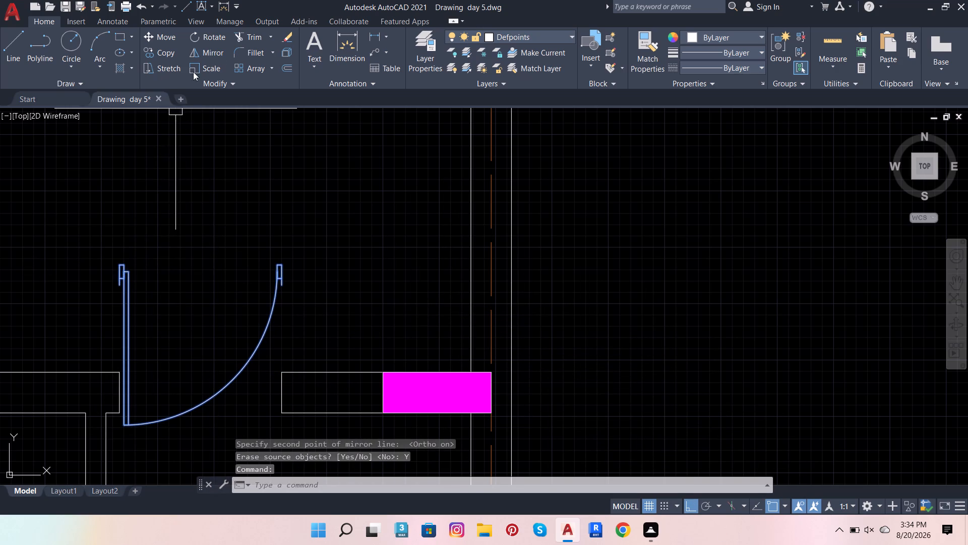
left_click(147, 35)
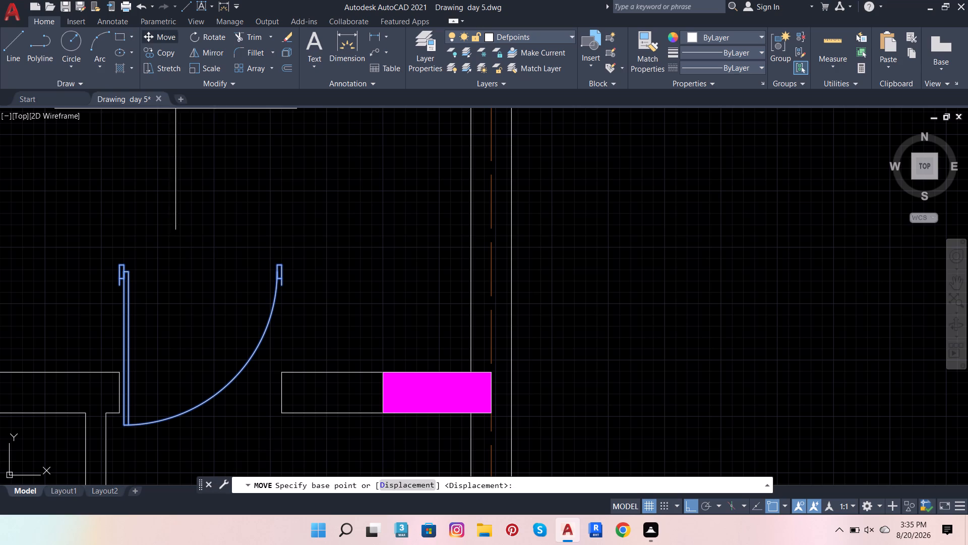
scroll(85, 230, "up", 2)
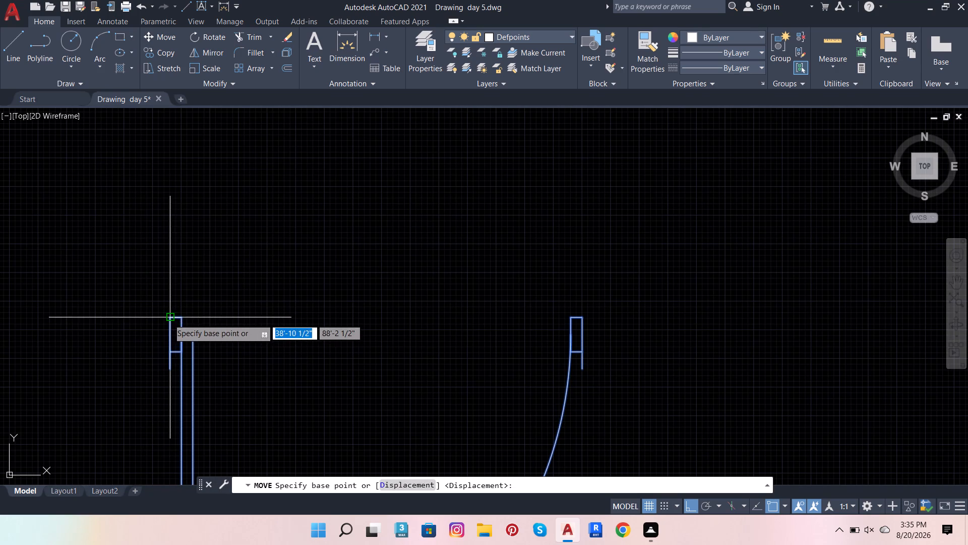
left_click(169, 319)
scroll(240, 316, "down", 3)
scroll(234, 421, "up", 4)
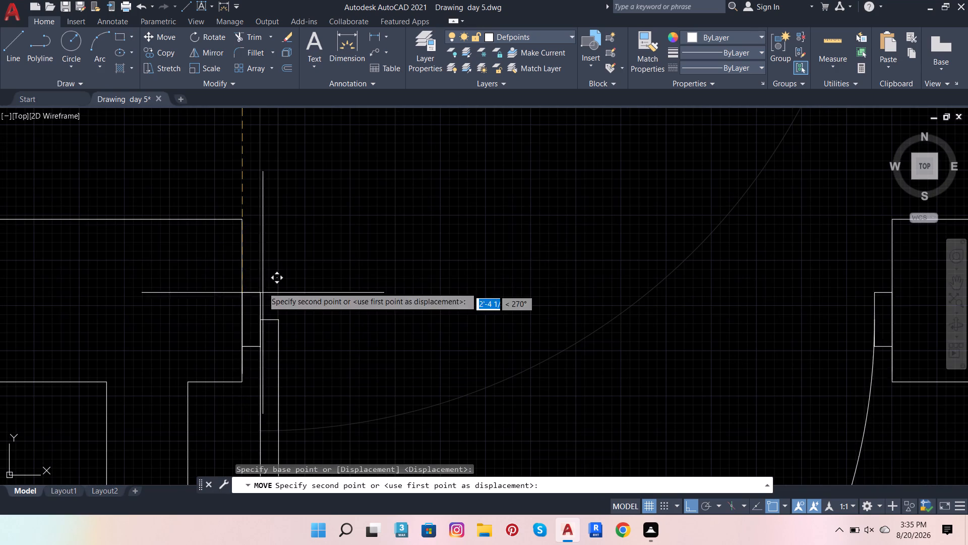
left_click(243, 222)
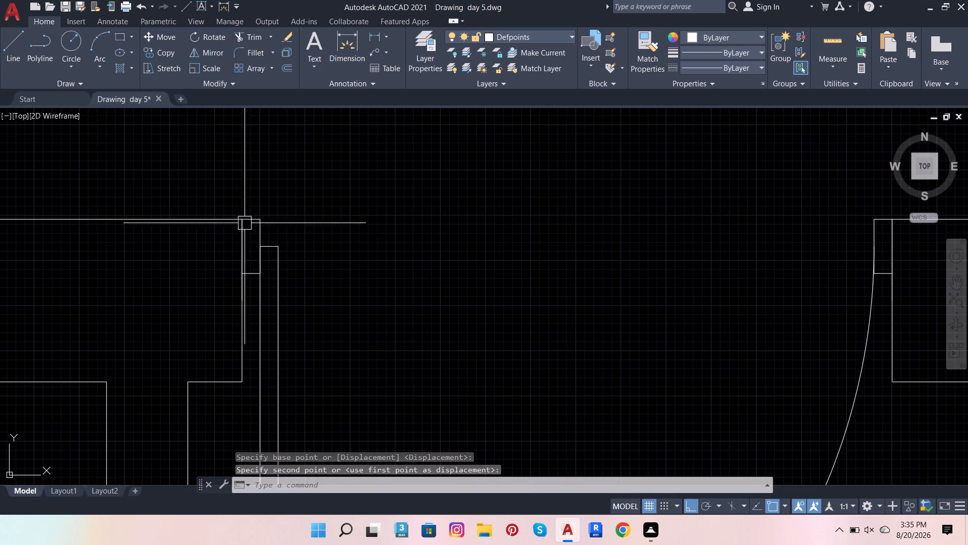
scroll(274, 255, "down", 5)
scroll(297, 286, "up", 2)
scroll(365, 278, "up", 3)
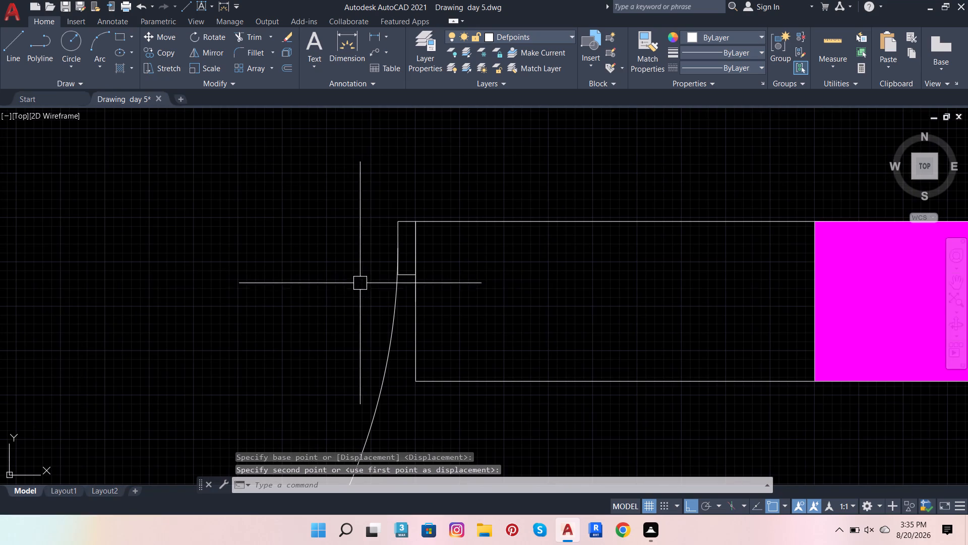
key("Escape")
Offset the inner face of the narrow east room's east wall 2'2" westward into the room.
scroll(357, 292, "down", 3)
scroll(425, 263, "down", 5)
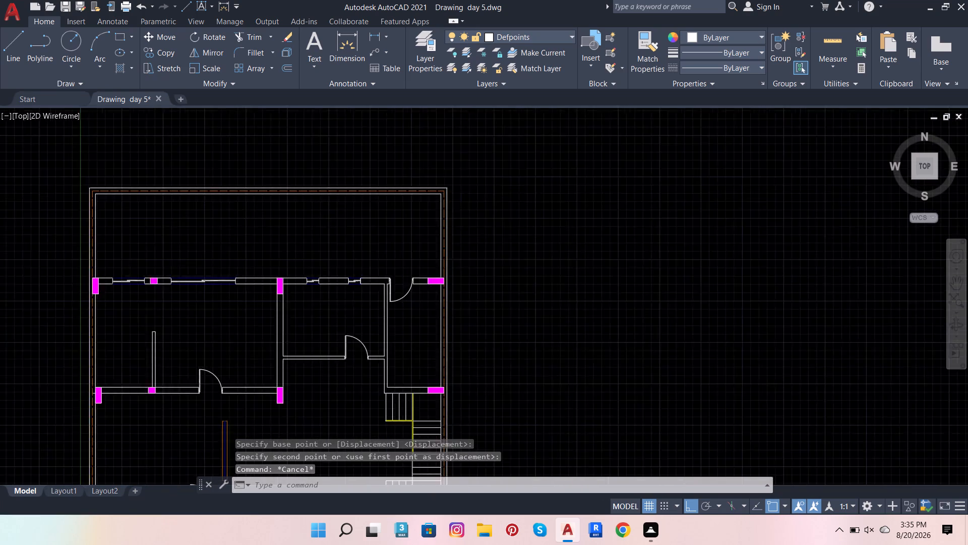
scroll(443, 304, "up", 2)
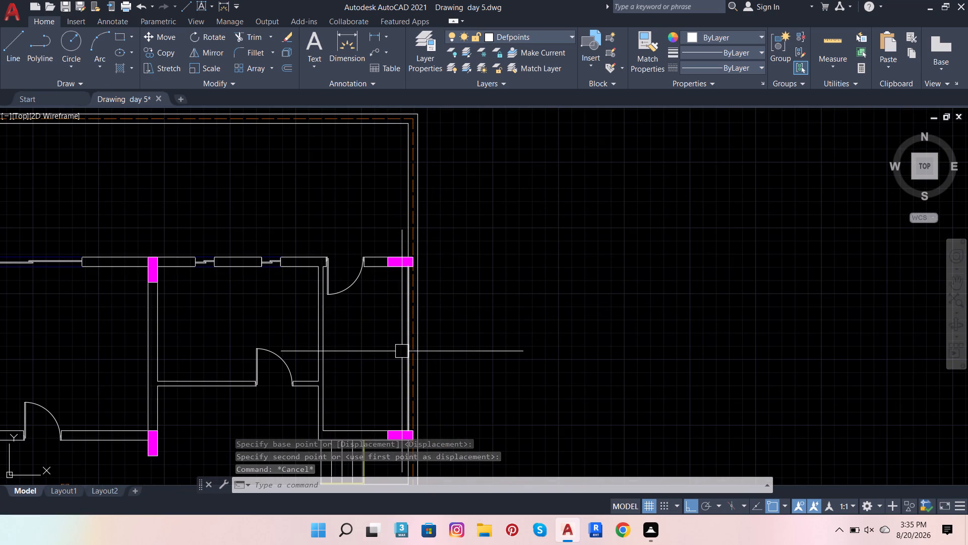
left_click(402, 351)
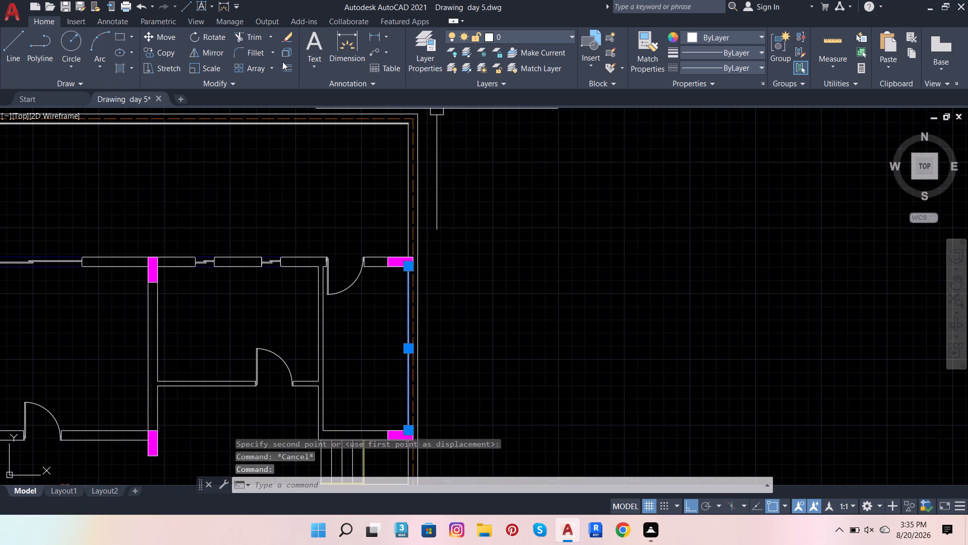
left_click(283, 63)
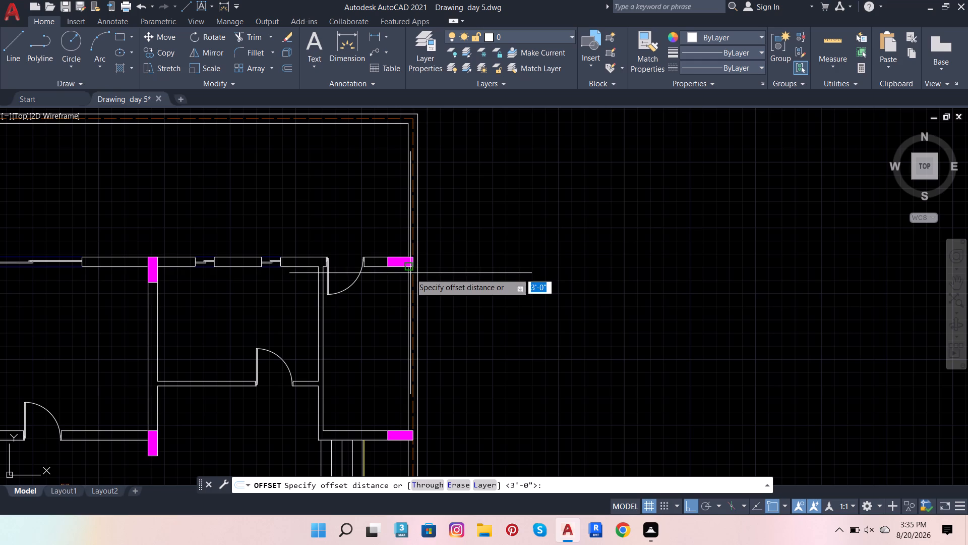
left_click(410, 273)
type("2'2")
key("Return")
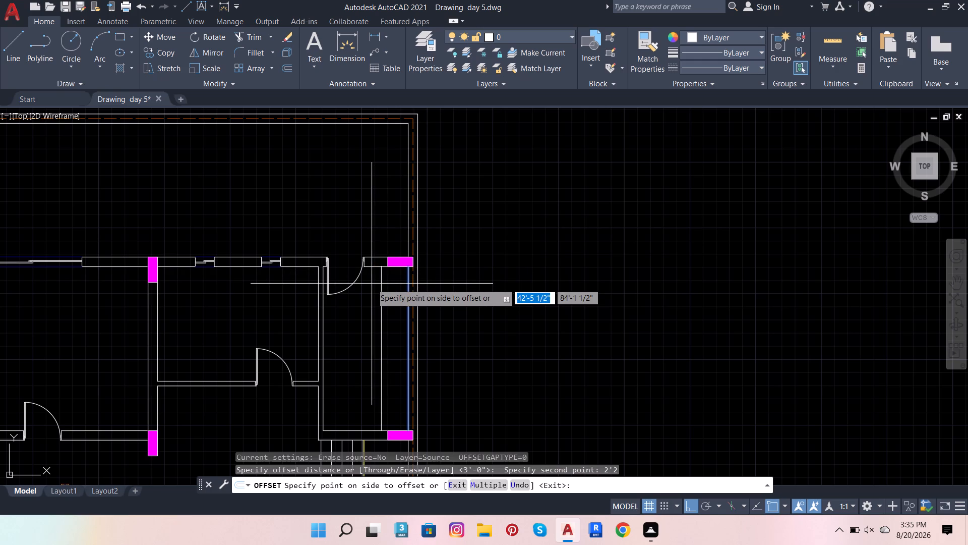
left_click(372, 284)
scroll(437, 276, "down", 1)
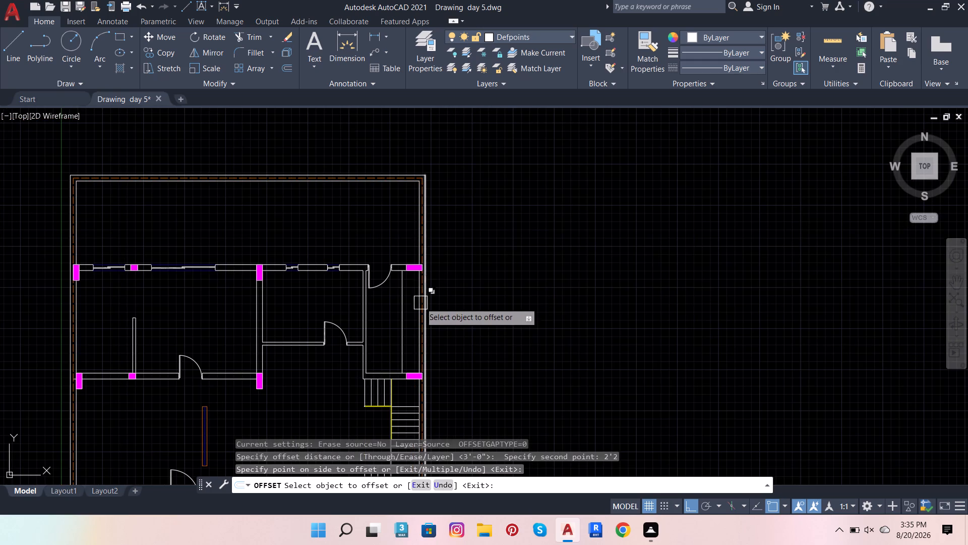
scroll(419, 373, "up", 2)
key("Escape")
key("Escape")
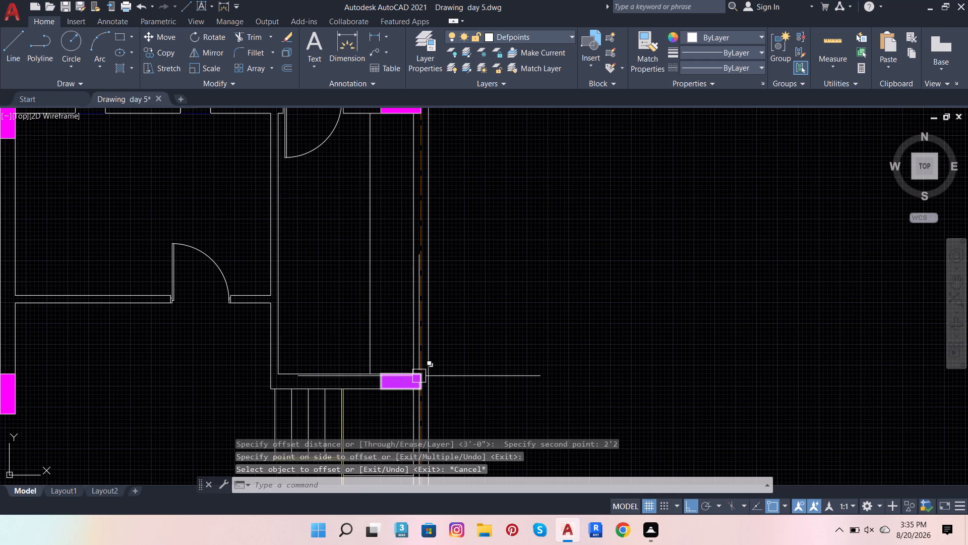
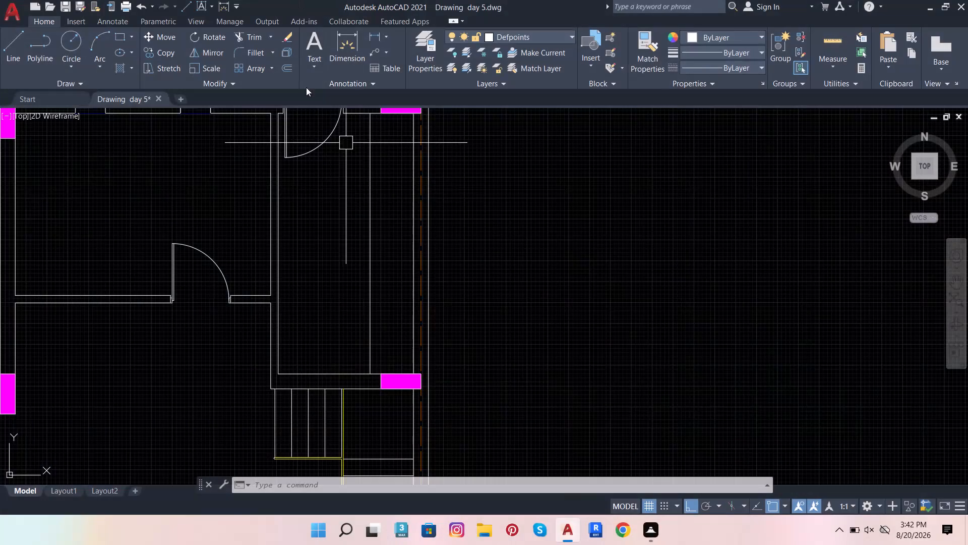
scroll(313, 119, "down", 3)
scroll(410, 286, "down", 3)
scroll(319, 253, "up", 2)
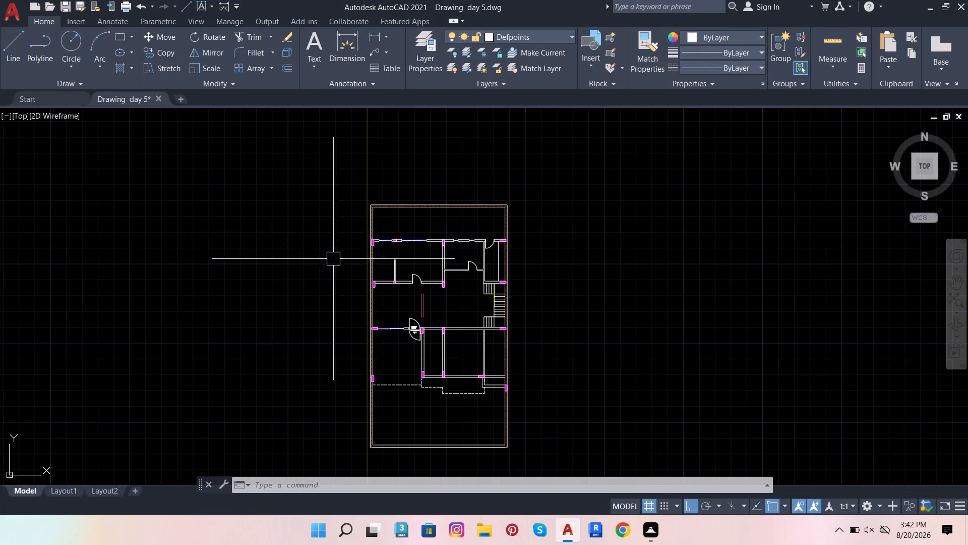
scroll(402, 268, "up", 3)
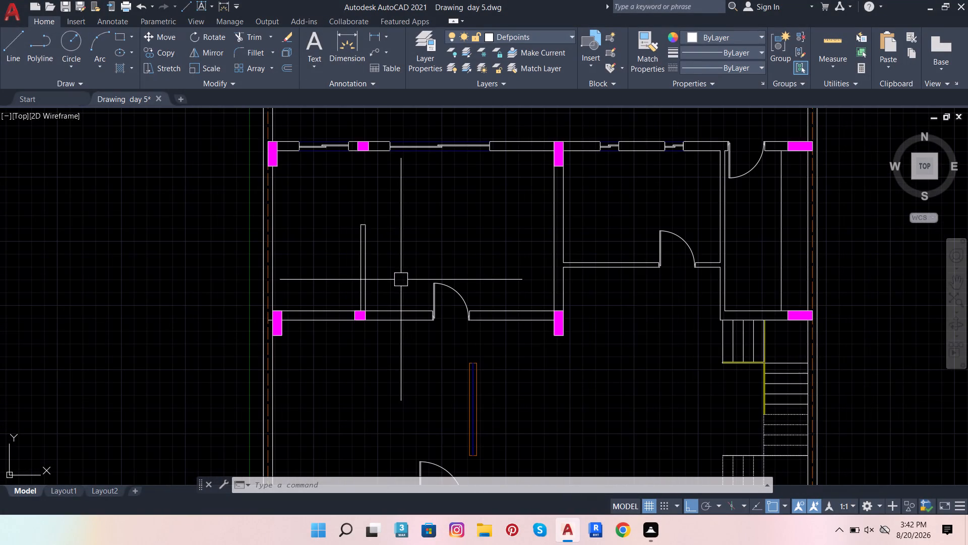
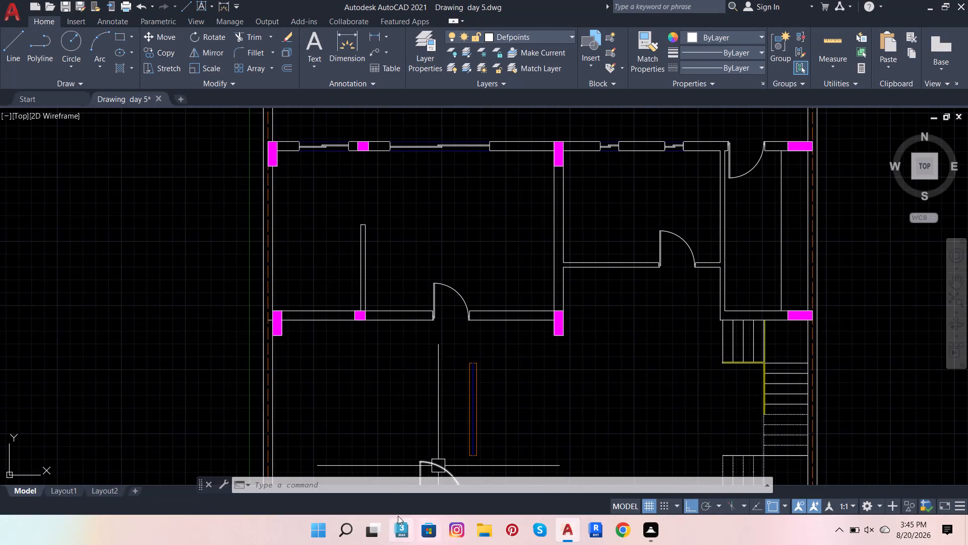
Offset the upper line of the lower rooms' bottom wall 10'3 upward, toward the wall below the stairs.
scroll(452, 357, "down", 2)
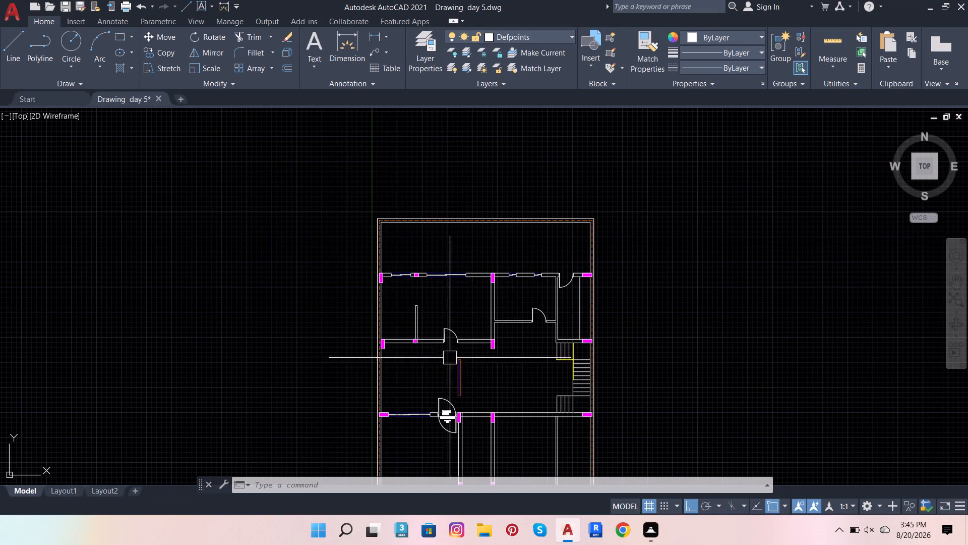
scroll(511, 375, "up", 1)
scroll(522, 356, "down", 3)
scroll(522, 387, "up", 3)
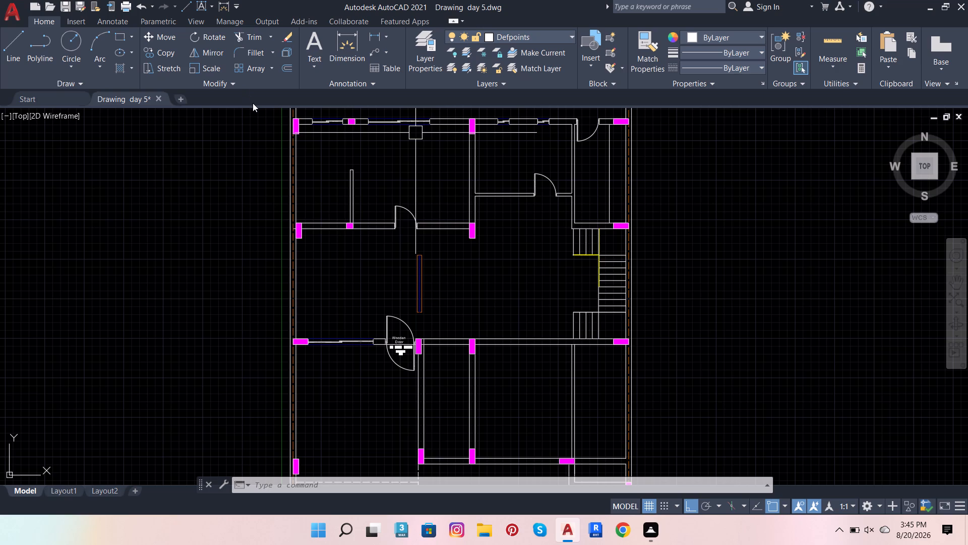
left_click(453, 455)
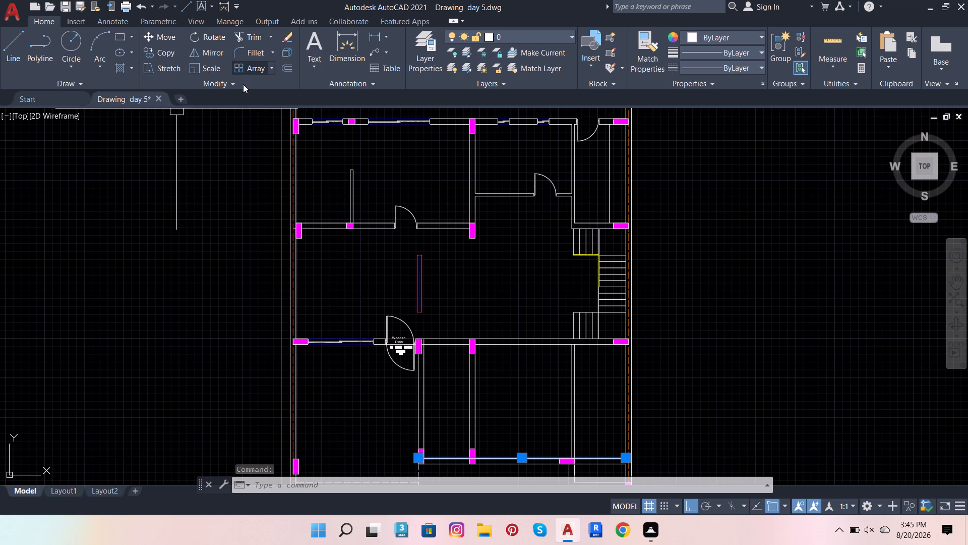
left_click(286, 67)
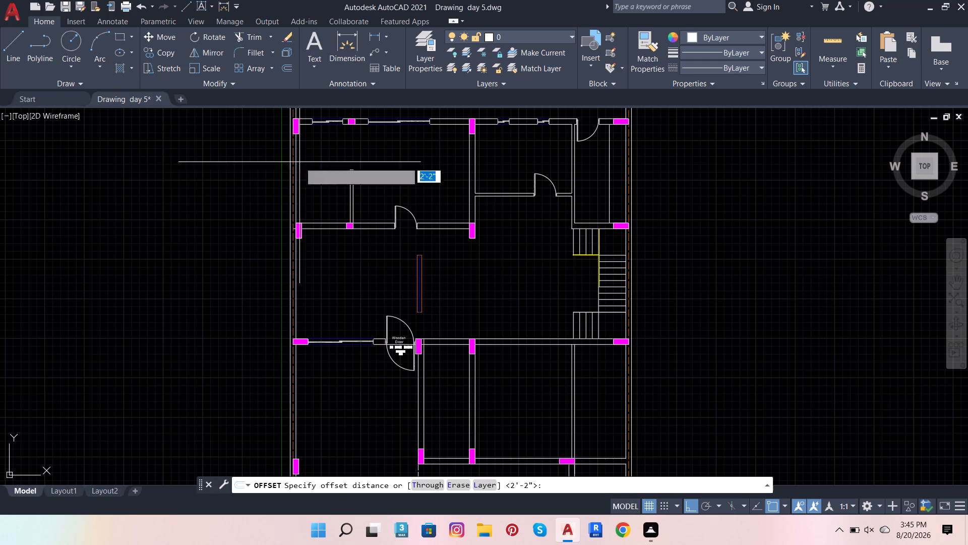
left_click(441, 457)
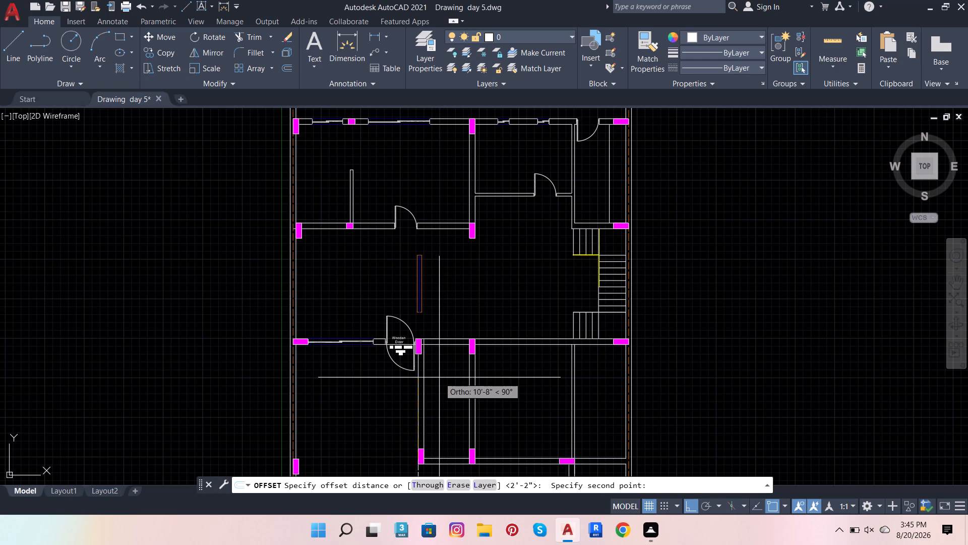
type("10")
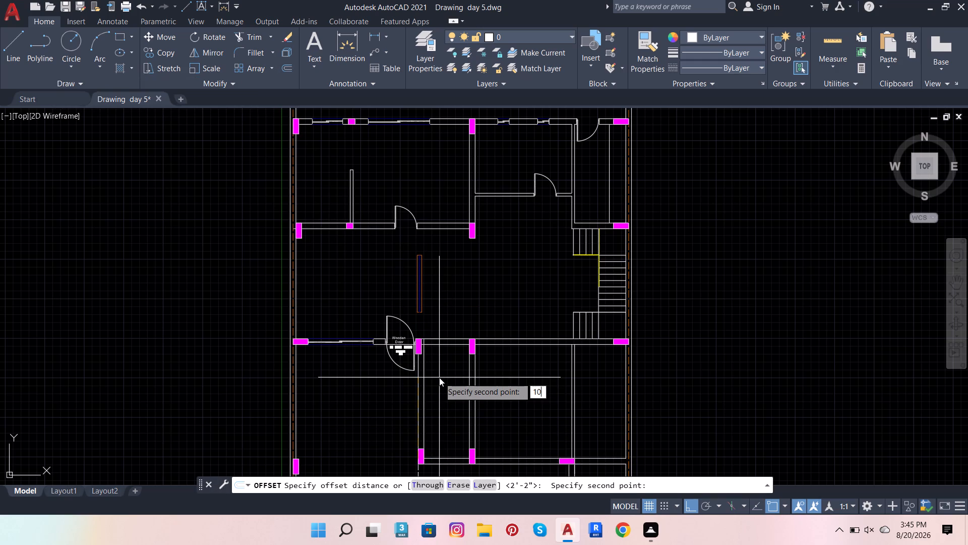
key("apostrophe")
key("3")
key("Return")
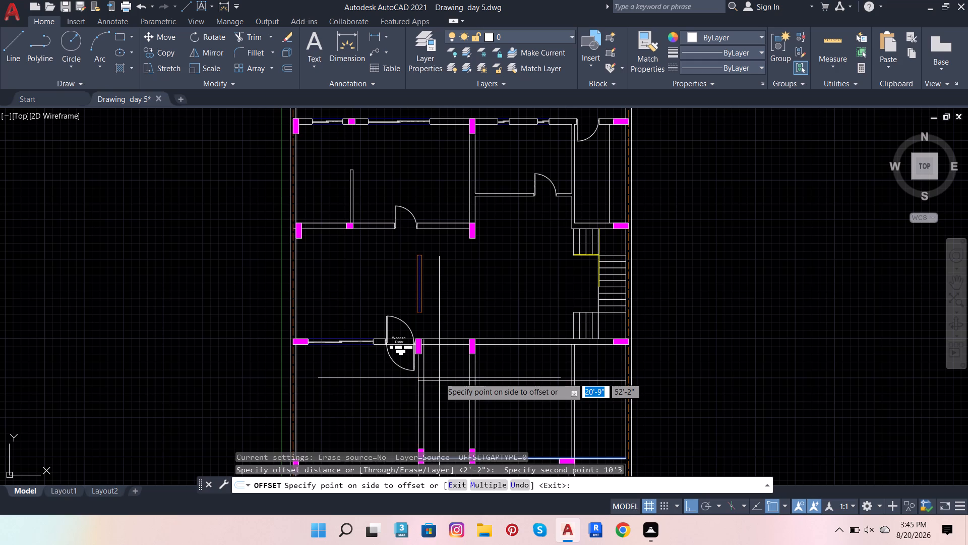
left_click(439, 377)
Trim away the two horizontal wall lines between the bottom-wall column and the east boundary wall.
scroll(490, 368, "down", 2)
scroll(492, 380, "up", 1)
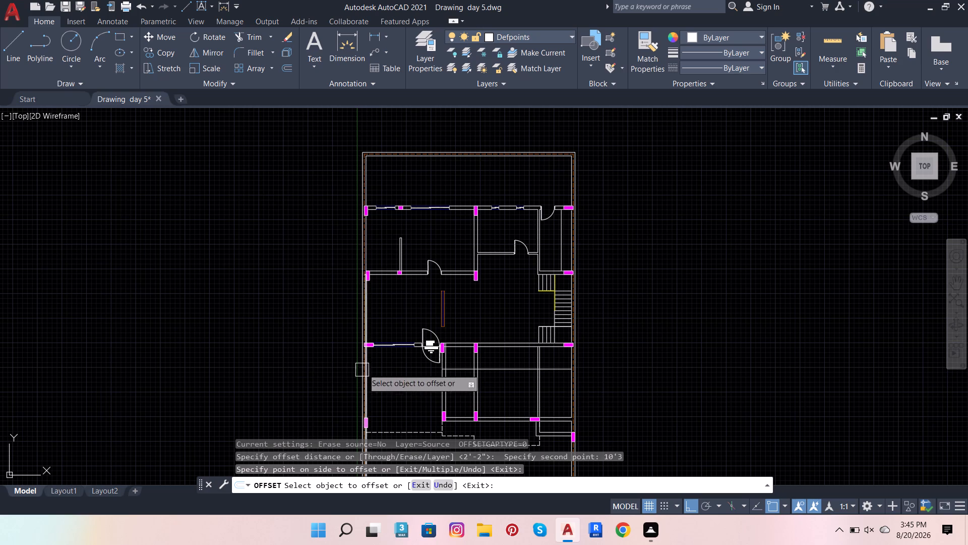
scroll(491, 381, "up", 2)
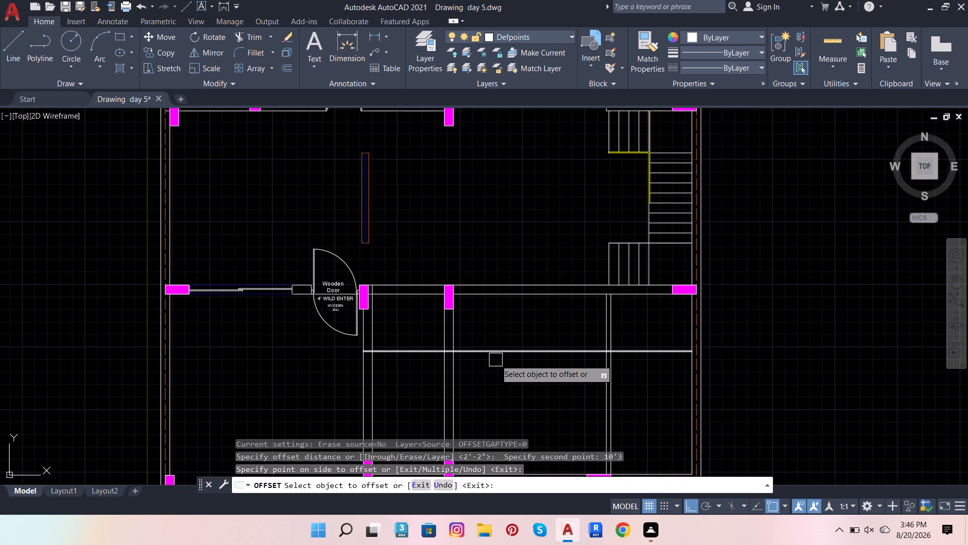
scroll(522, 355, "down", 3)
scroll(571, 408, "up", 6)
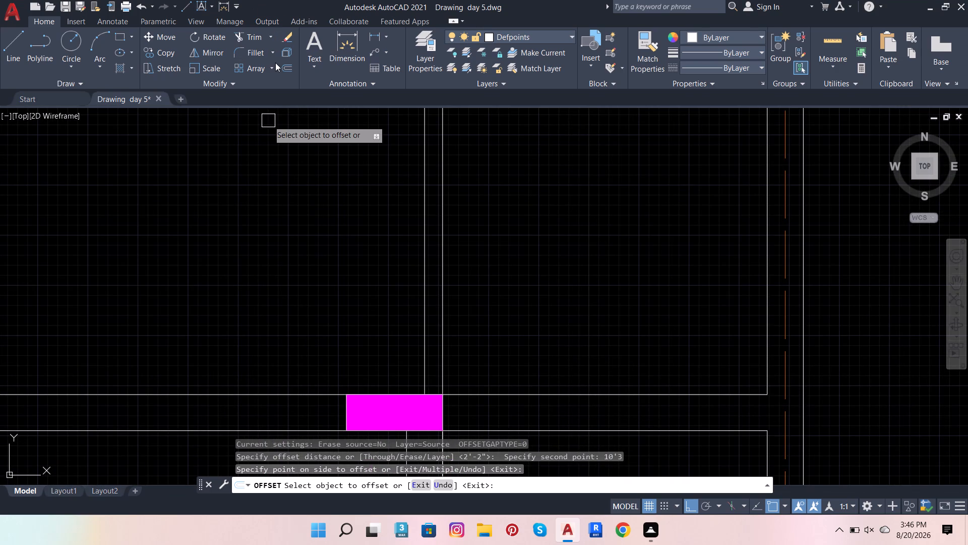
scroll(426, 79, "down", 3)
scroll(513, 200, "down", 3)
scroll(544, 263, "up", 2)
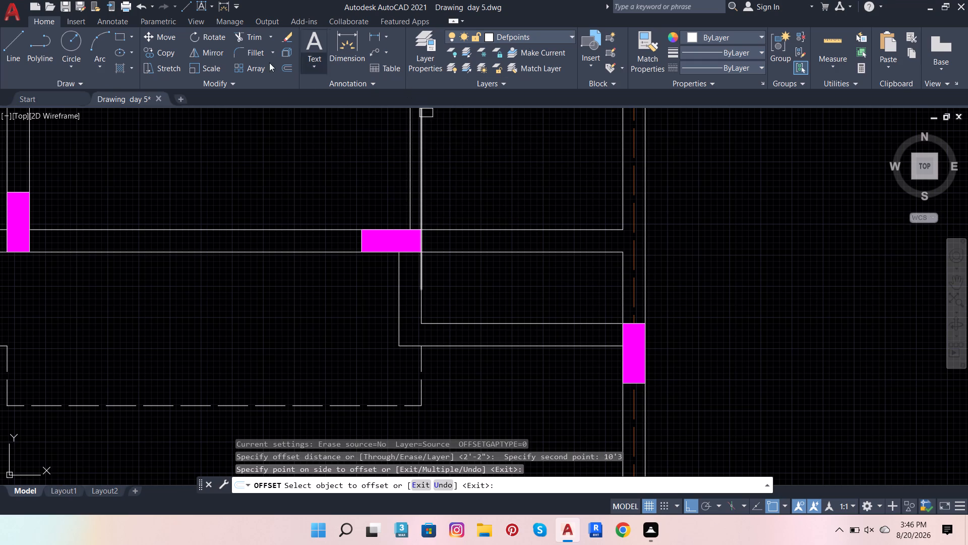
left_click(252, 36)
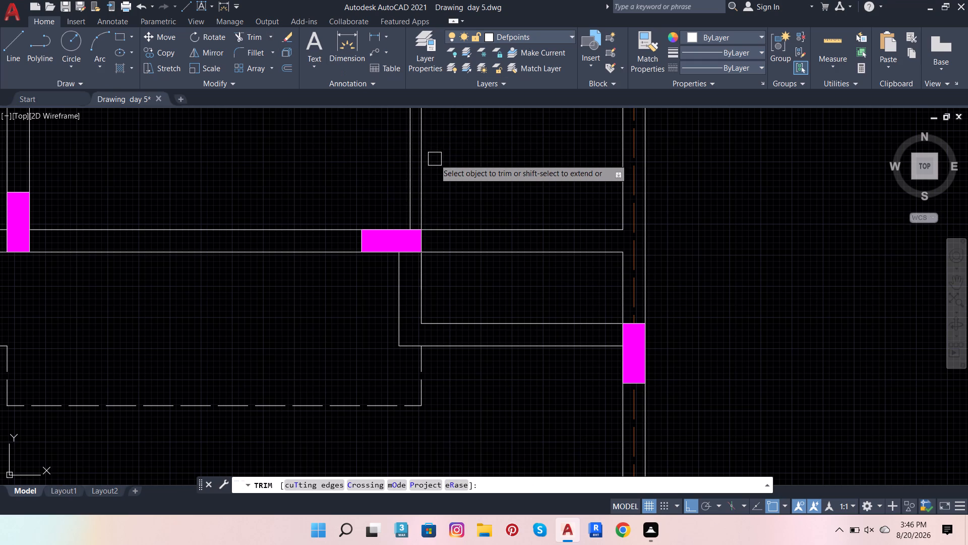
left_click(428, 189, "shift")
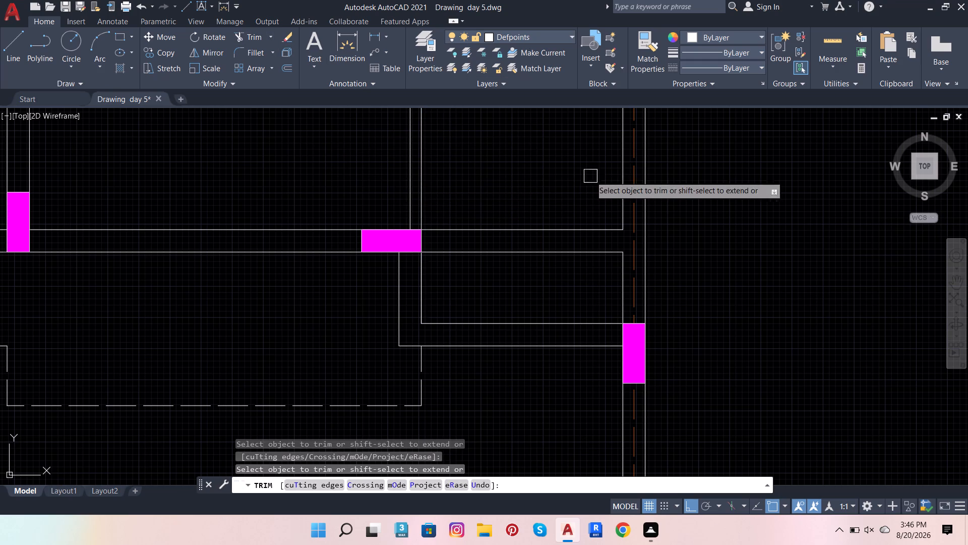
left_click(617, 192, "shift")
left_click(577, 229)
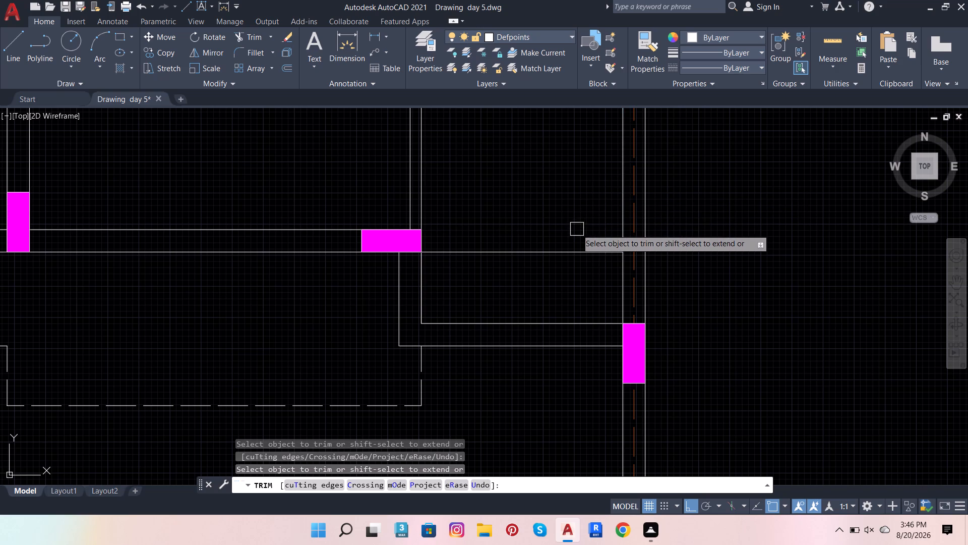
left_click(568, 251)
scroll(579, 413, "down", 1)
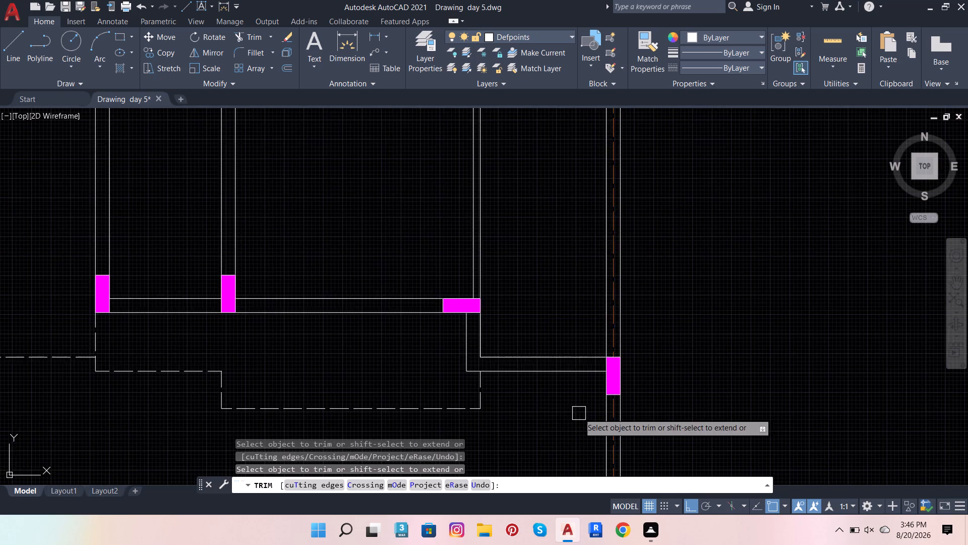
scroll(574, 411, "down", 2)
key("Escape")
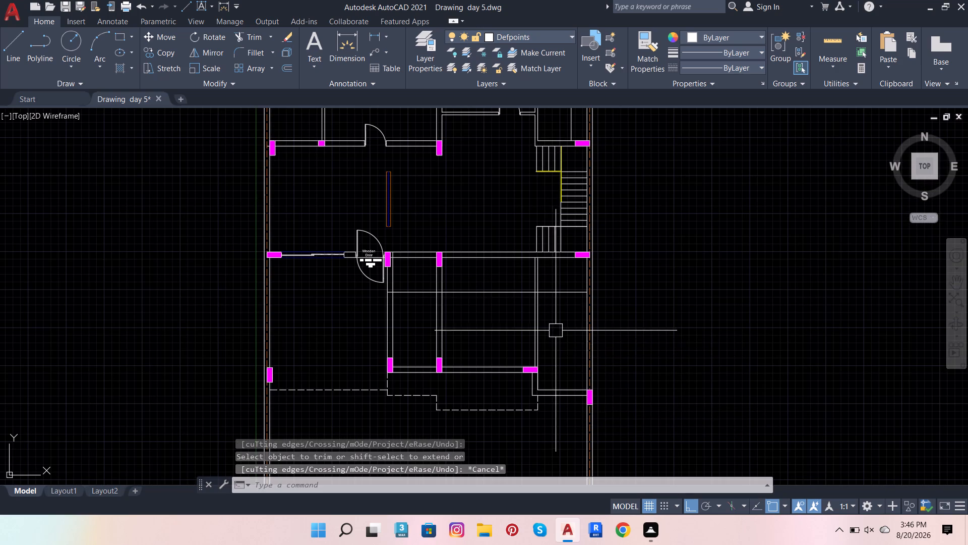
Offset the upper line of the narrow east room's bottom wall 11' upward.
left_click(570, 385)
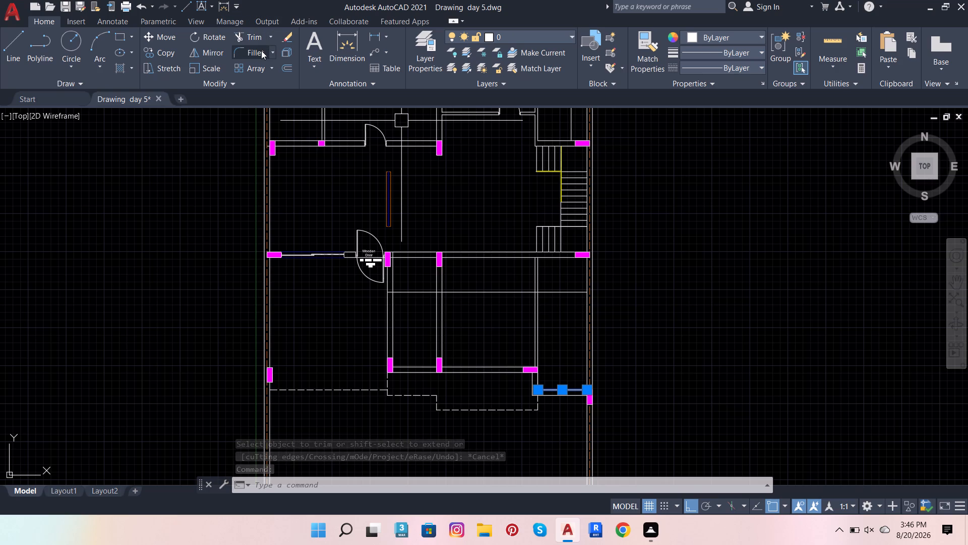
left_click(284, 75)
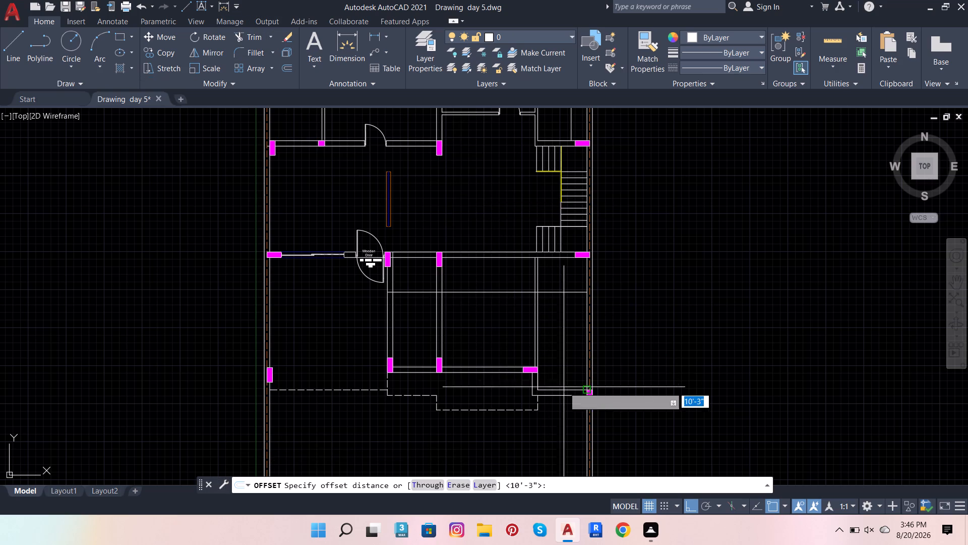
scroll(577, 387, "up", 3)
left_click_drag(606, 398, 604, 394)
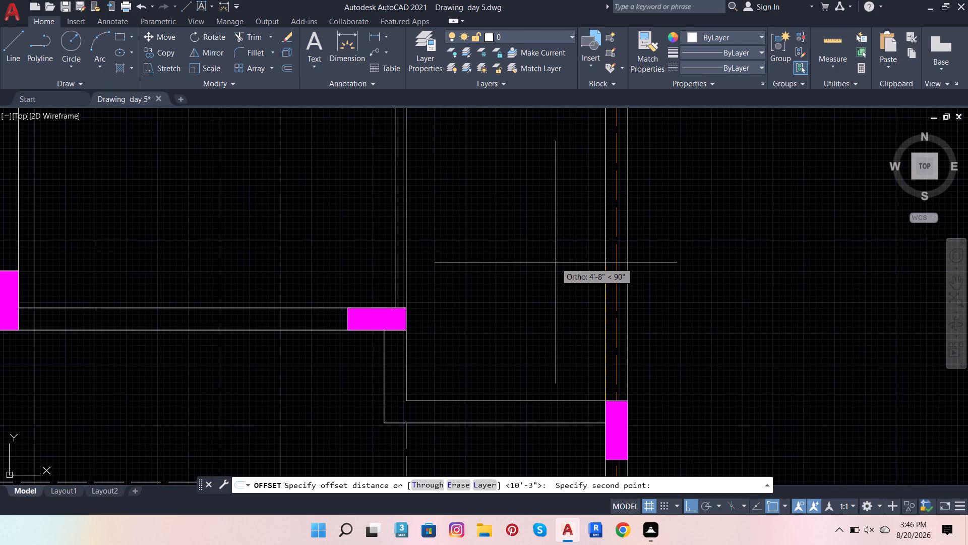
type("11")
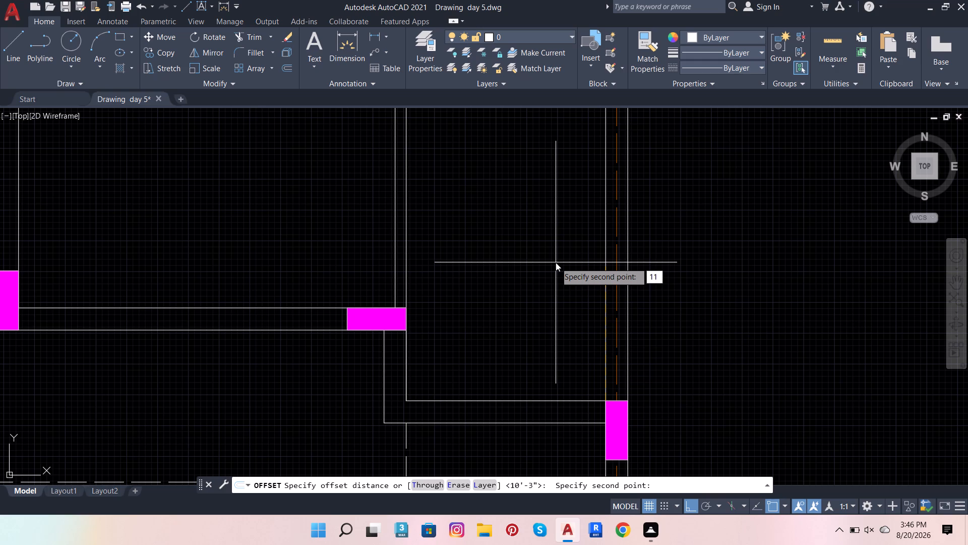
key("apostrophe")
key("Return")
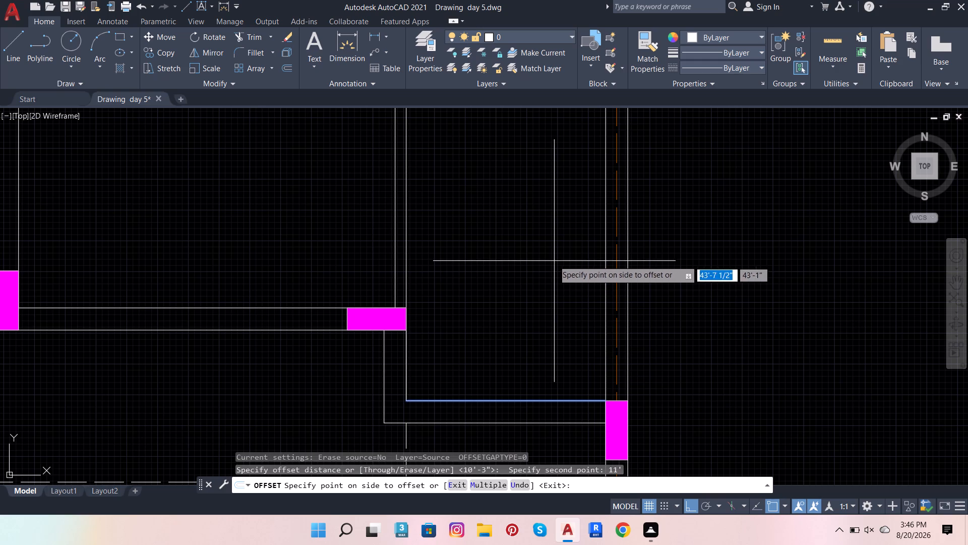
left_click(554, 260)
Offset the narrow room's new cross line and the long cross line 4.5 upward to make double-line partitions.
scroll(550, 352, "down", 3)
scroll(545, 284, "up", 3)
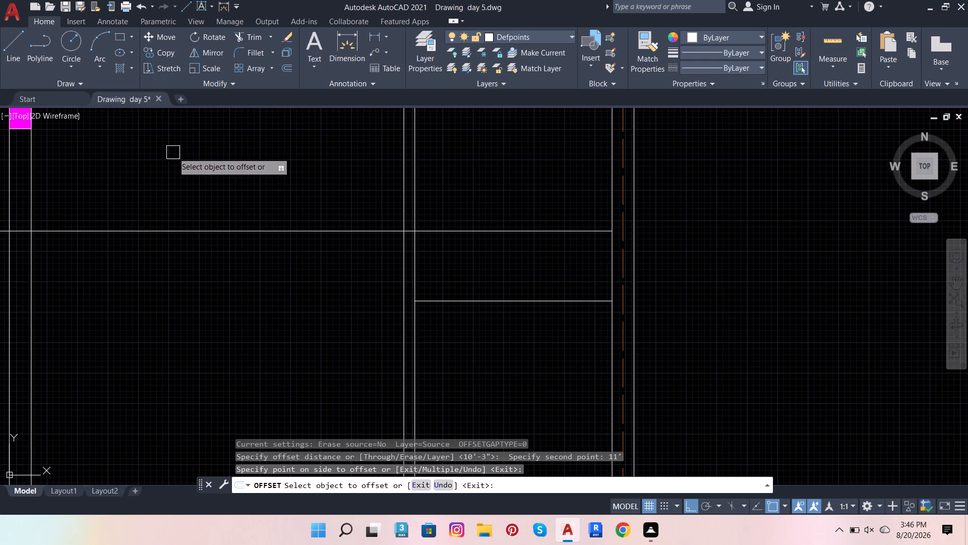
left_click(292, 69)
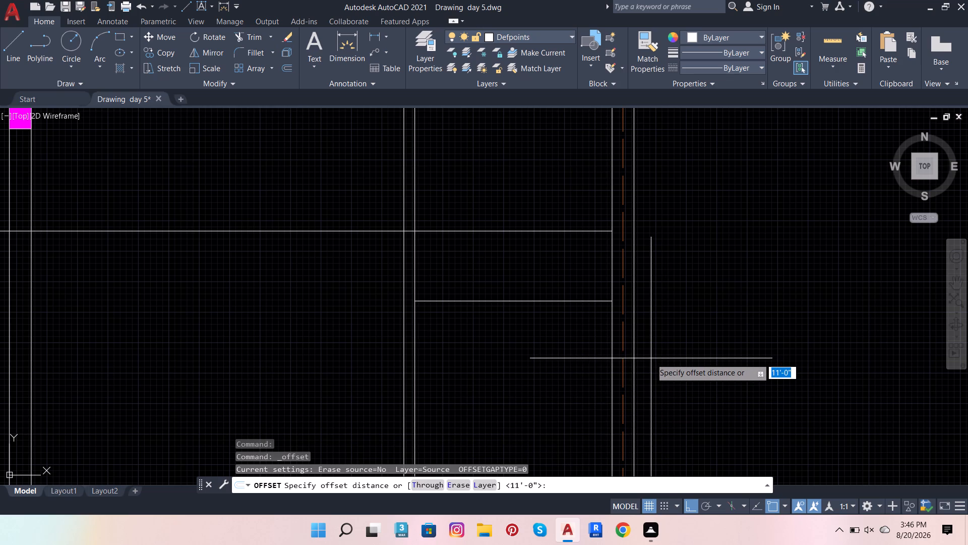
left_click(617, 305)
type("4.")
key("5")
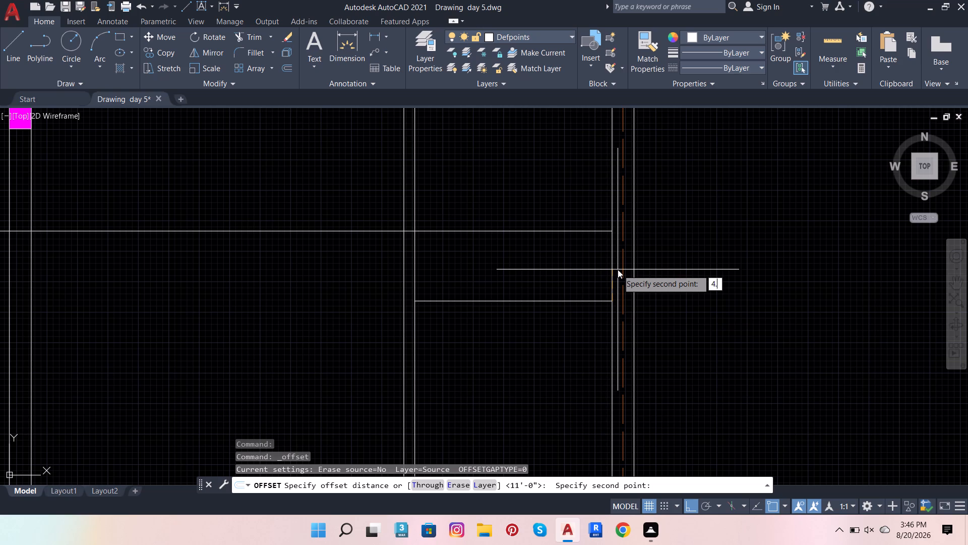
key("Return")
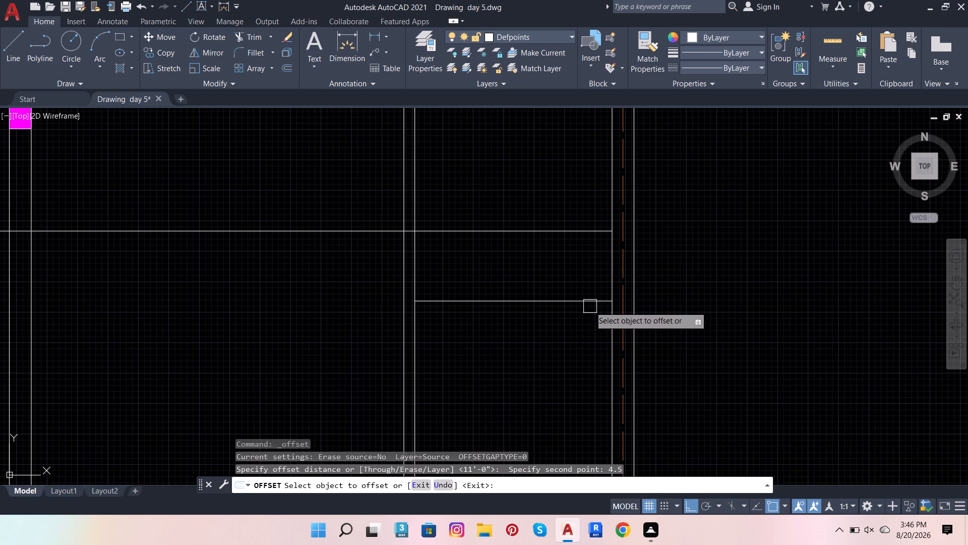
left_click(589, 306)
left_click(575, 263)
scroll(686, 300, "down", 1)
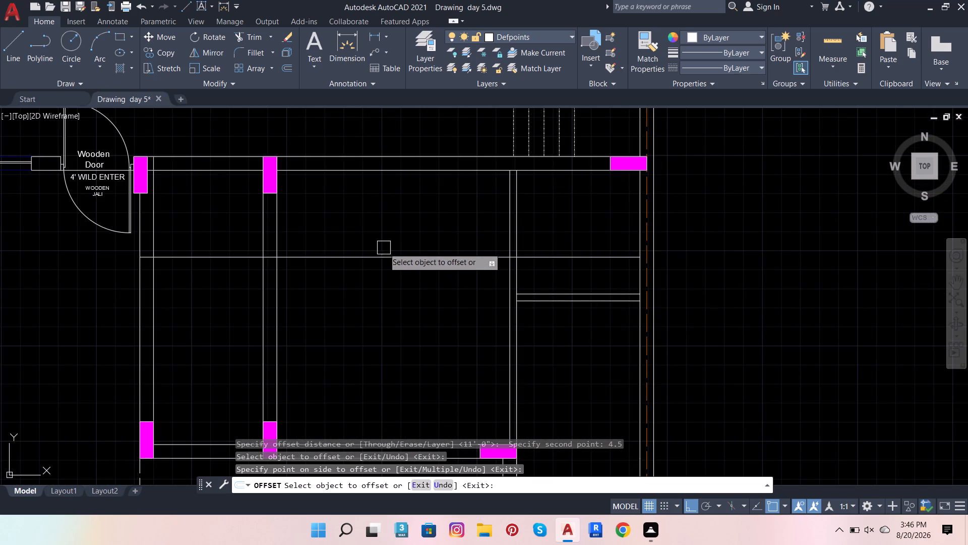
left_click(383, 254)
left_click(384, 226)
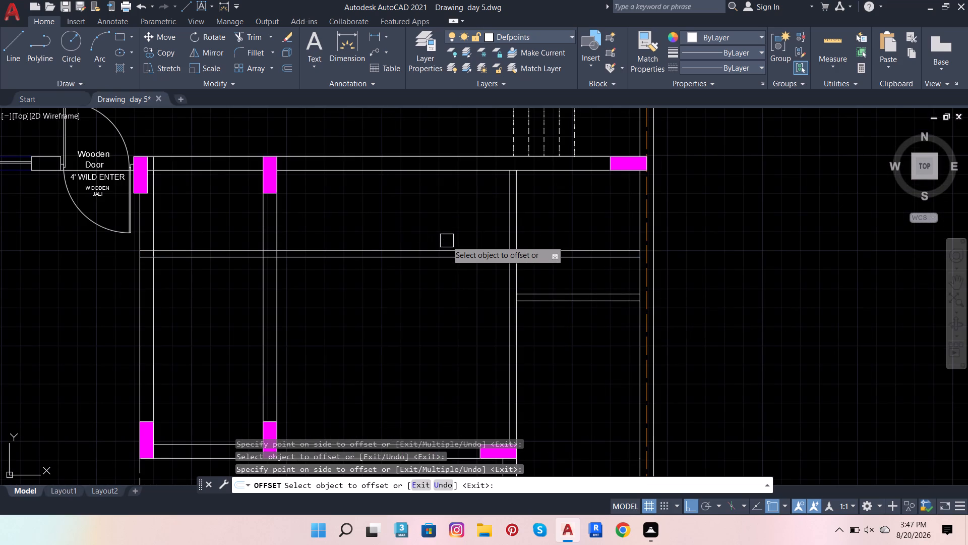
key("Escape")
key("Escape")
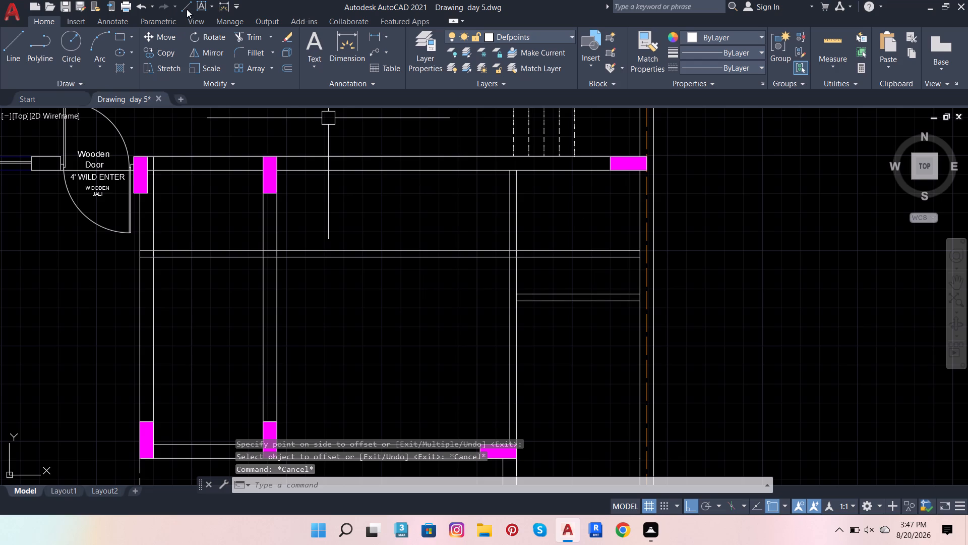
Trim the long partition's lines inside the middle vertical wall and that wall's west line between them, opening the junction.
left_click(248, 37)
scroll(273, 261, "up", 2)
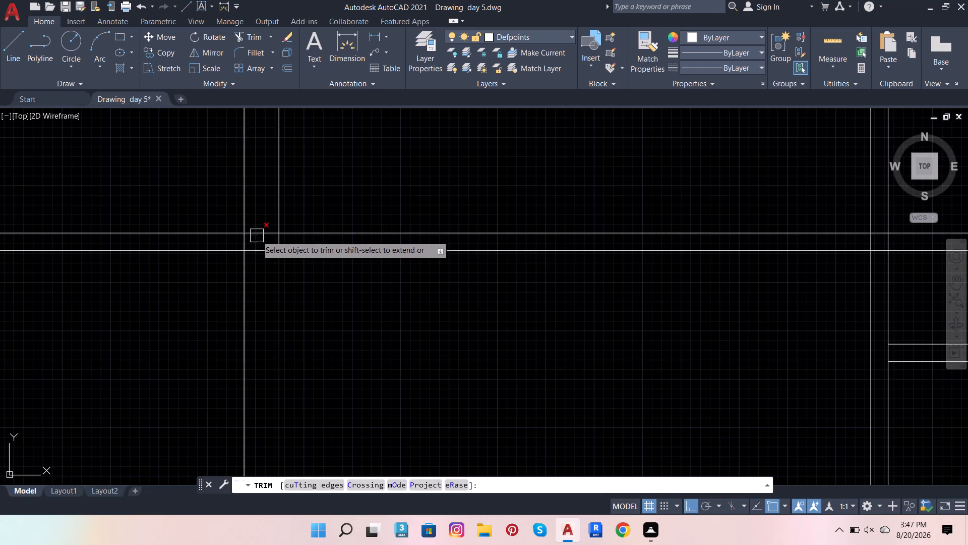
left_click_drag(257, 216, 265, 262)
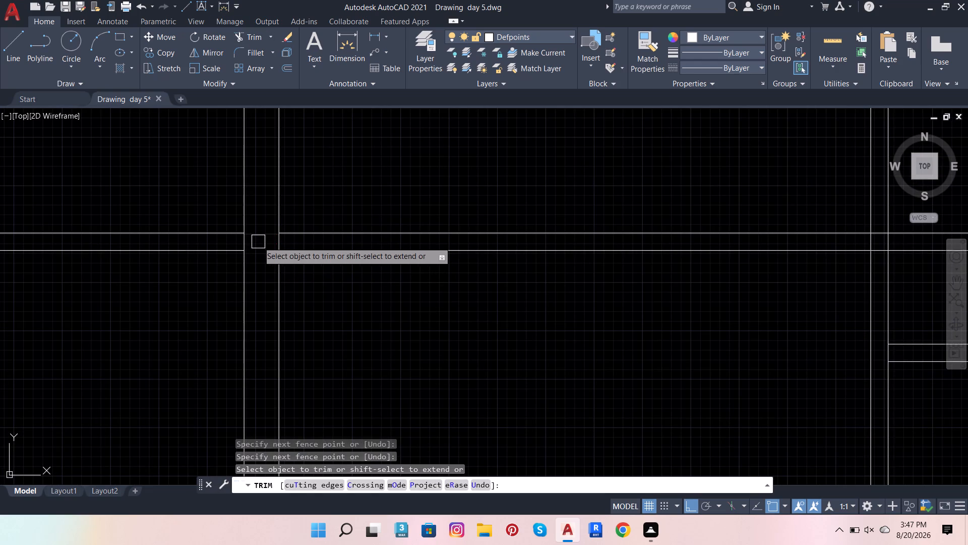
scroll(258, 241, "up", 1)
left_click(228, 248)
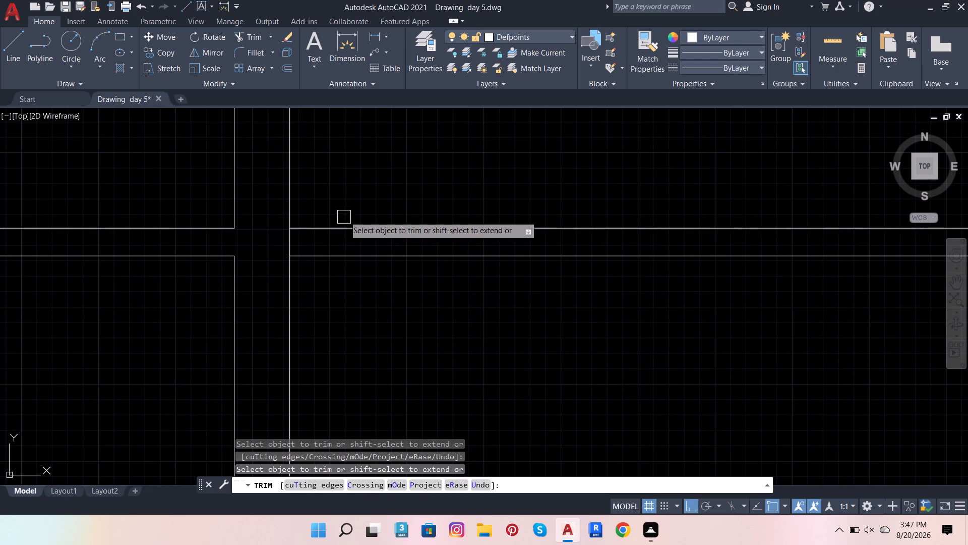
key("Escape")
Delete the two long horizontal partition lines running from the middle vertical wall to the east boundary wall.
scroll(301, 231, "down", 2)
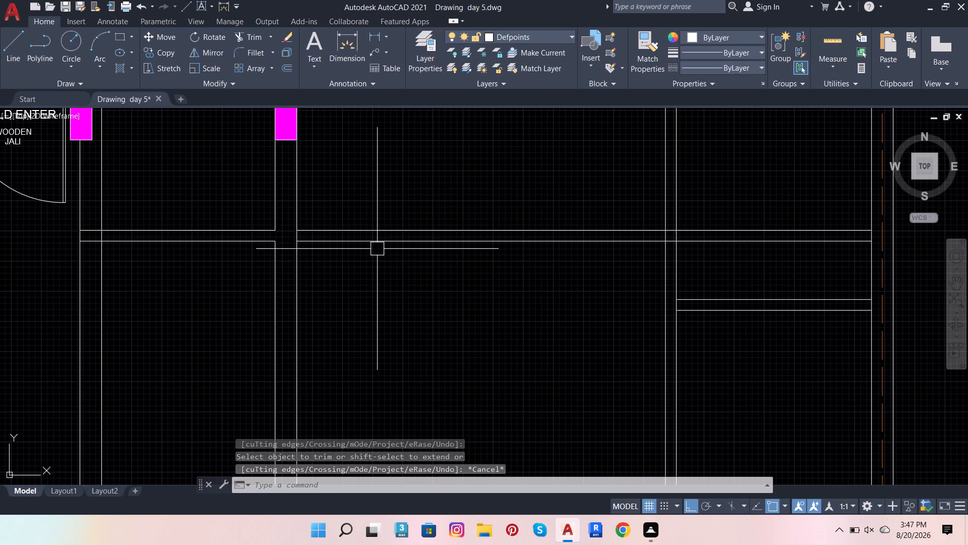
left_click(381, 243)
left_click(388, 221)
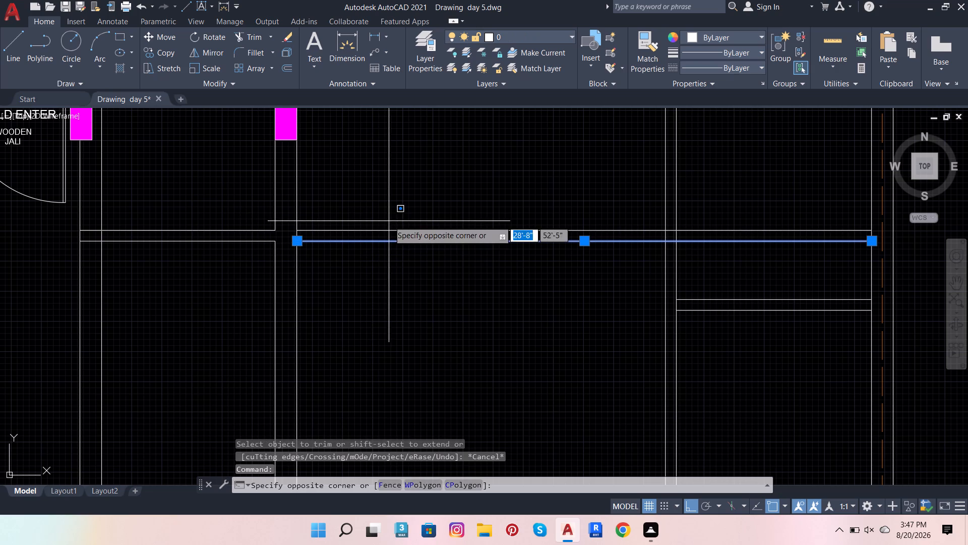
left_click(397, 233)
left_click(397, 231)
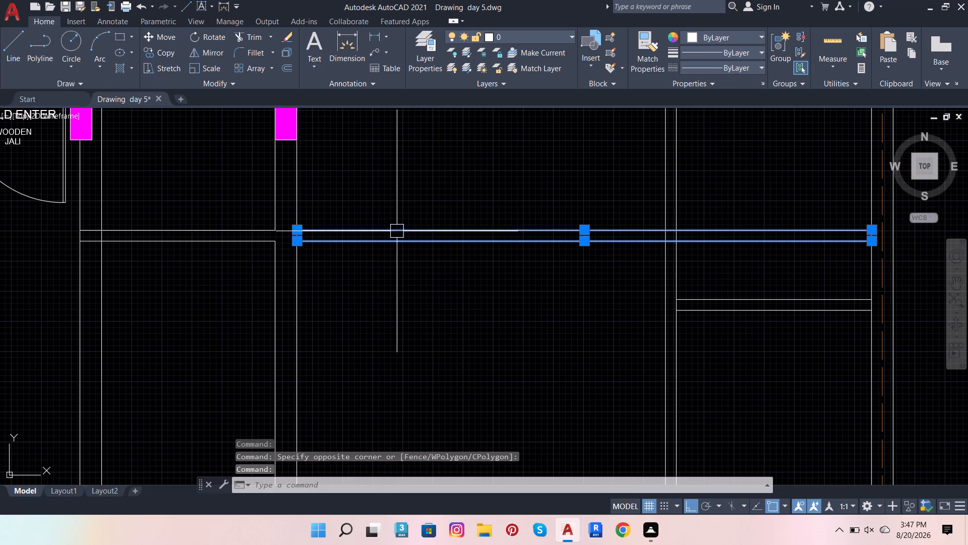
key("Delete")
scroll(376, 211, "down", 3)
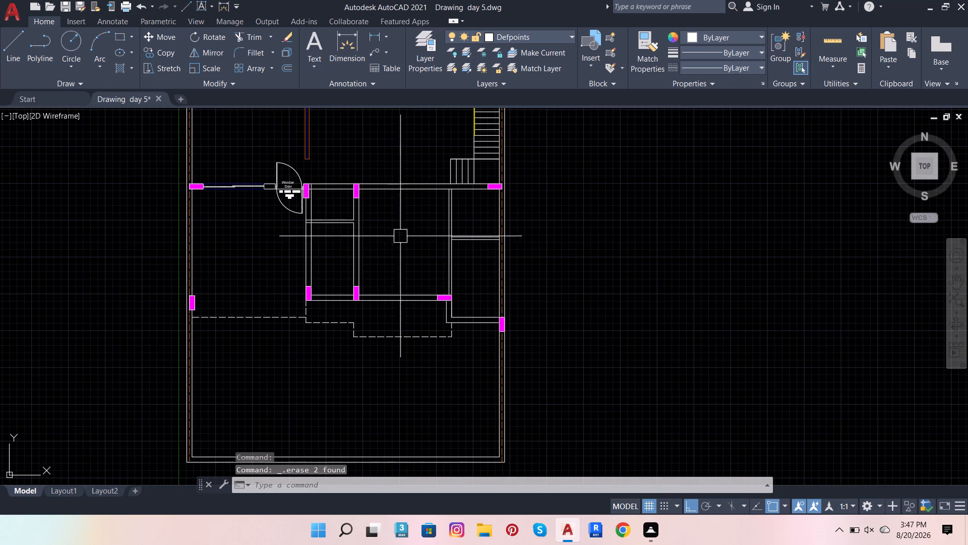
Offset the east line of the narrow east room's west wall 3" eastward into the room.
scroll(439, 272, "up", 1)
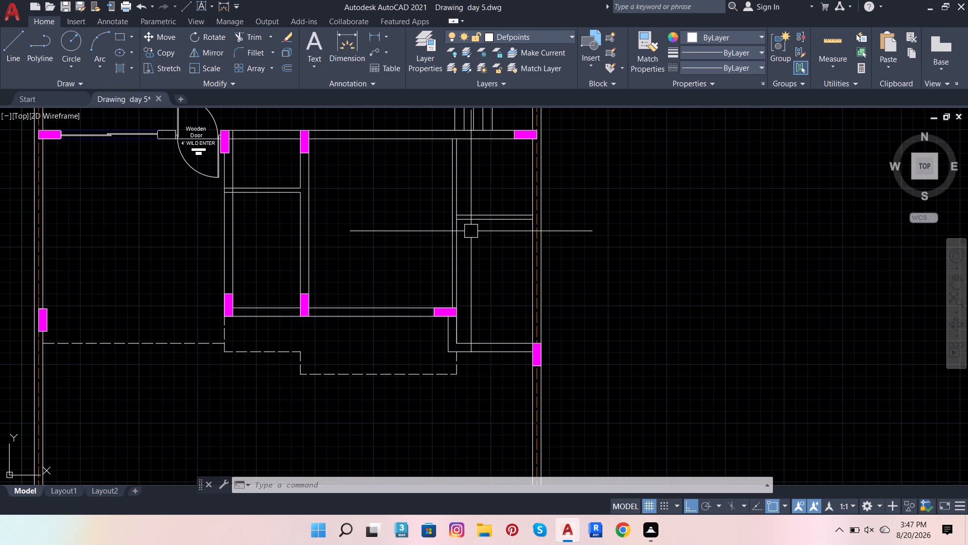
scroll(489, 195, "up", 2)
scroll(688, 233, "down", 2)
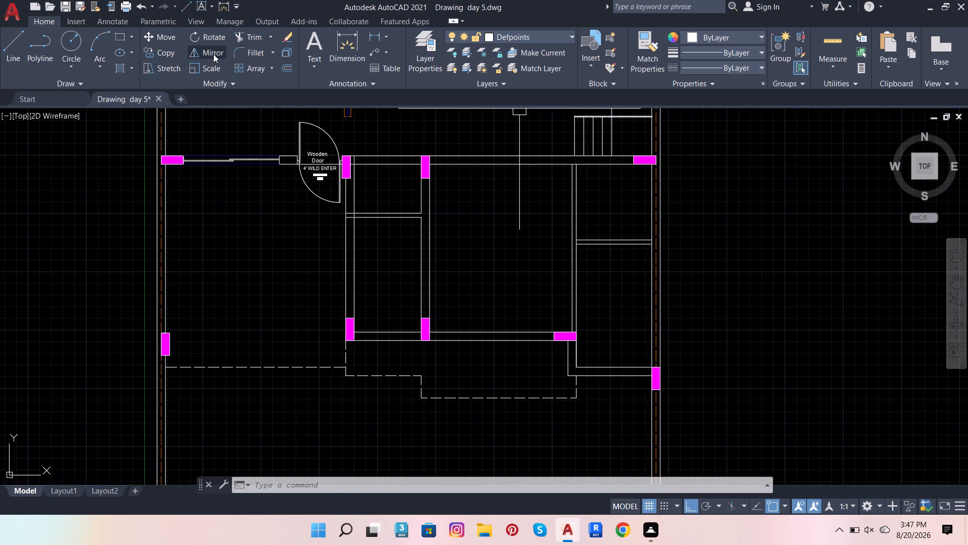
left_click(63, 43)
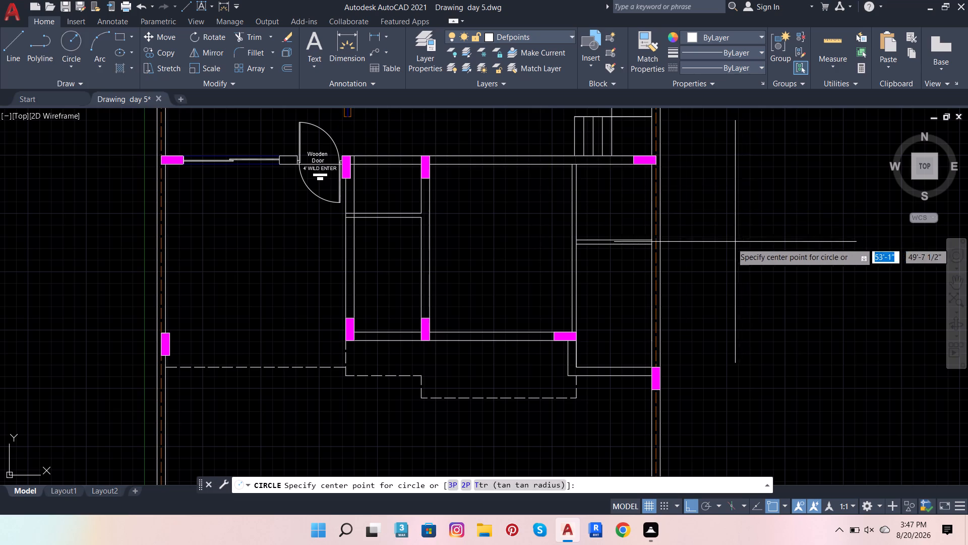
key("Escape")
scroll(578, 234, "up", 3)
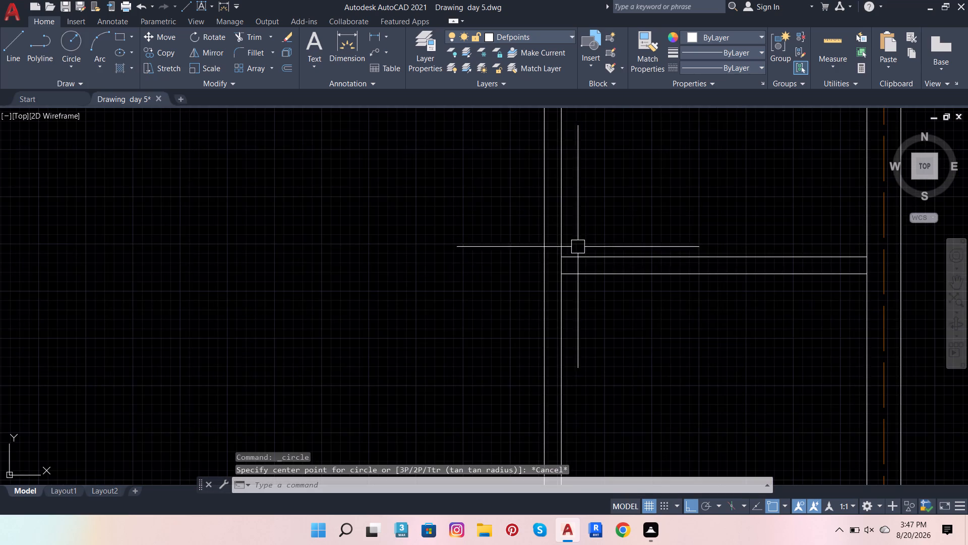
scroll(574, 264, "up", 2)
left_click(537, 258)
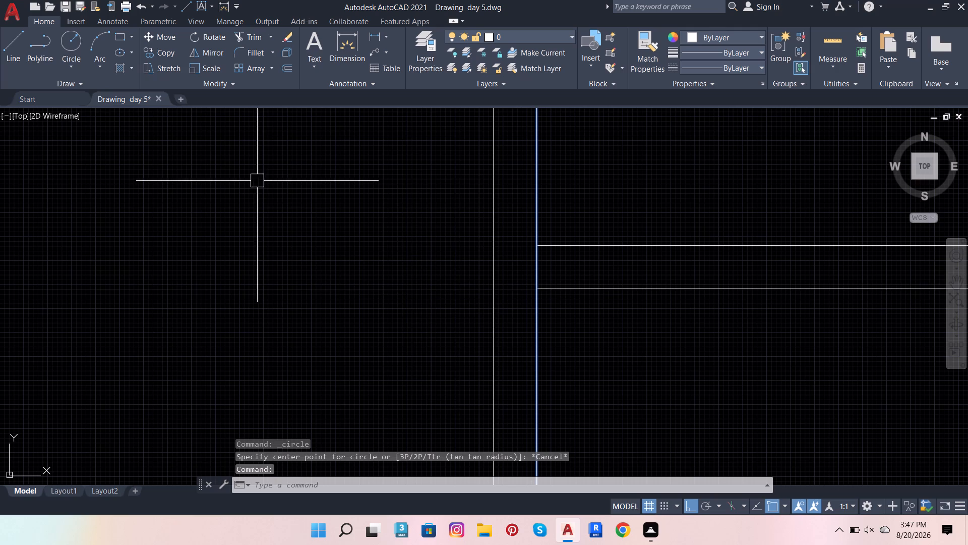
left_click(287, 67)
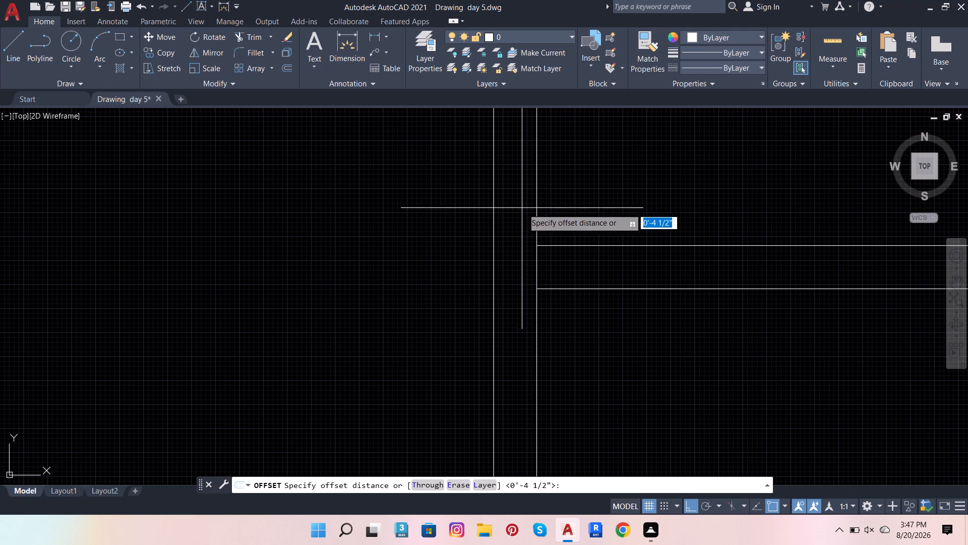
left_click(536, 243)
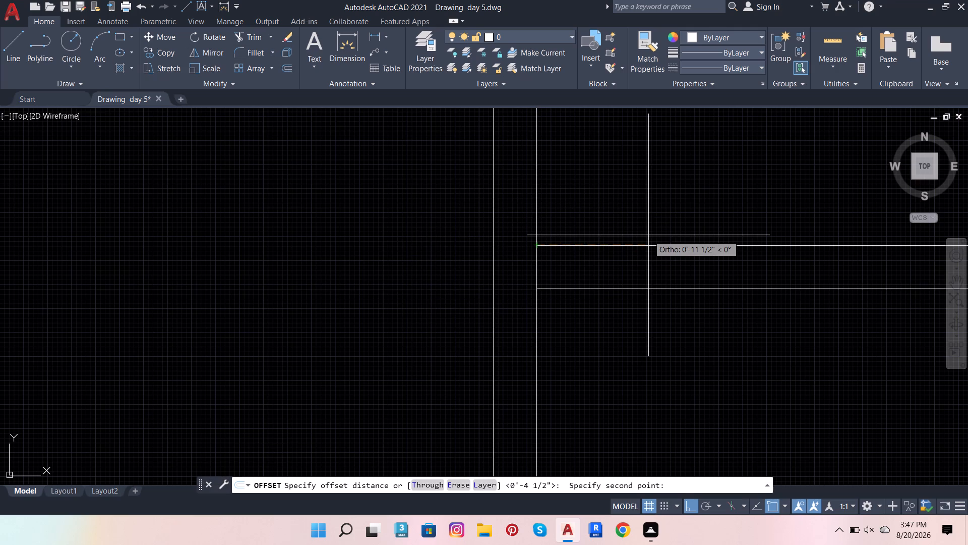
key("3")
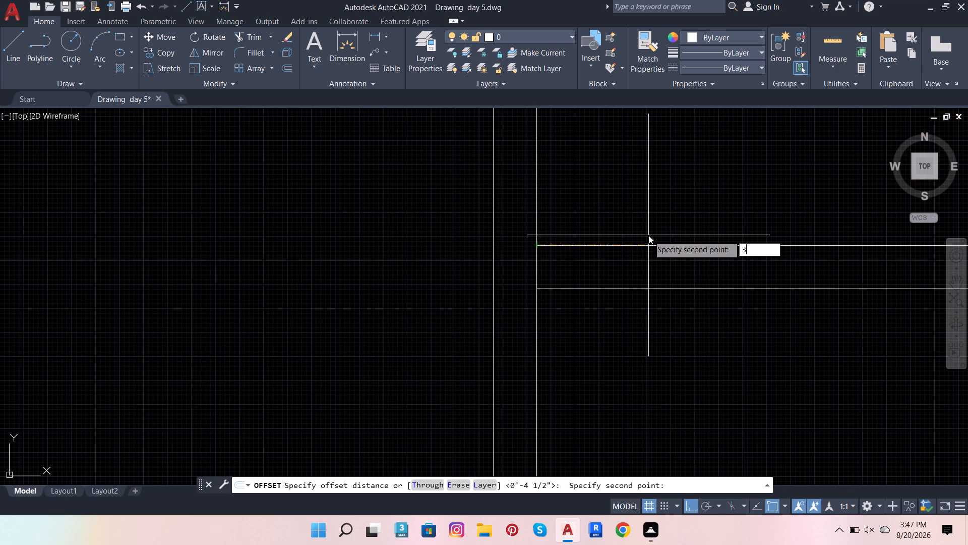
key("Return")
left_click(643, 214)
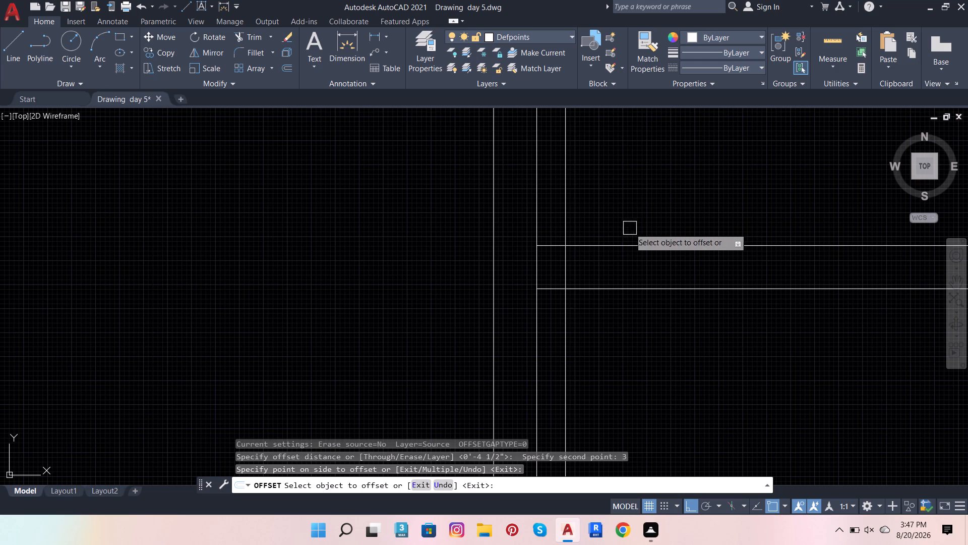
Offset the new vertical line 2'6 eastward across the narrow room's partition to set the door width.
left_click(283, 62)
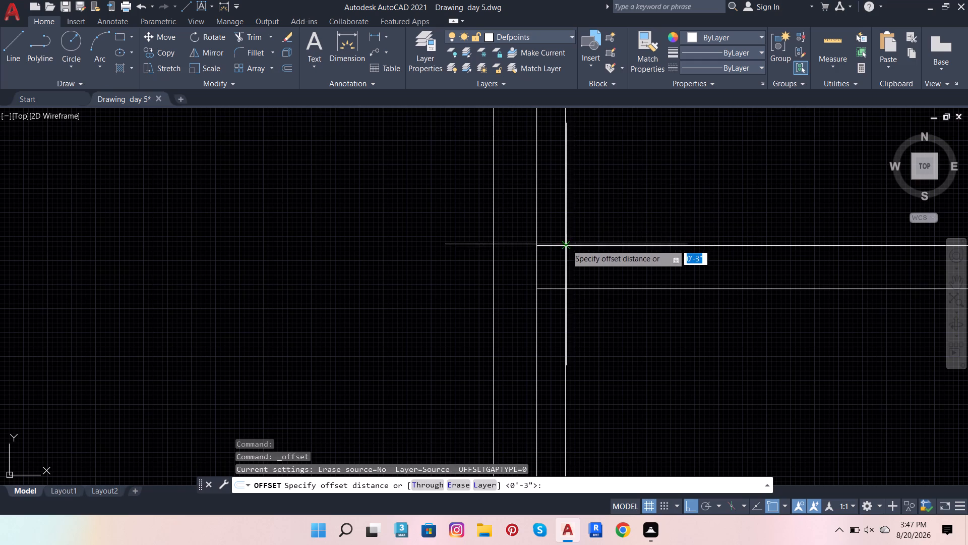
left_click(566, 244)
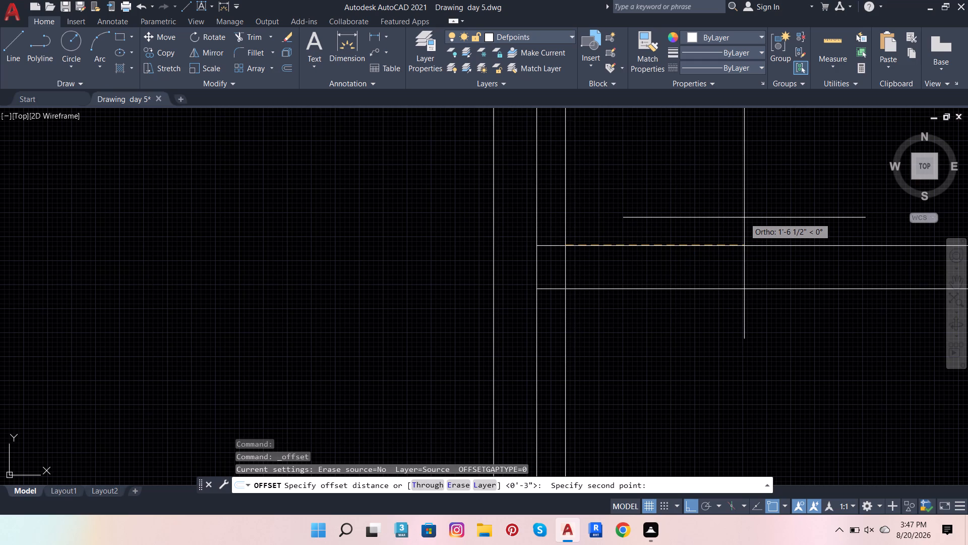
key("2")
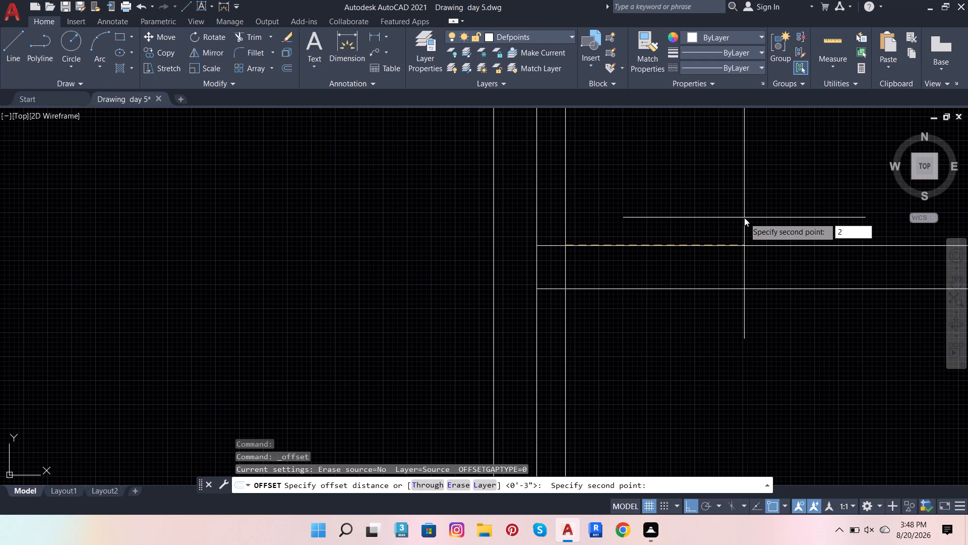
key("apostrophe")
key("6")
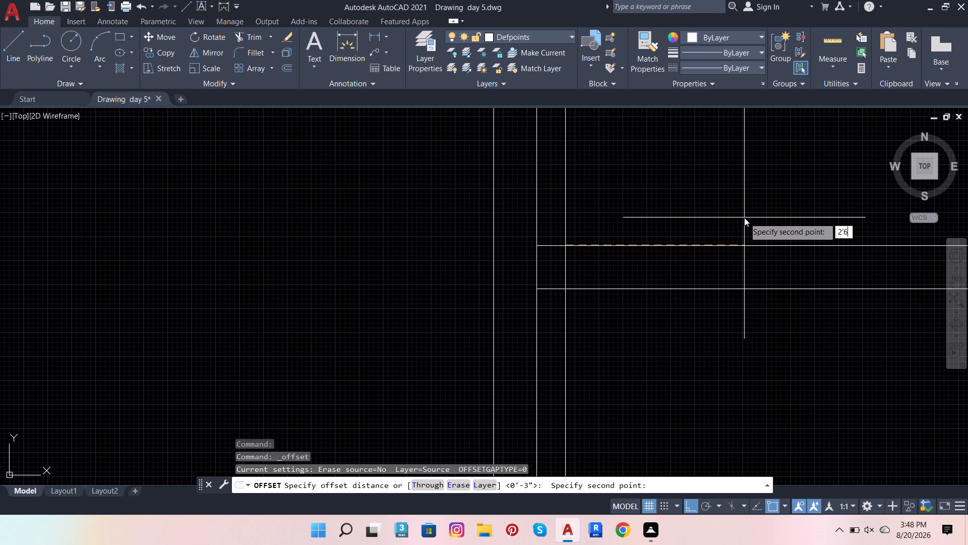
key("Return")
scroll(713, 291, "down", 3)
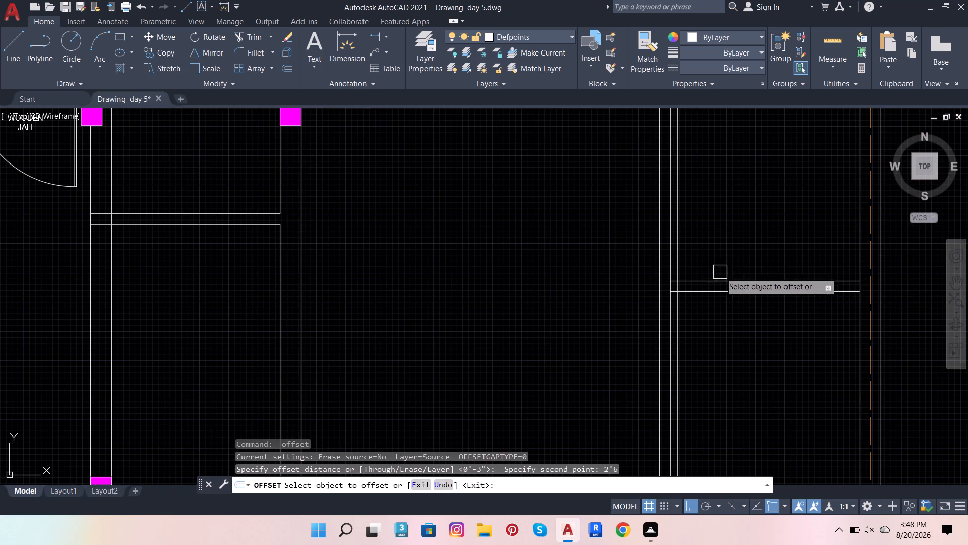
left_click(684, 257)
left_click(797, 246)
key("Escape")
key("Escape")
key("Escape")
key("Escape")
key("Escape")
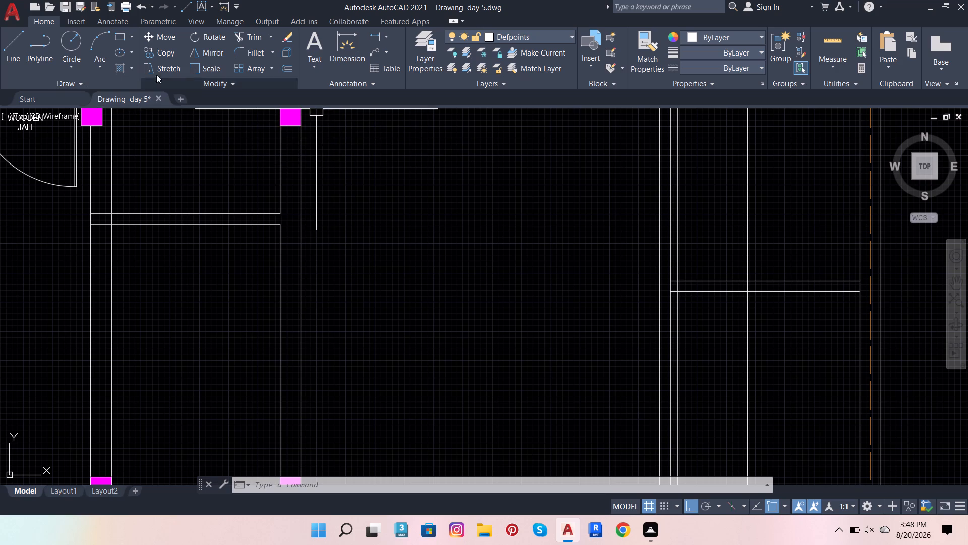
Trim the two offset lines above and below the narrow room's partition, and the partition lines between them, to form the door opening.
left_click(255, 35)
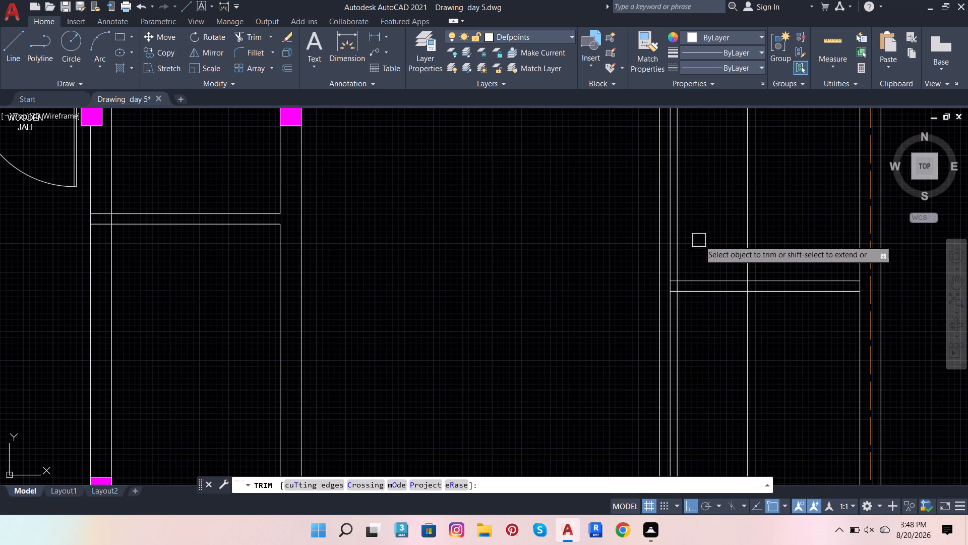
left_click(684, 247)
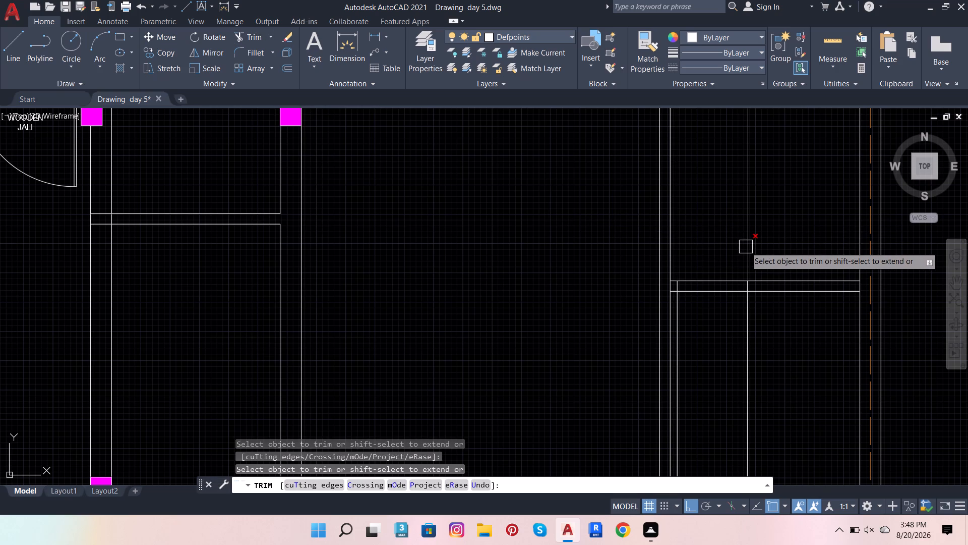
left_click(746, 247)
left_click(746, 325)
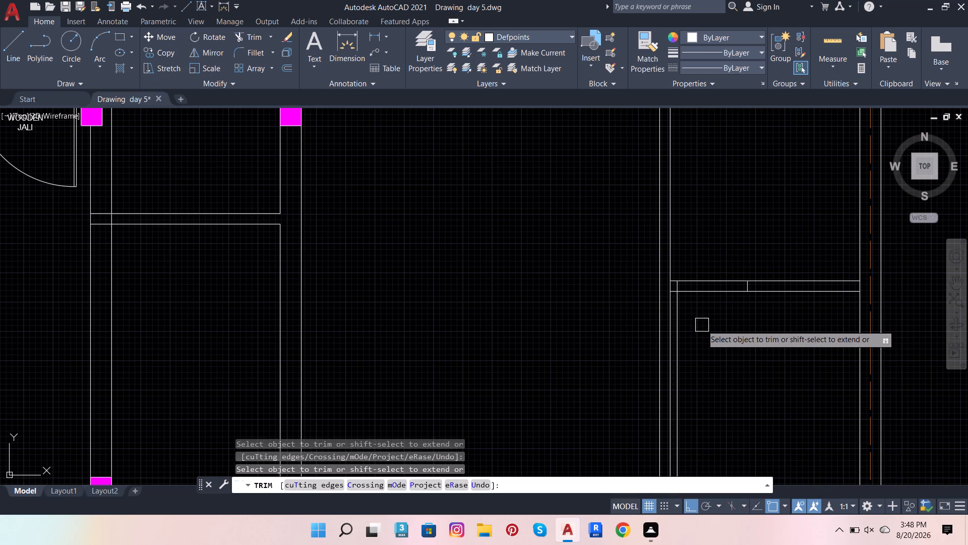
left_click(682, 312)
left_click(724, 294)
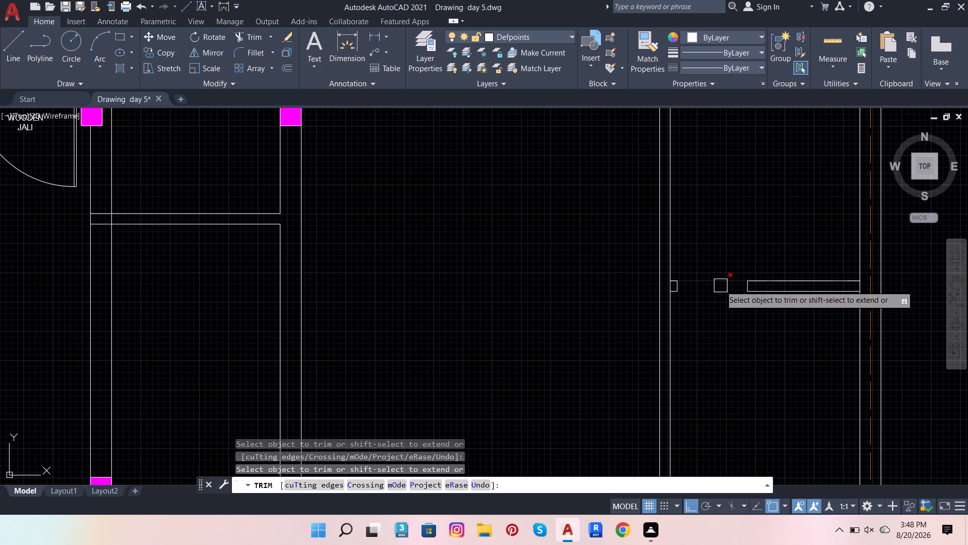
left_click(720, 285)
Trim the wall line between the short partition stub's two lines so the stub joins the west wall.
scroll(695, 264, "up", 1)
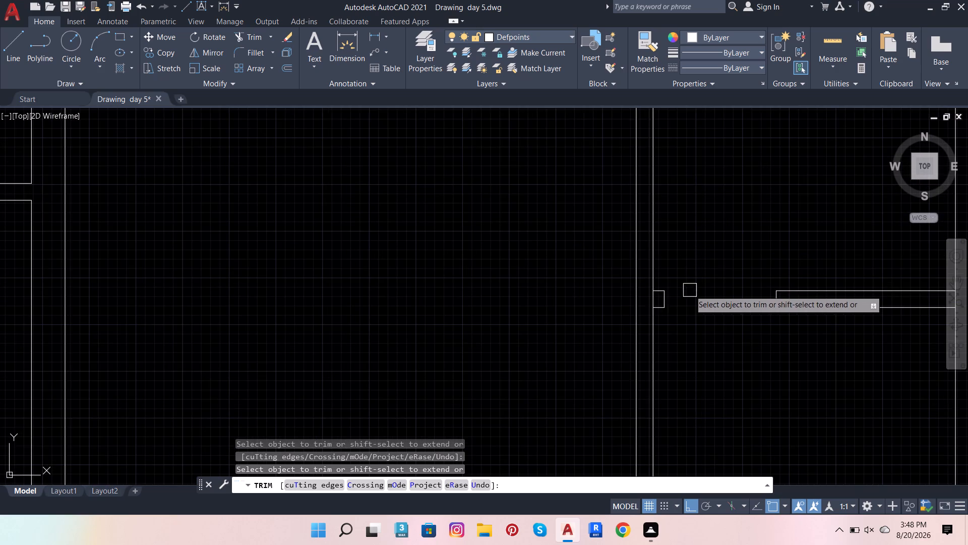
scroll(627, 297, "up", 2)
left_click(687, 298)
scroll(596, 273, "down", 3)
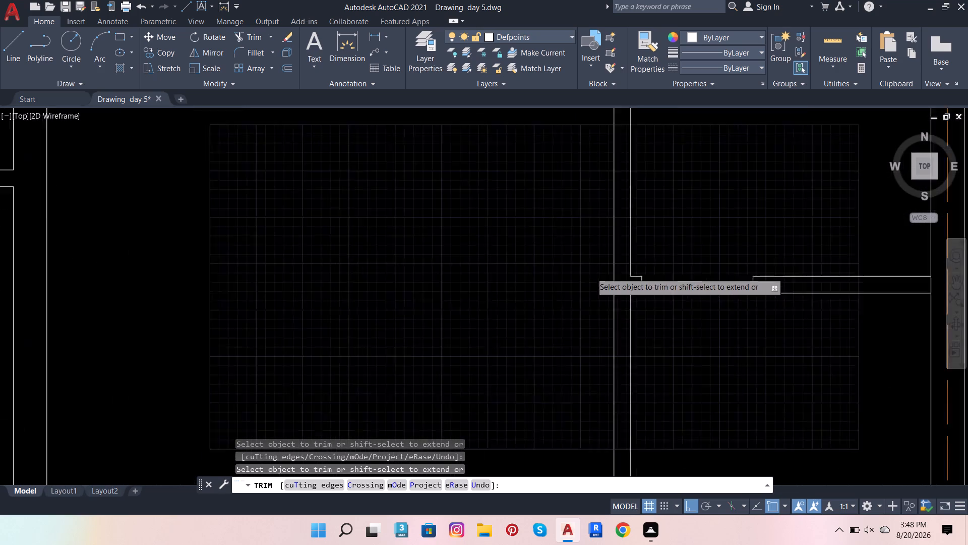
key("Escape")
key("Escape")
key("Escape")
key("Escape")
key("Escape")
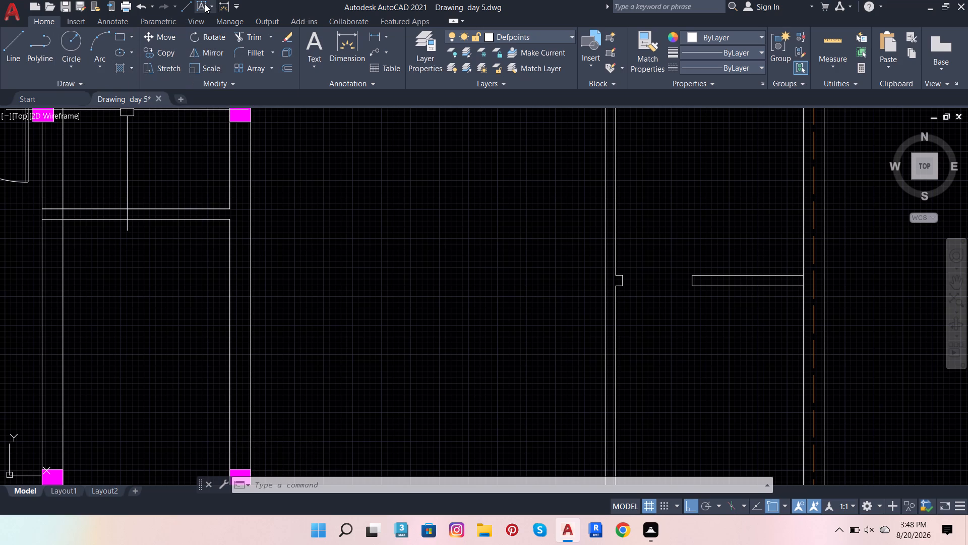
Offset the upper line of the narrow room's partition 3" downward, inside the partition.
left_click(736, 272)
scroll(697, 268, "up", 3)
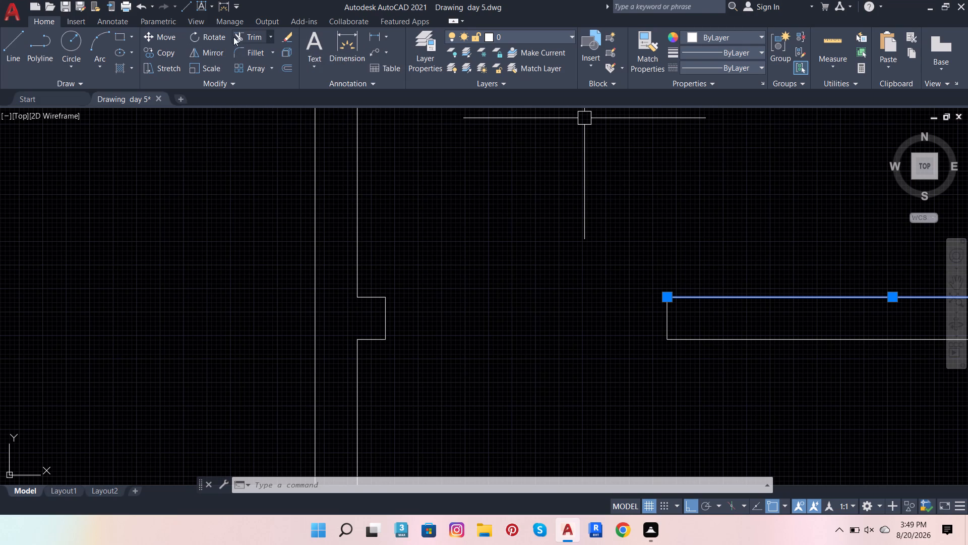
left_click(281, 69)
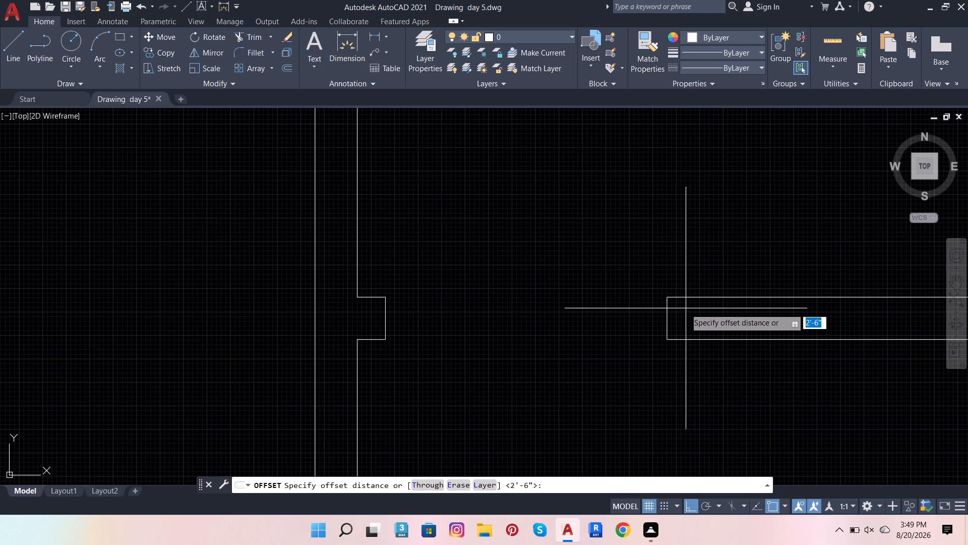
left_click(664, 297)
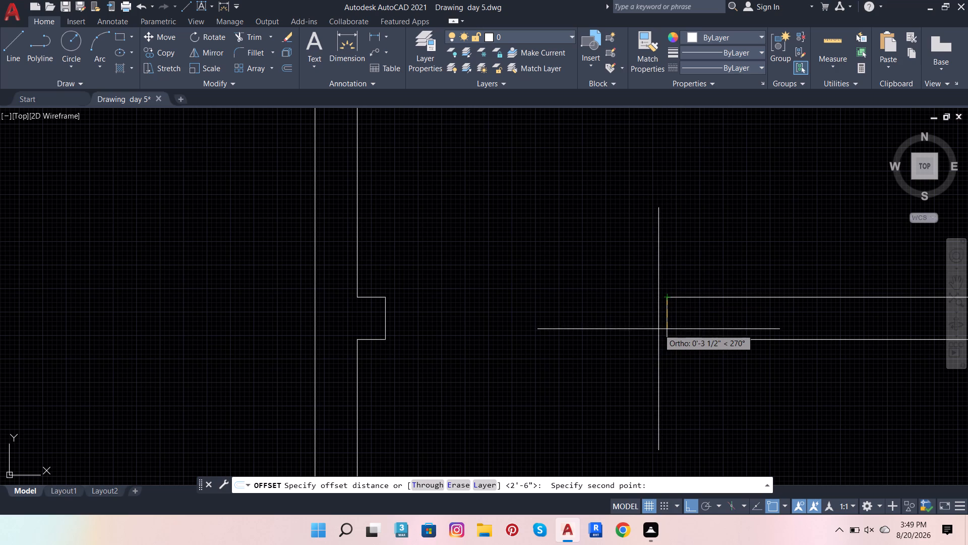
key("3")
key("Return")
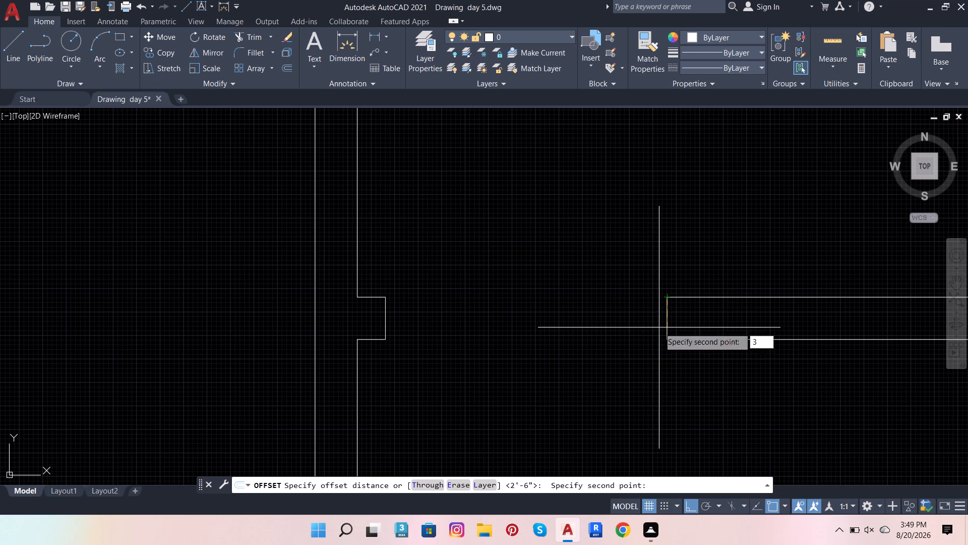
scroll(659, 328, "up", 4)
left_click(655, 324)
scroll(483, 330, "down", 2)
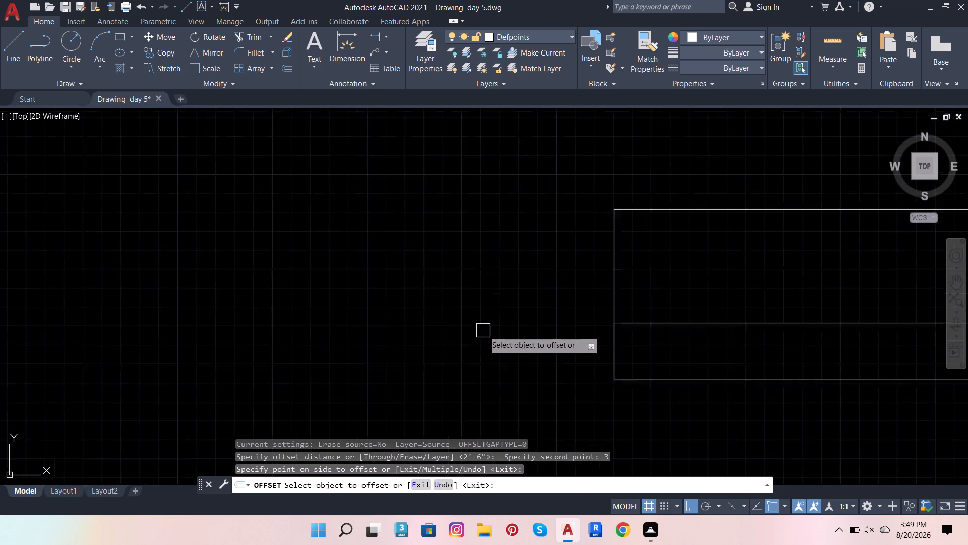
scroll(483, 331, "down", 2)
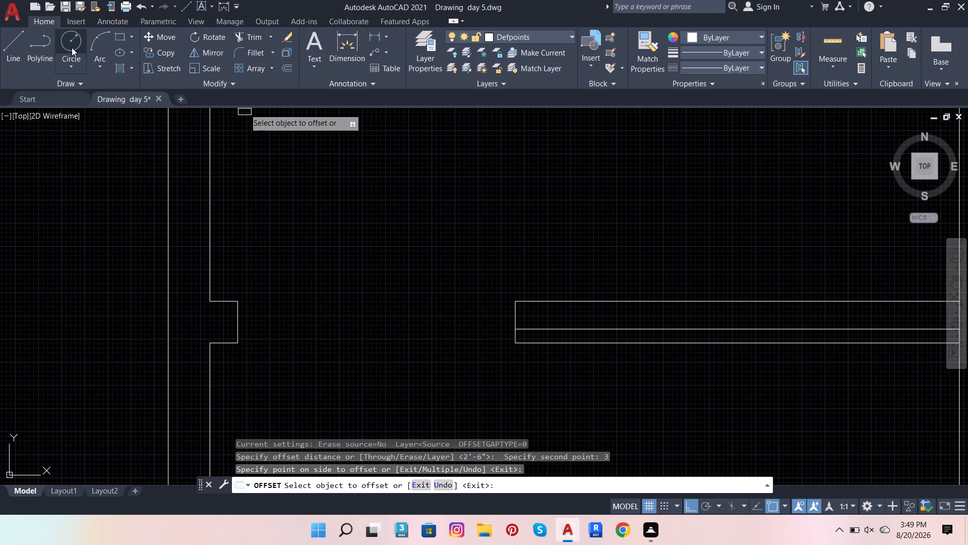
Extend the offset line and the partition's upper line west across the door opening to the stub, and trim the offset line inside the partition.
left_click(258, 38)
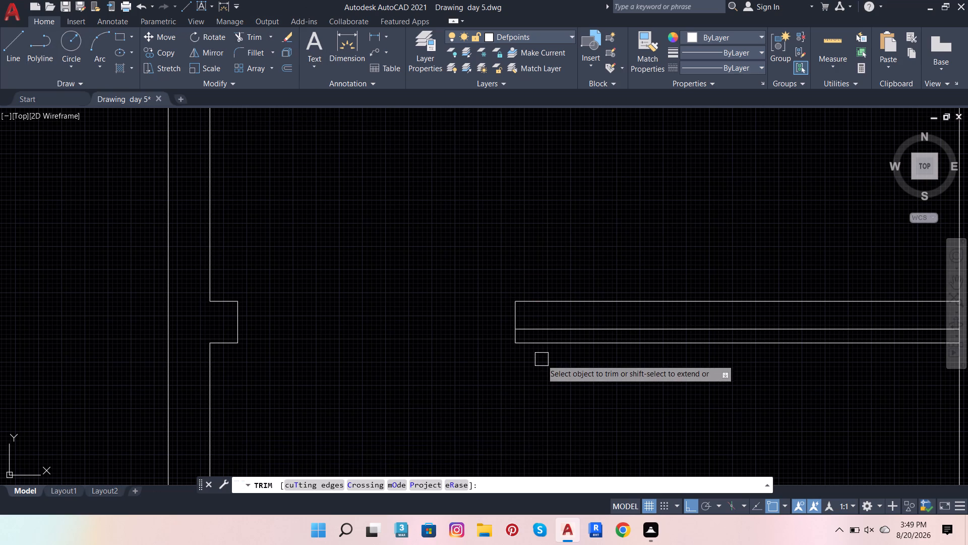
left_click(564, 324, "shift")
left_click(574, 304, "shift")
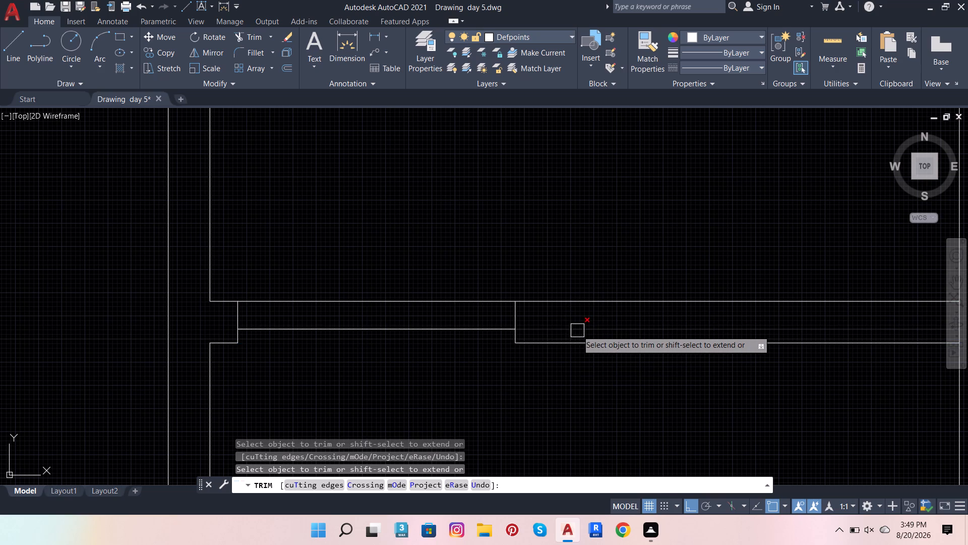
left_click(576, 331)
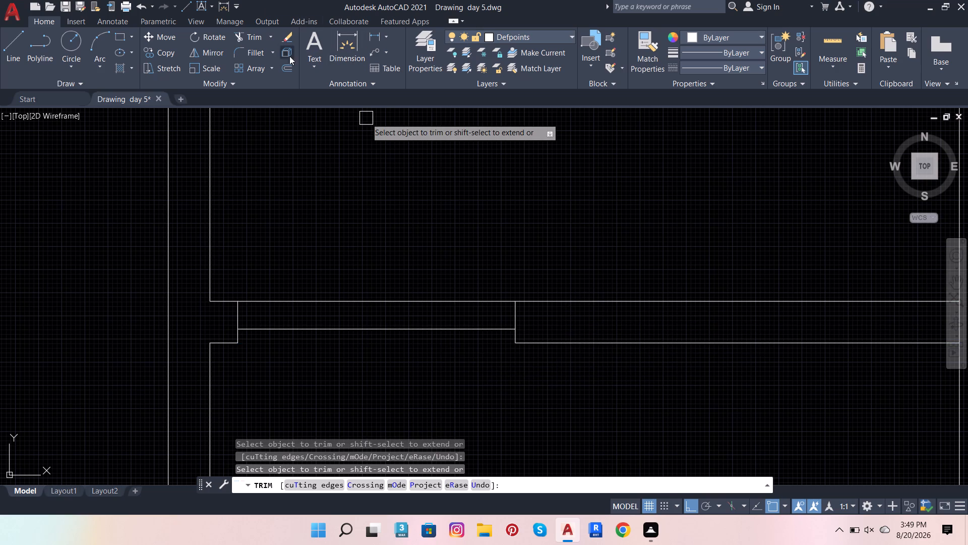
Offset the east and west end lines of the door opening in the narrow room's partition 1" inward, into the opening.
left_click(286, 66)
left_click(517, 341)
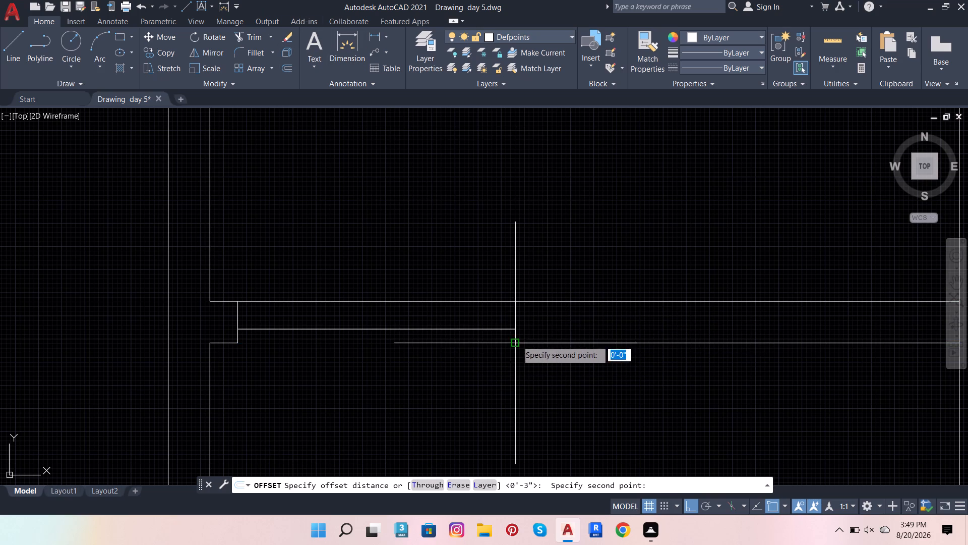
key("1")
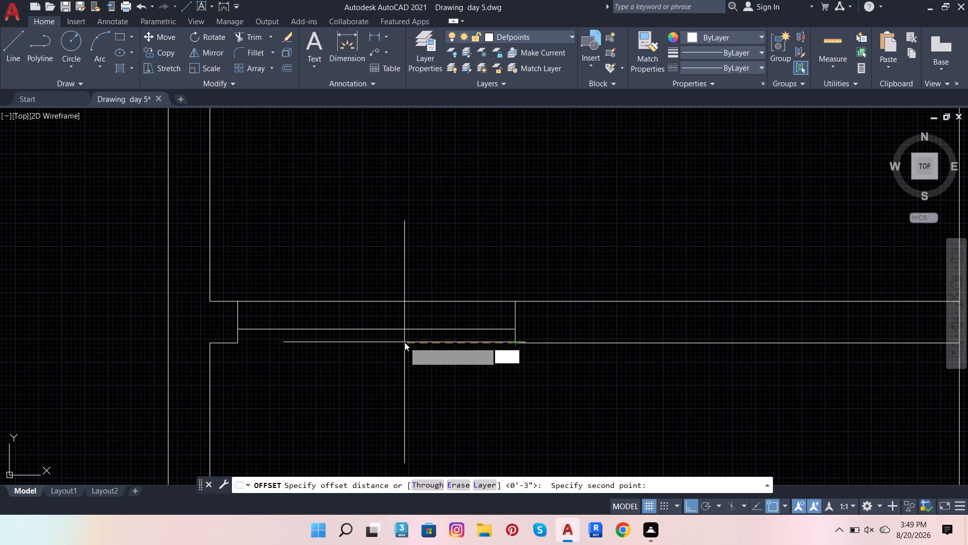
key("Return")
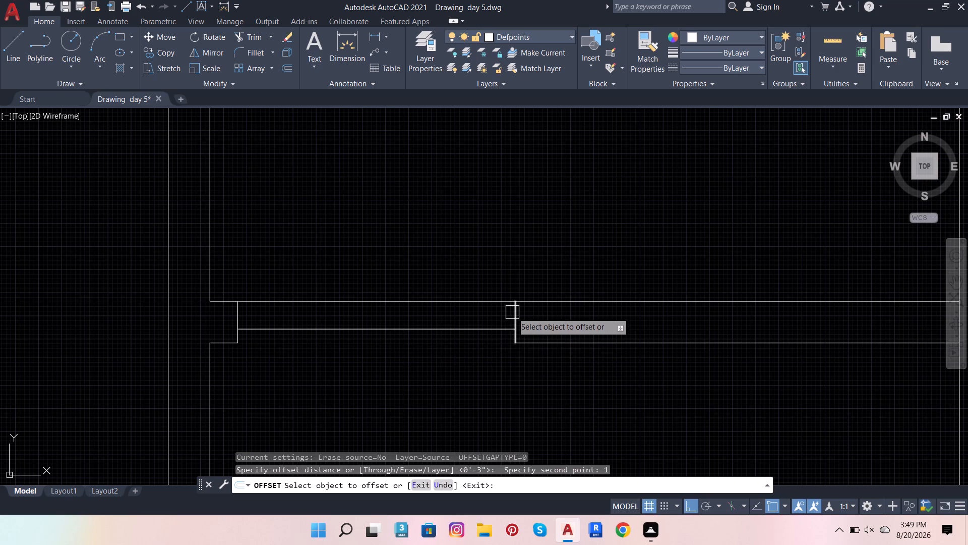
left_click(512, 312)
left_click(376, 331)
left_click(236, 322)
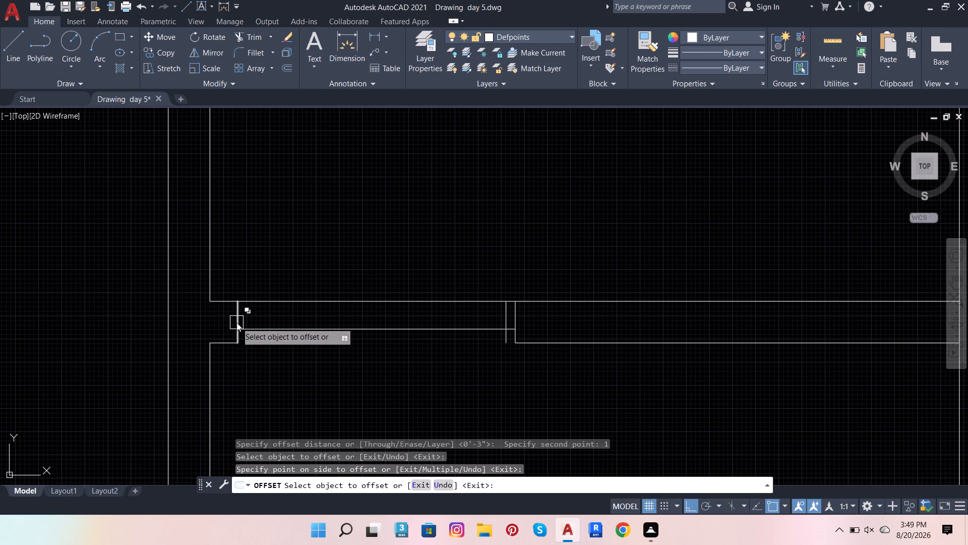
left_click(288, 322)
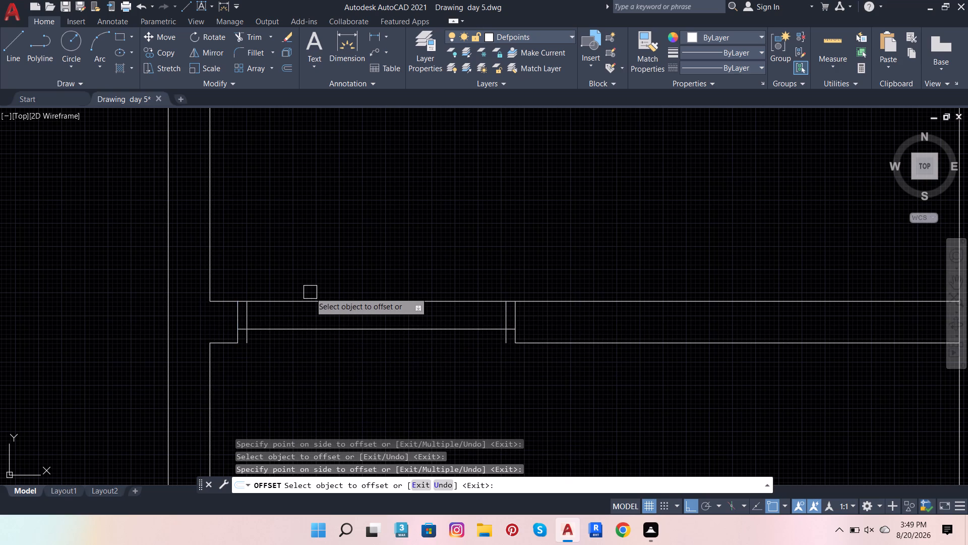
key("Escape")
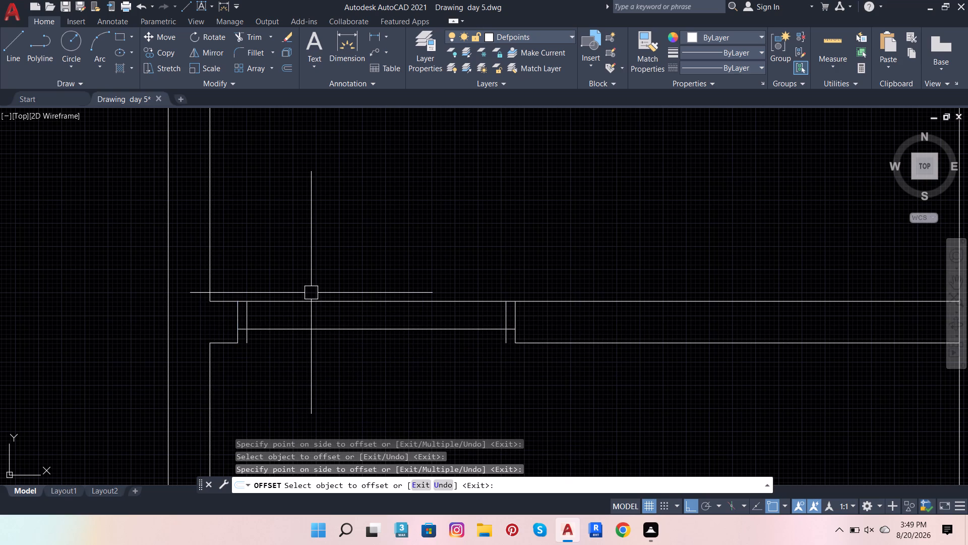
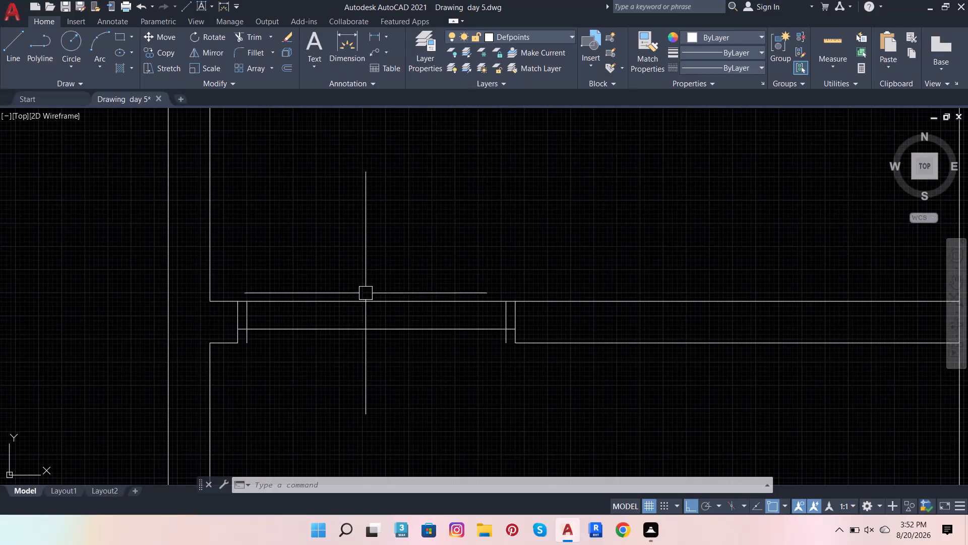
Trim the door frame's two inner jamb lines below the 3" offset line, and trim that offset line between the jambs.
scroll(397, 339, "down", 2)
scroll(473, 314, "up", 3)
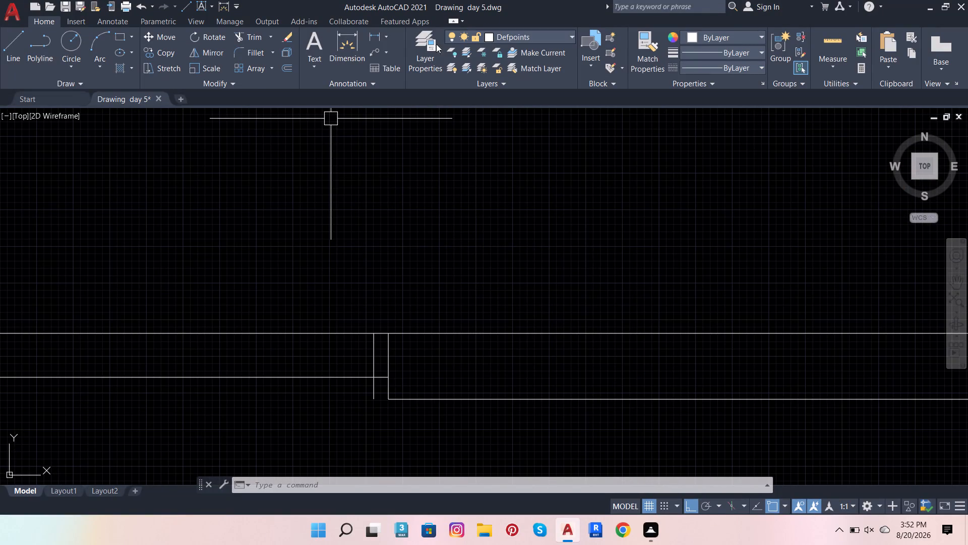
left_click(261, 42)
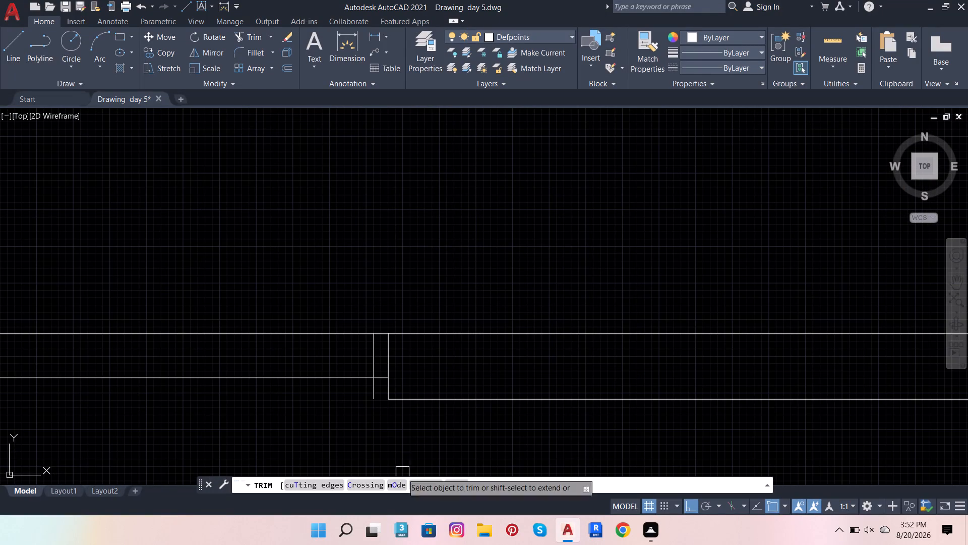
left_click(373, 403)
scroll(490, 347, "down", 2)
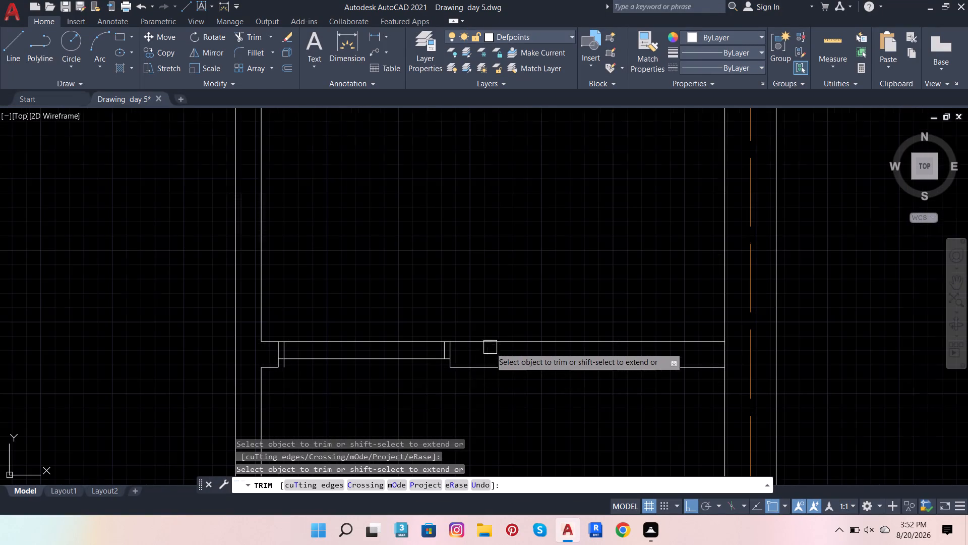
scroll(249, 378, "up", 3)
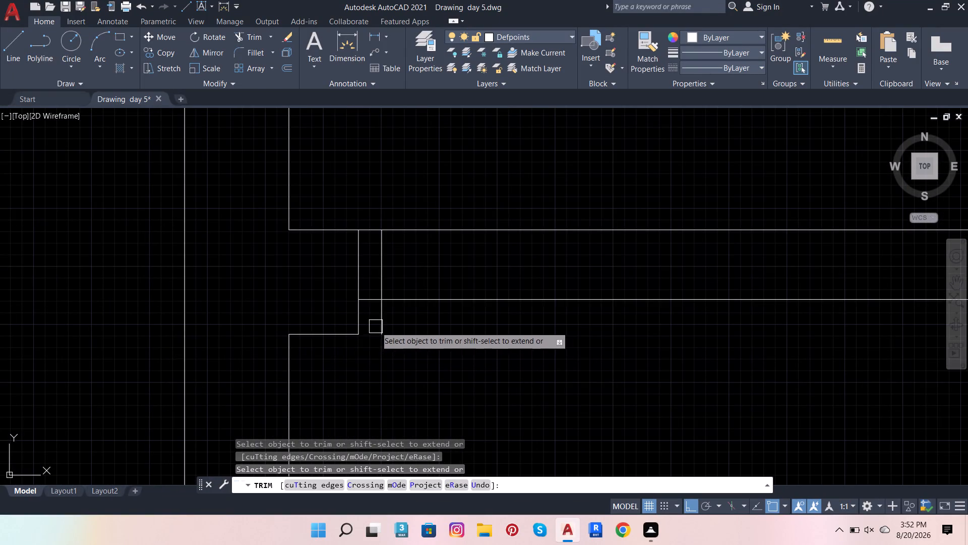
left_click(383, 322)
left_click(526, 303)
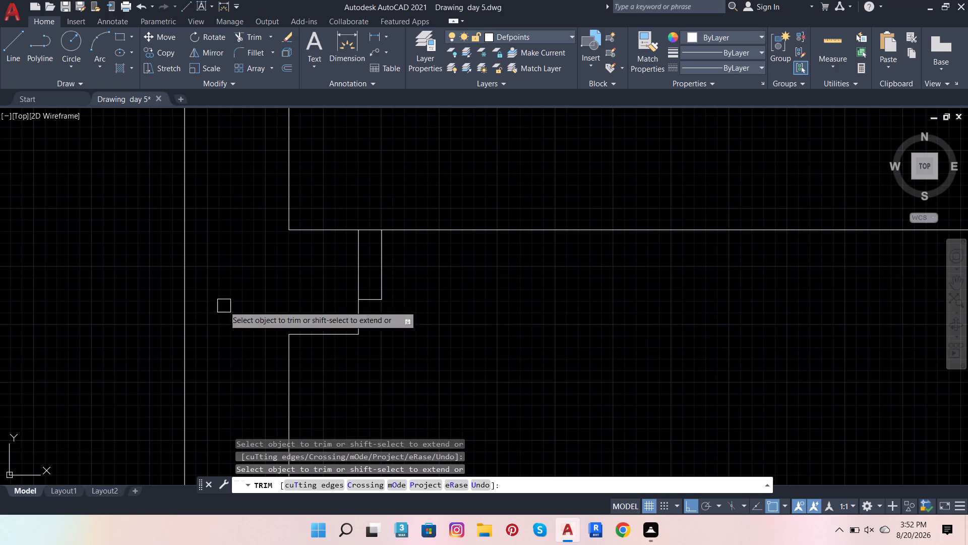
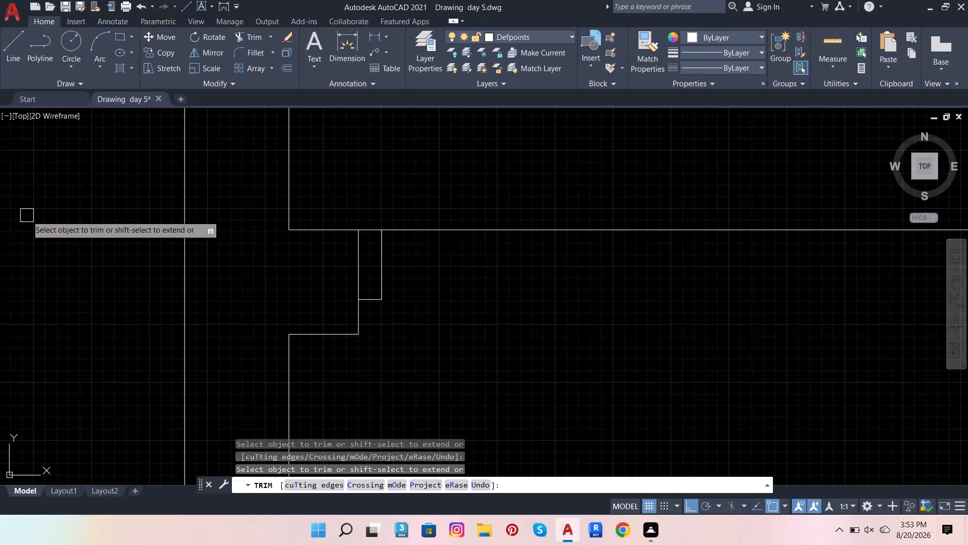
Dimension the clear door opening between the two inner jamb lines, placing the dimension above the narrow east room's partition.
scroll(290, 248, "down", 3)
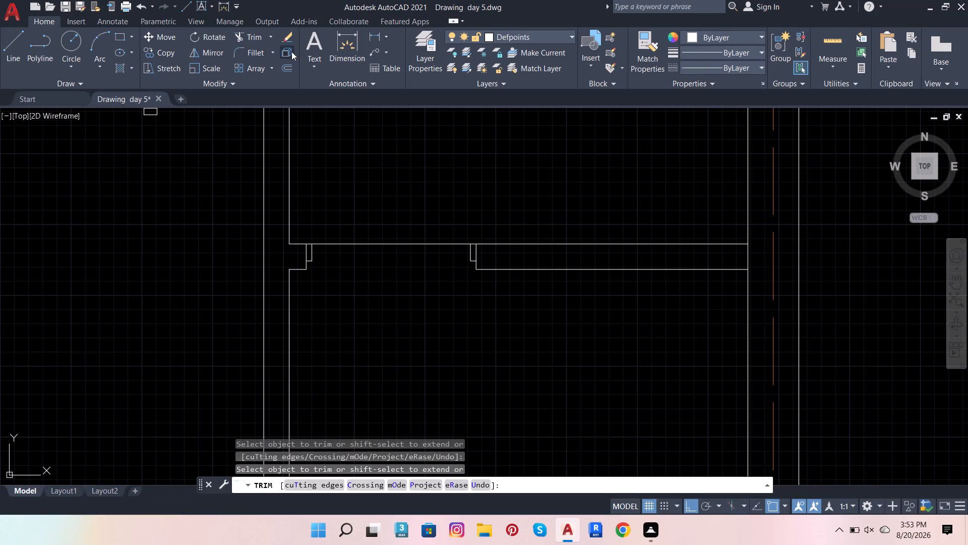
left_click(353, 41)
scroll(356, 268, "up", 2)
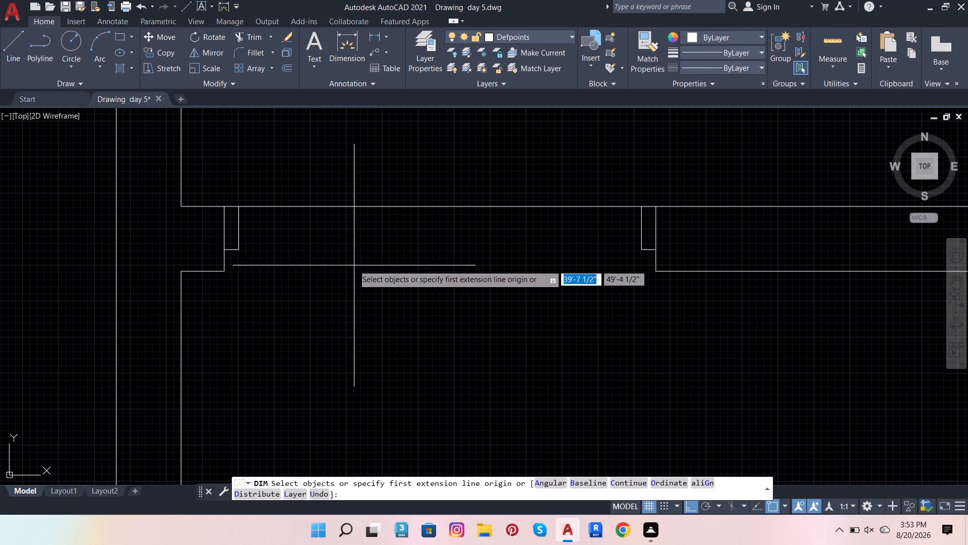
left_click(241, 250)
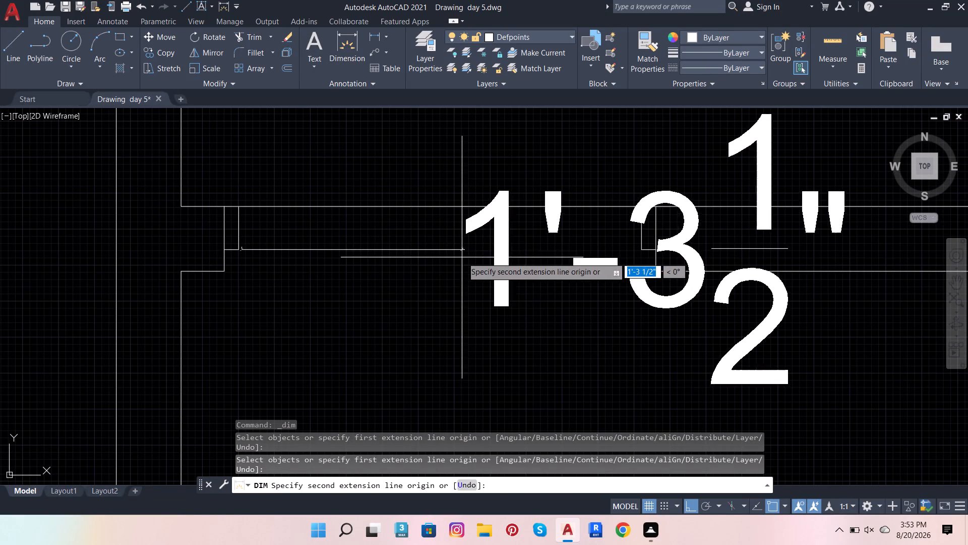
left_click(637, 248)
scroll(619, 252, "down", 3)
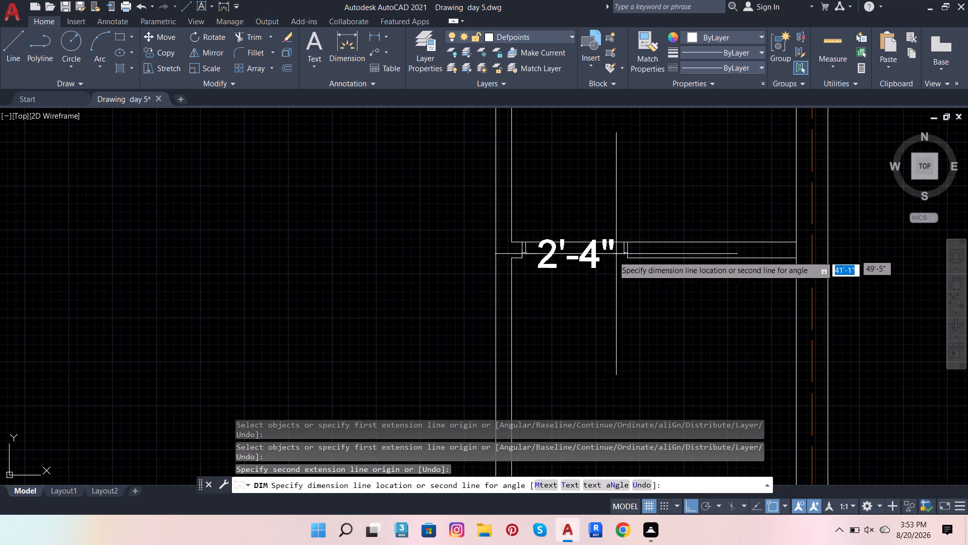
left_click(598, 208)
key("Escape")
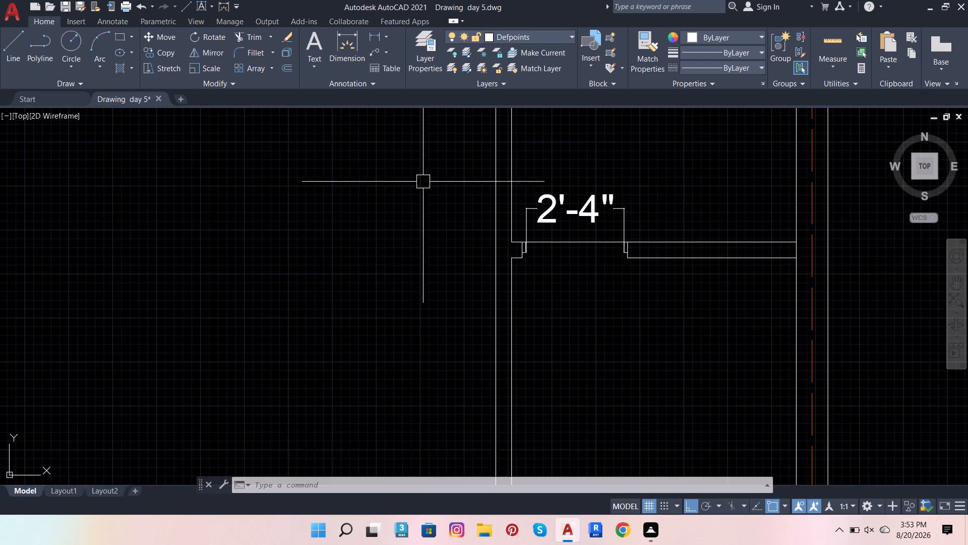
Draw a circle of radius 2'4" in the empty space east of the floor plan.
scroll(407, 254, "down", 4)
scroll(542, 280, "up", 2)
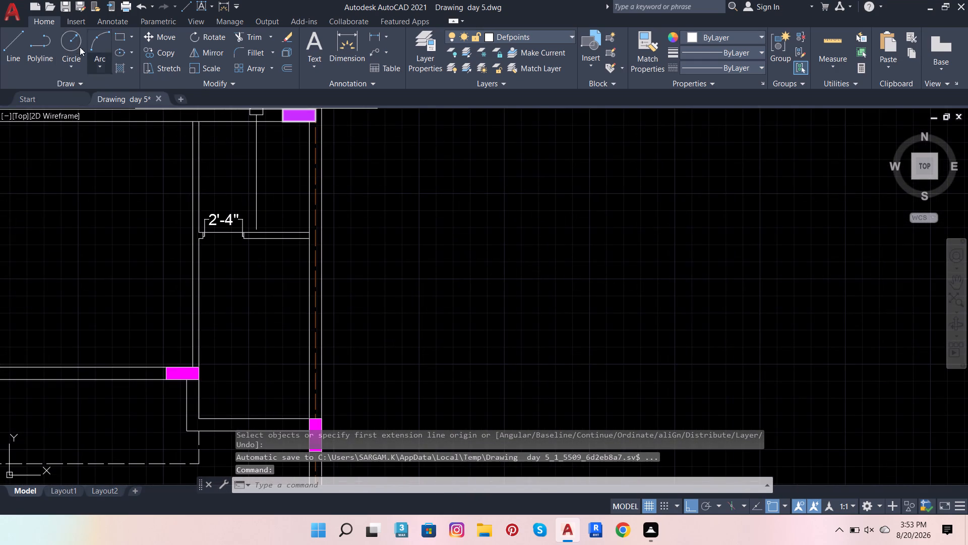
left_click(77, 42)
left_click(474, 223)
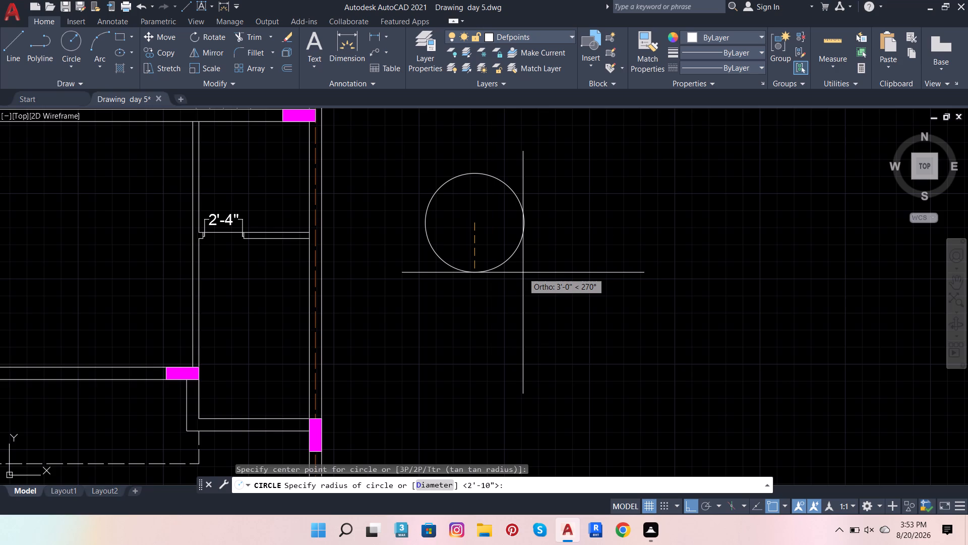
type("2'")
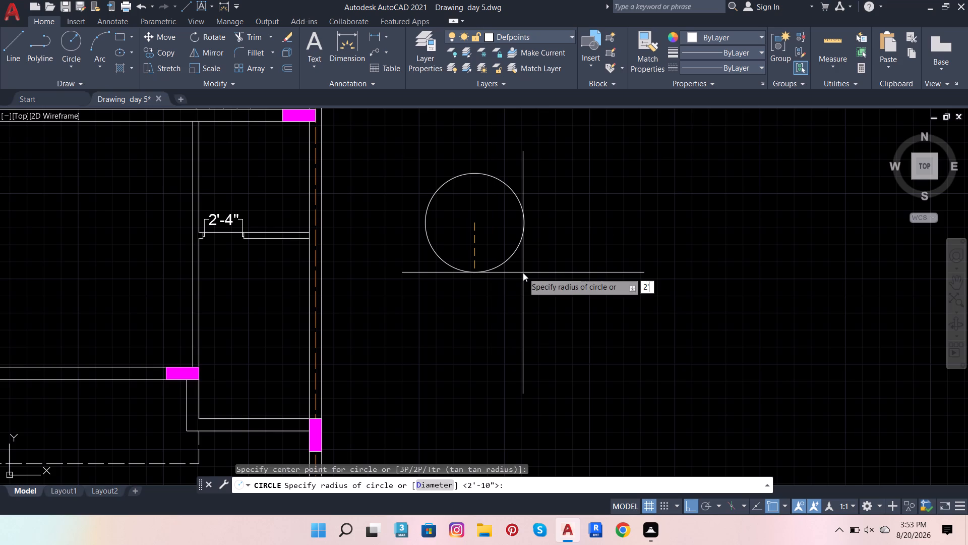
key("4")
key("Return")
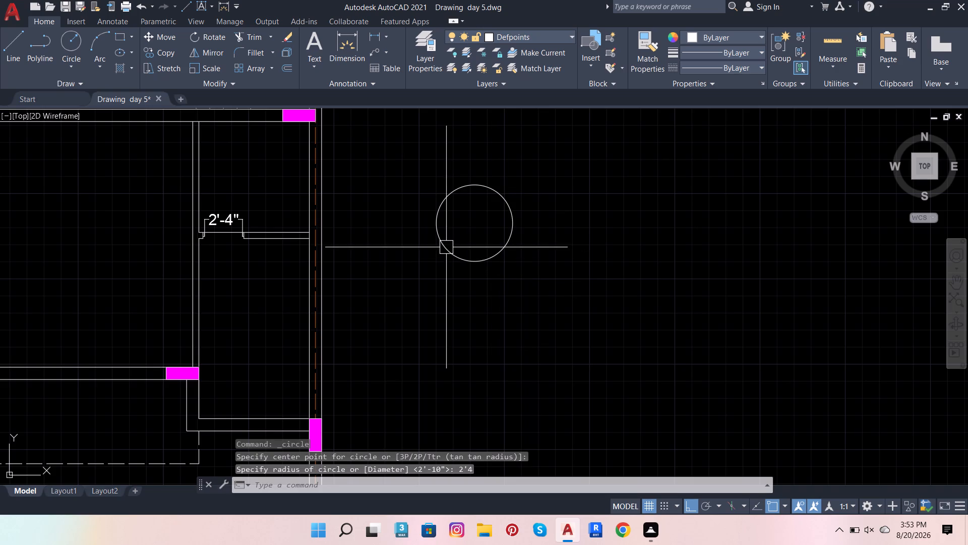
Draw a vertical line upward and a horizontal line eastward from the circle's centre, both running past its edge.
left_click(14, 36)
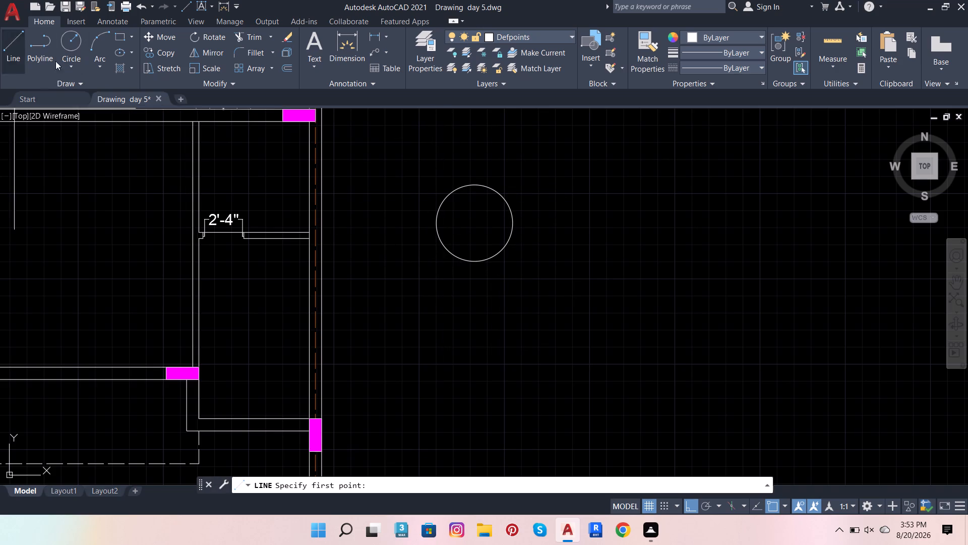
left_click(476, 225)
left_click(482, 160)
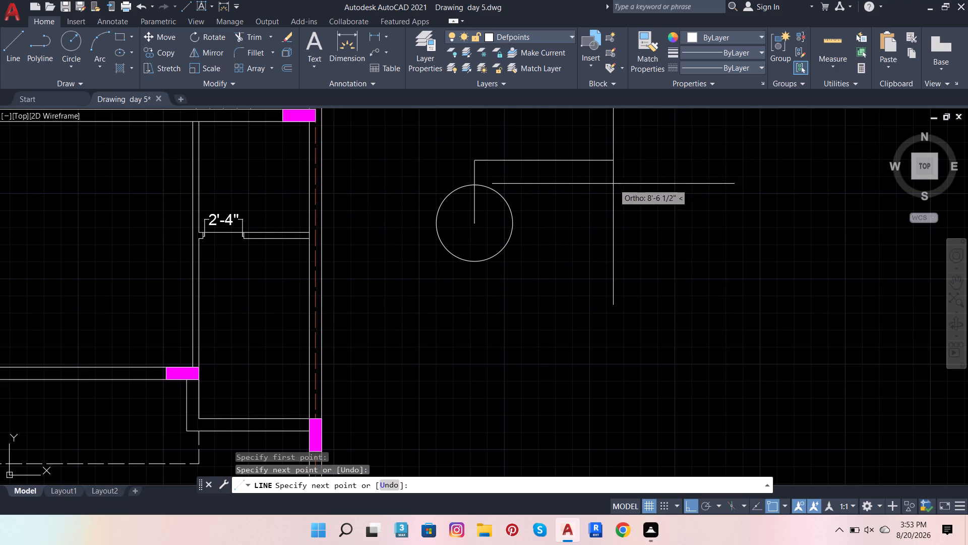
key("space")
key("space")
left_click_drag(477, 223, 482, 224)
left_click(562, 234)
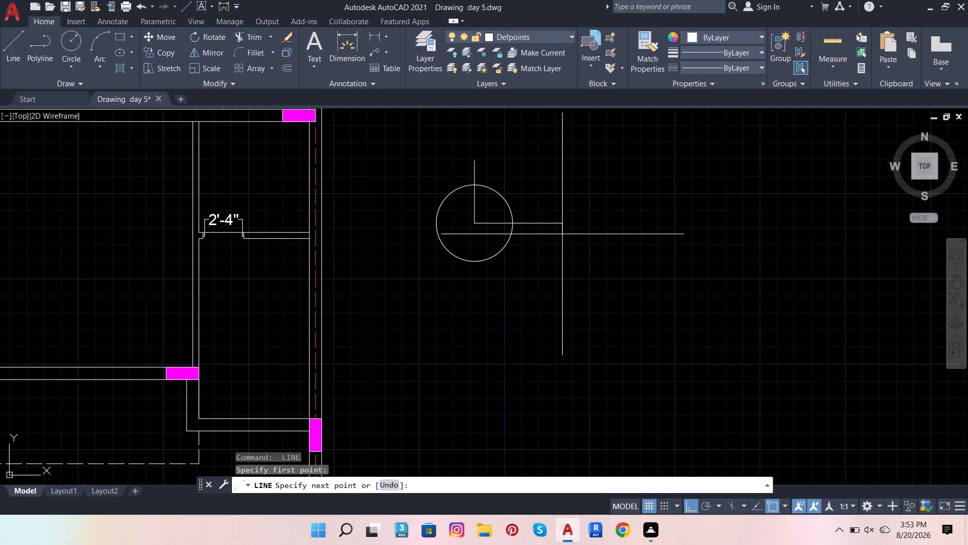
key("space")
Offset the circle's vertical line 1" to the east to form the door leaf thickness.
scroll(475, 156, "up", 2)
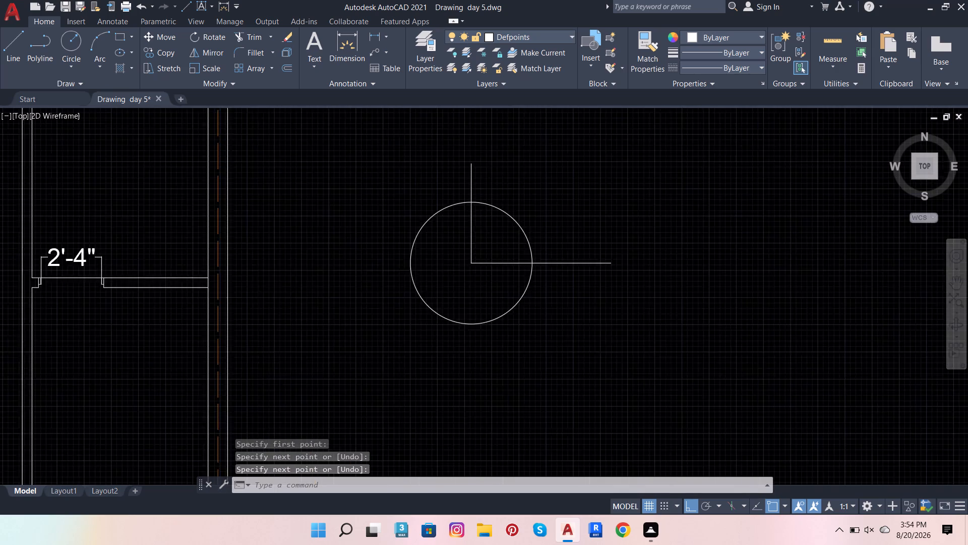
left_click(471, 166)
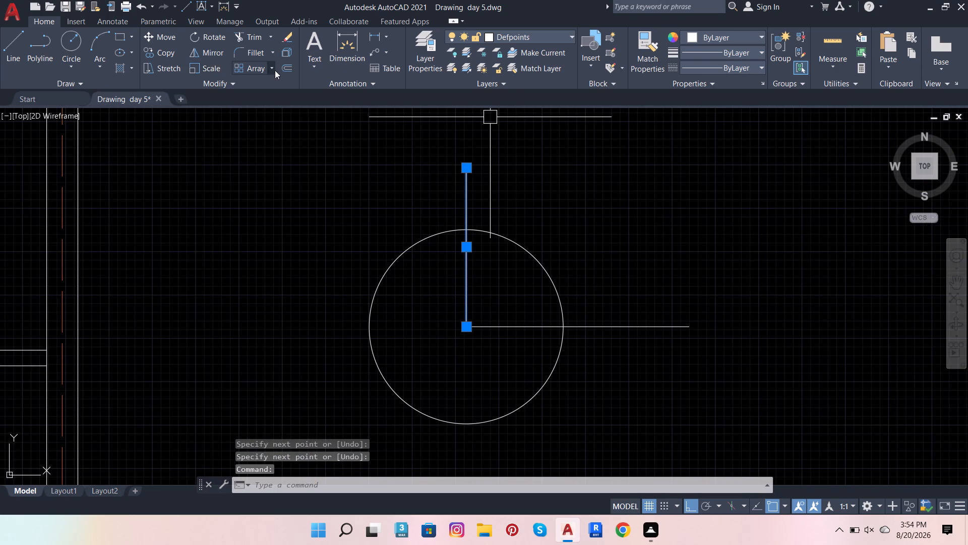
left_click(284, 69)
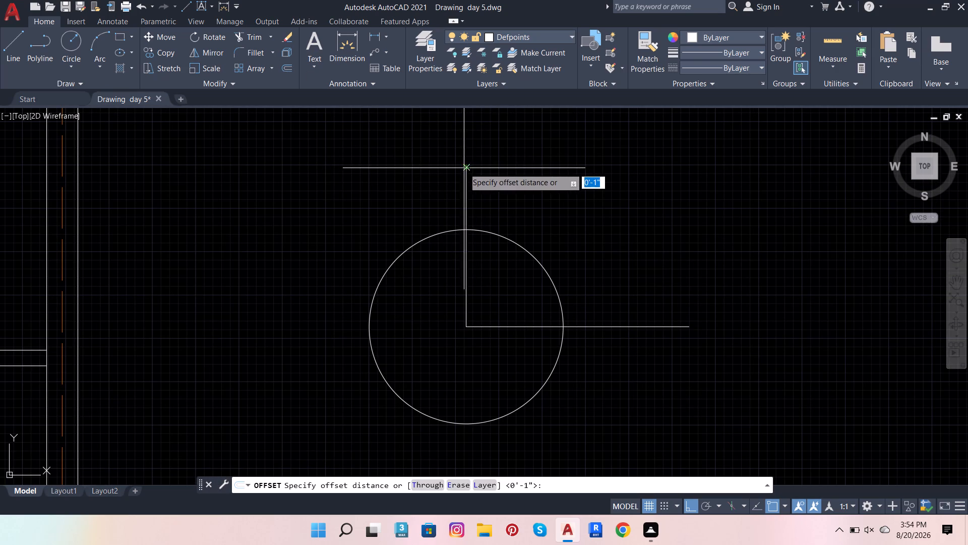
left_click(464, 169)
key("1")
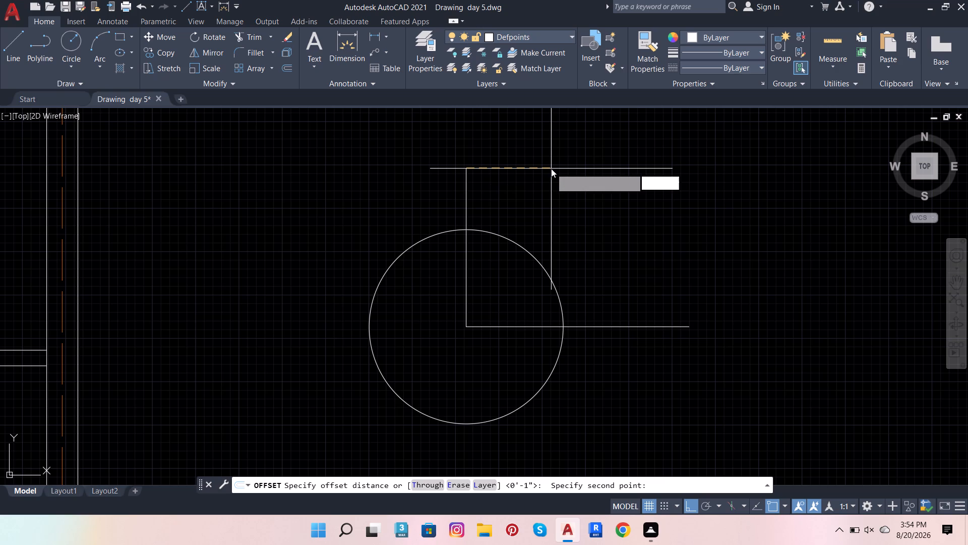
key("Return")
left_click(584, 144)
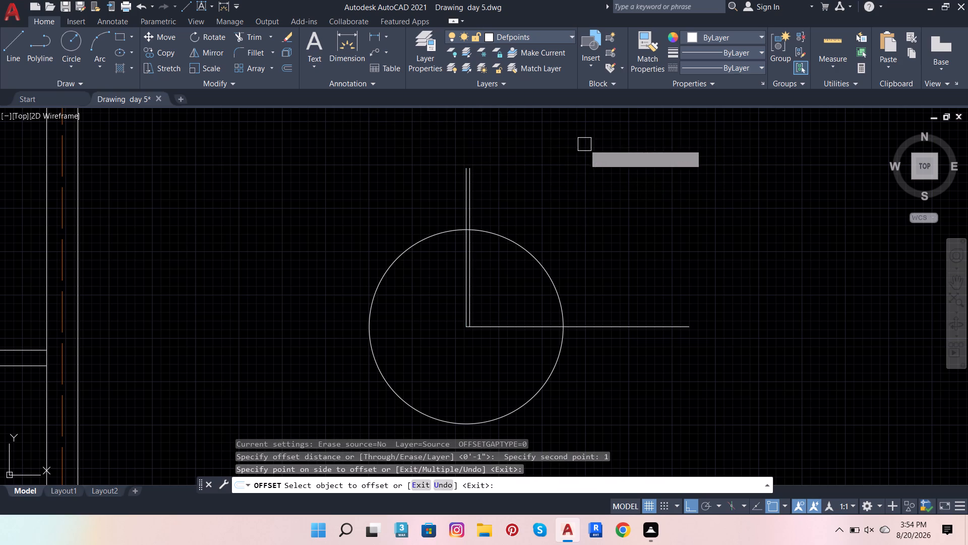
Trim the line ends outside the circle and the rest of the circle, leaving a quarter-circle door swing with its leaf.
left_click(257, 41)
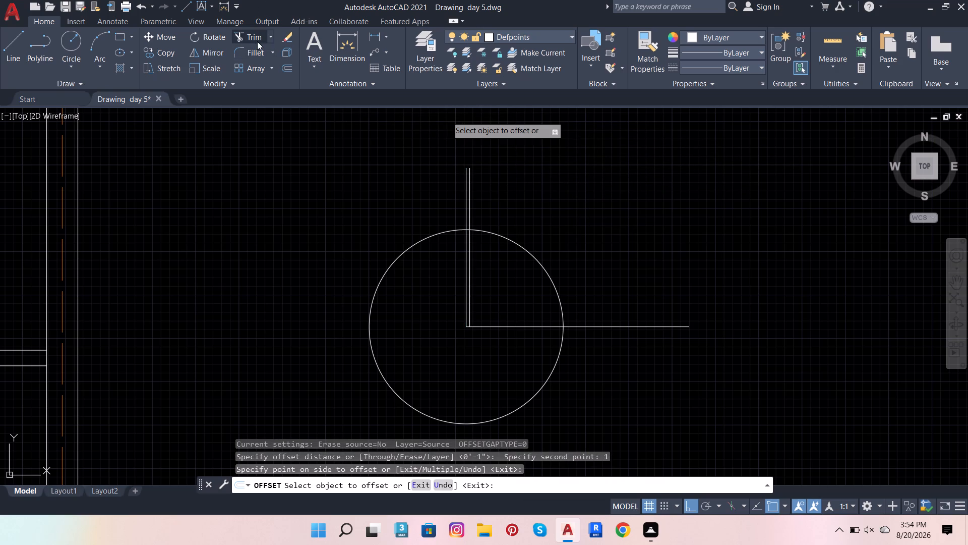
left_click_drag(437, 192, 665, 403)
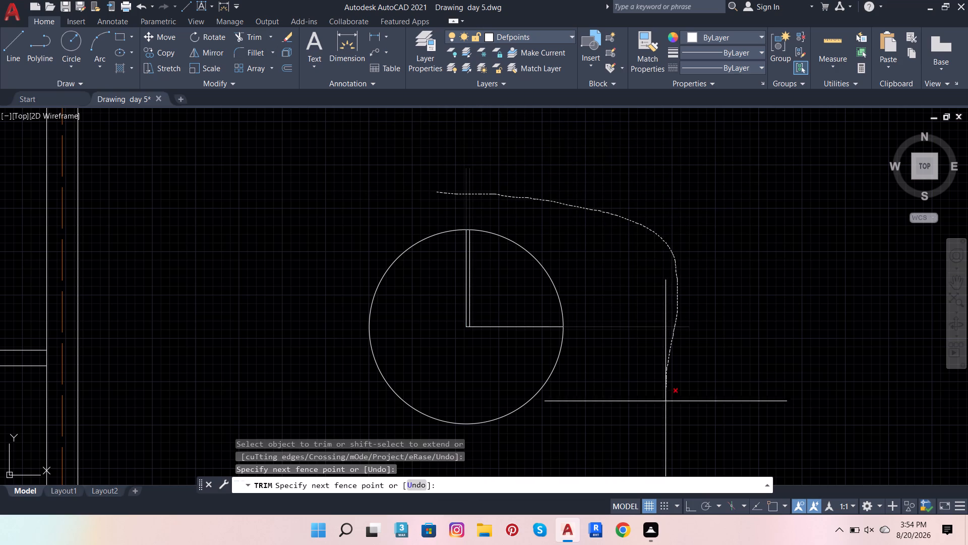
left_click_drag(665, 403, 665, 425)
left_click(520, 415)
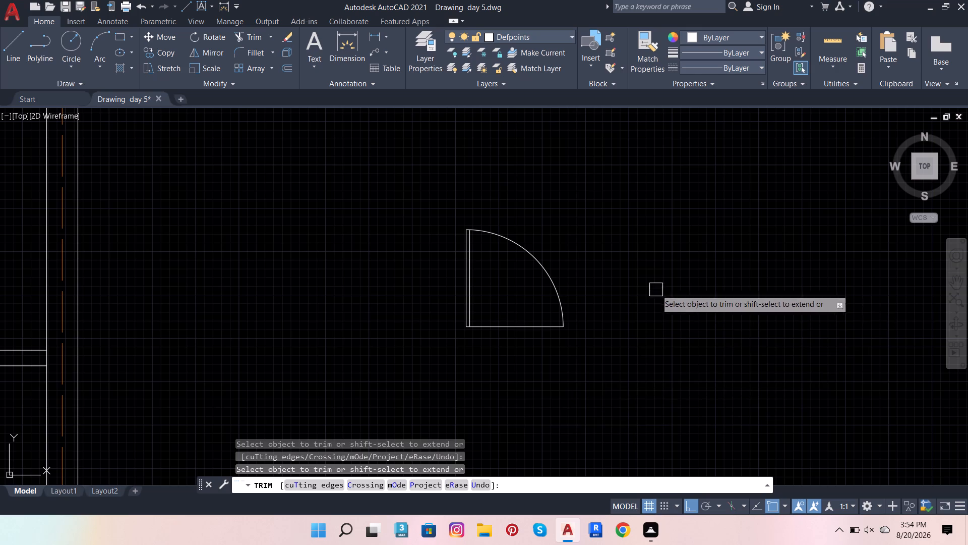
scroll(646, 289, "down", 3)
key("Escape")
key("Escape")
key("Escape")
key("Escape")
key("Escape")
key("Escape")
key("Escape")
key("Escape")
key("Escape")
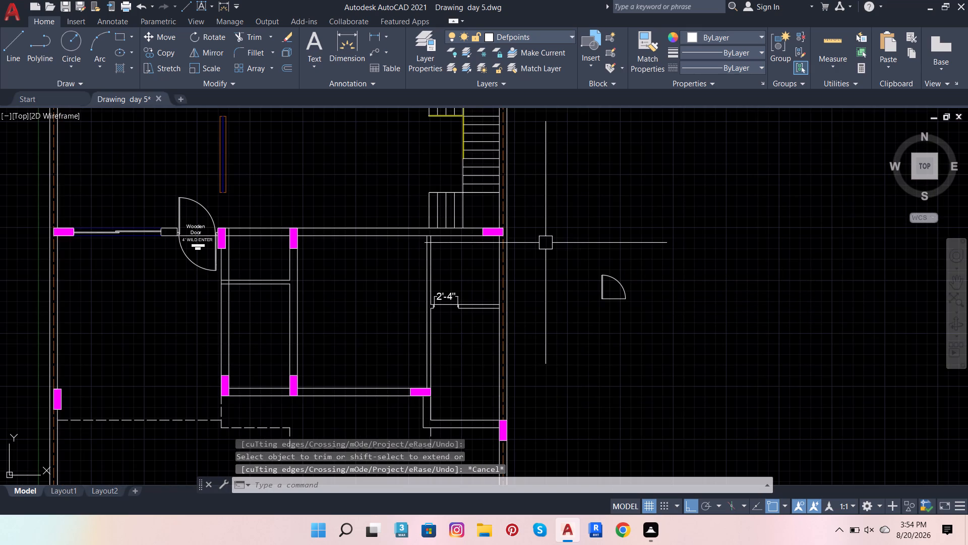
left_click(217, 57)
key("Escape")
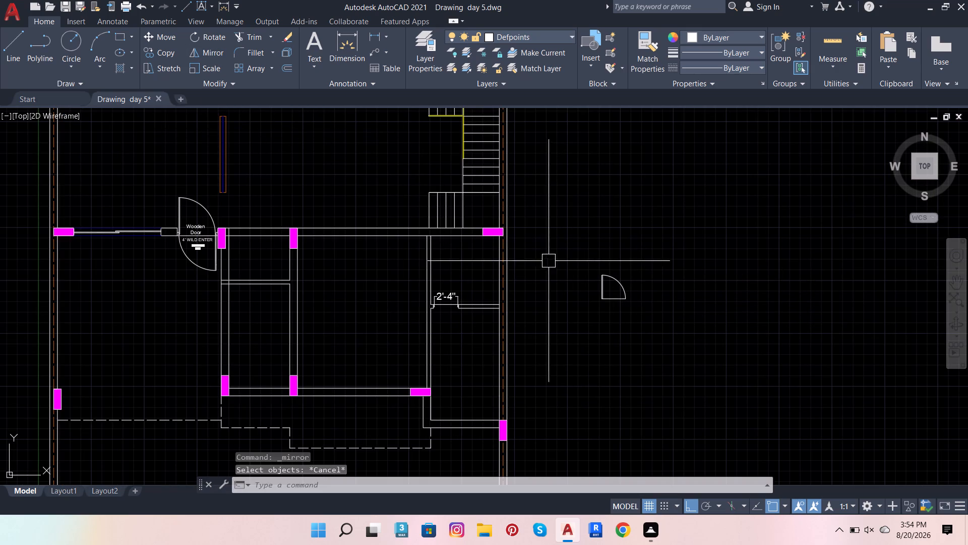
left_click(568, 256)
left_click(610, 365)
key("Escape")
Convert the whole door symbol into a block named gthyerhy.
left_click_drag(585, 247, 591, 255)
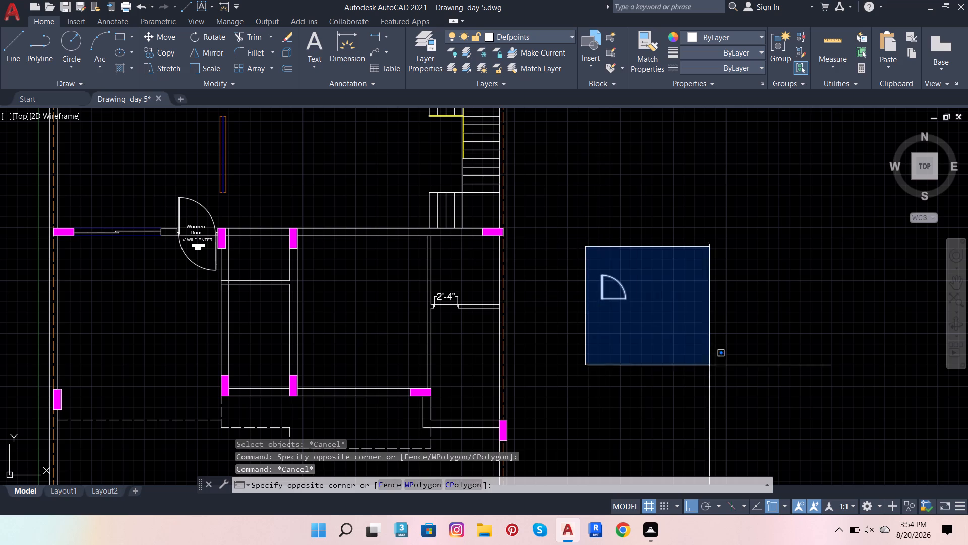
left_click(719, 375)
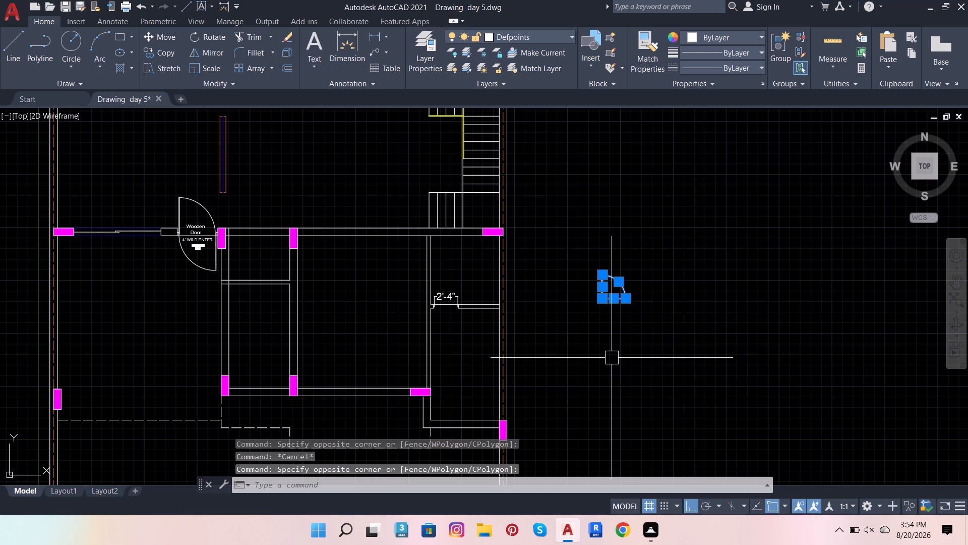
key("b")
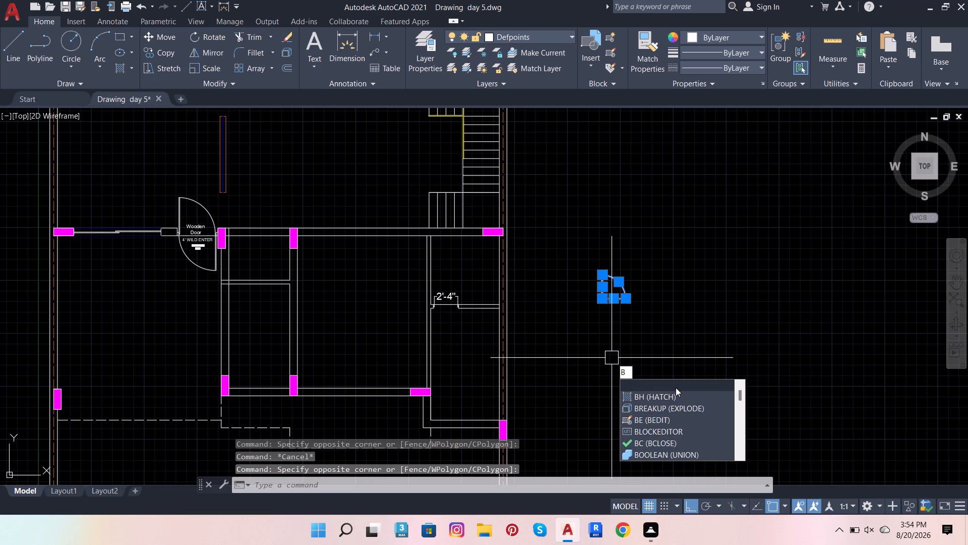
left_click(676, 388)
type("gt")
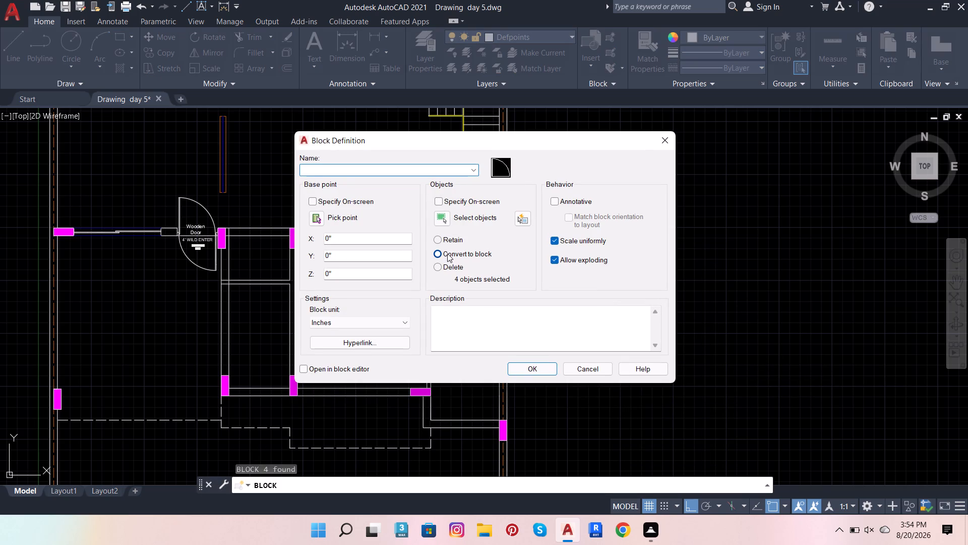
type("hyerhy")
key("Return")
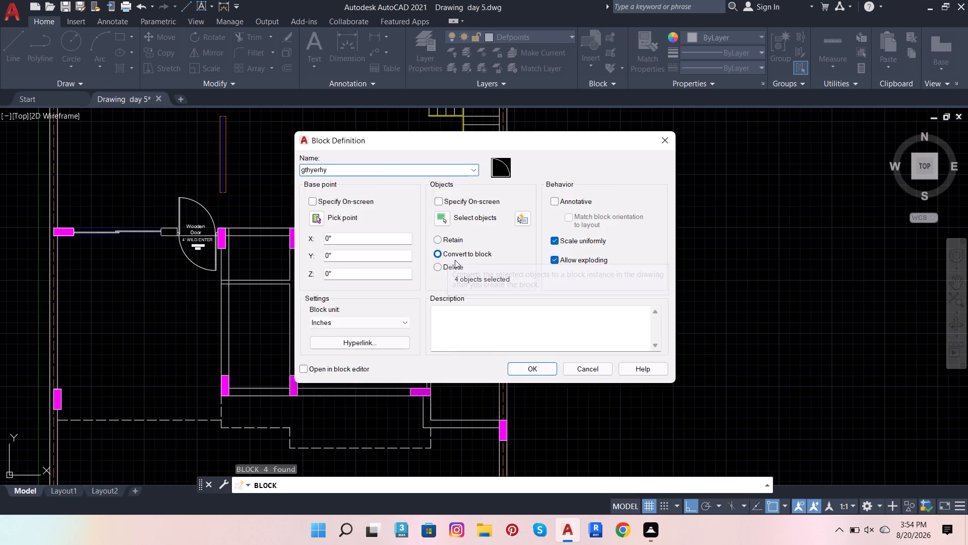
Mirror the door block about a vertical line just east of it, keeping the original.
scroll(689, 304, "up", 1)
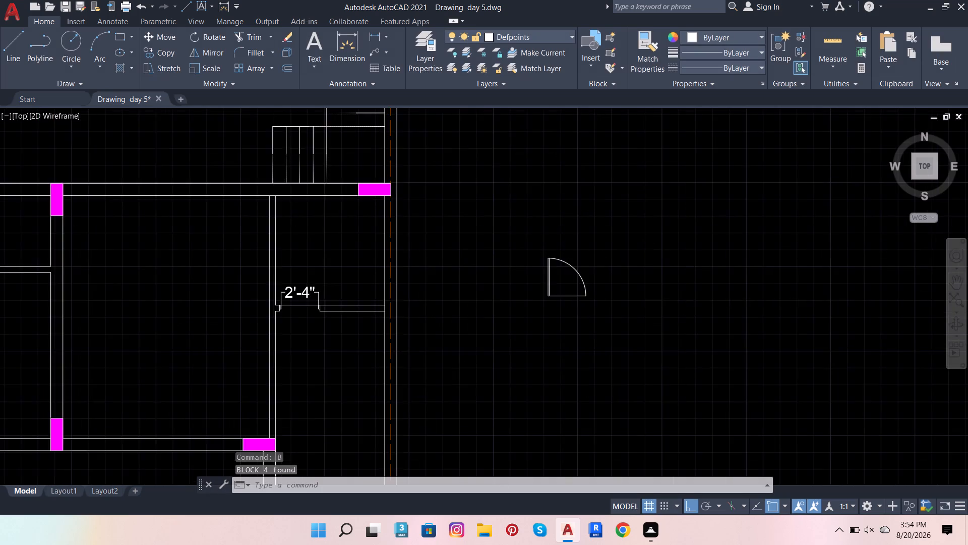
scroll(689, 304, "up", 1)
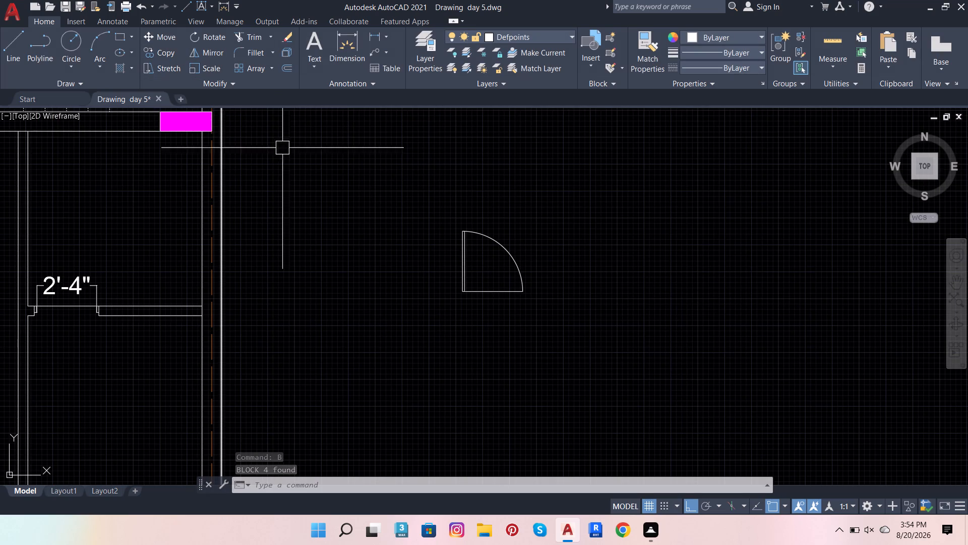
left_click(436, 199)
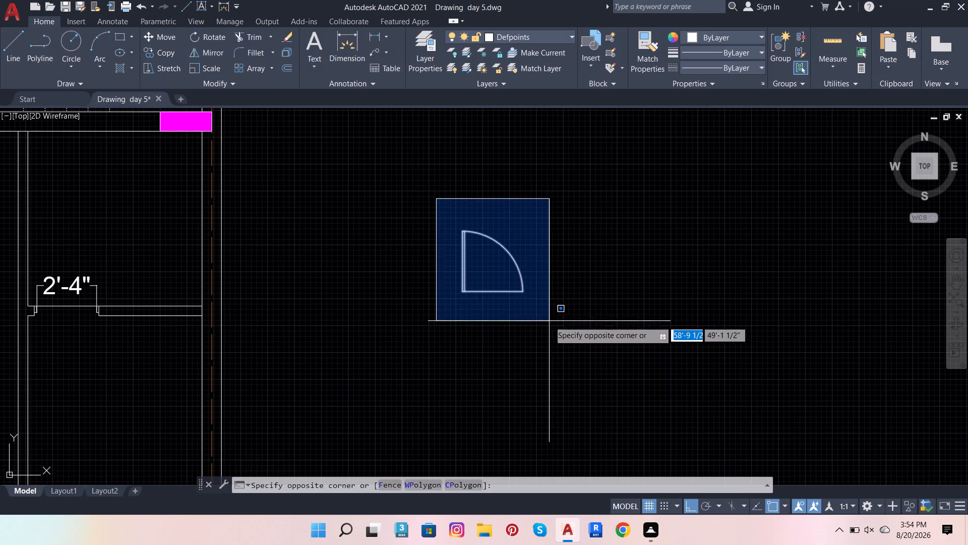
left_click(550, 323)
left_click(218, 55)
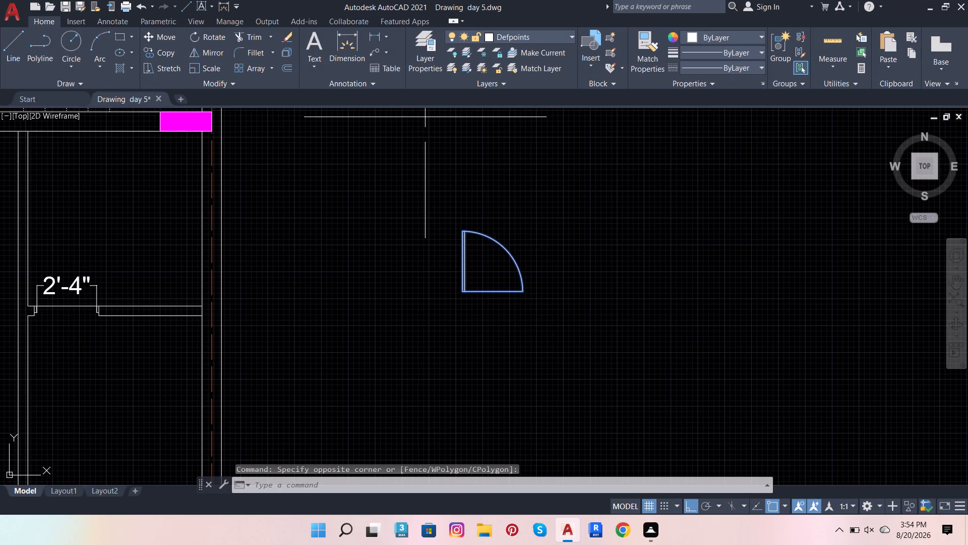
left_click(539, 296)
left_click(544, 360)
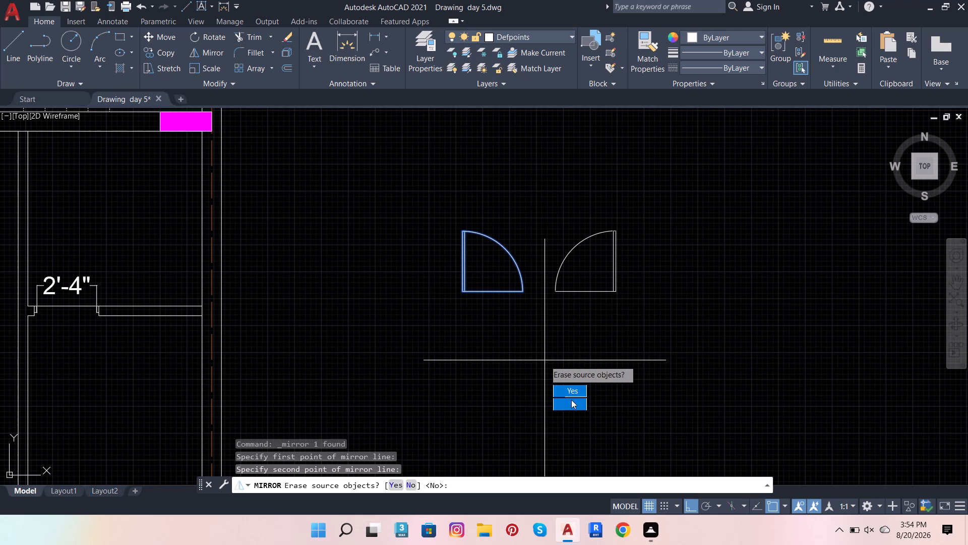
left_click_drag(571, 401, 544, 360)
Mirror both door blocks about a horizontal line just south of them, keeping the originals.
left_click_drag(394, 189, 405, 196)
left_click(667, 368)
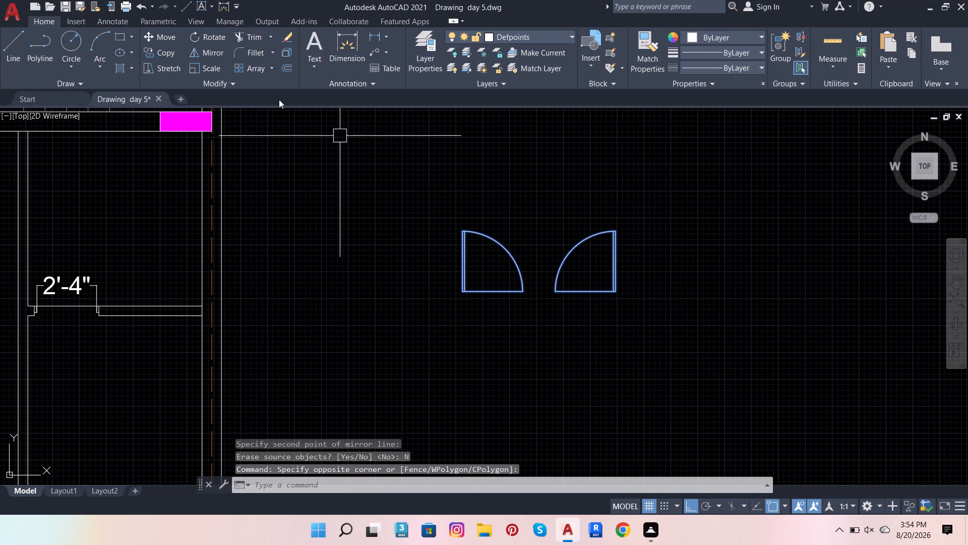
left_click(214, 56)
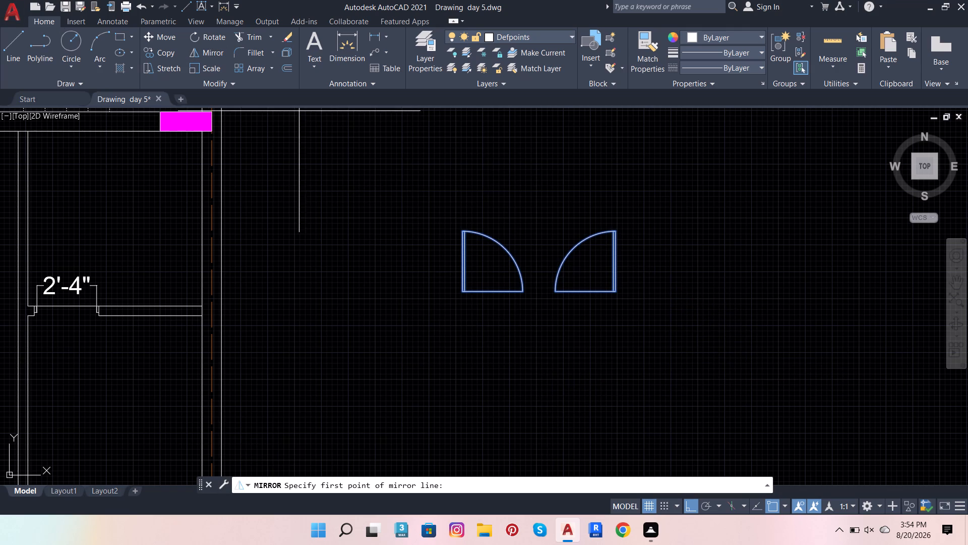
left_click(454, 307)
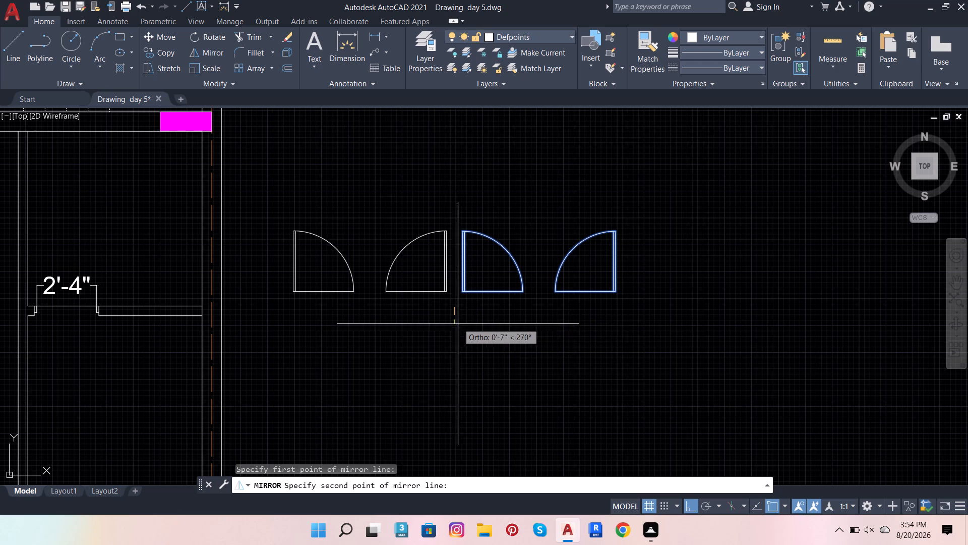
left_click(670, 285)
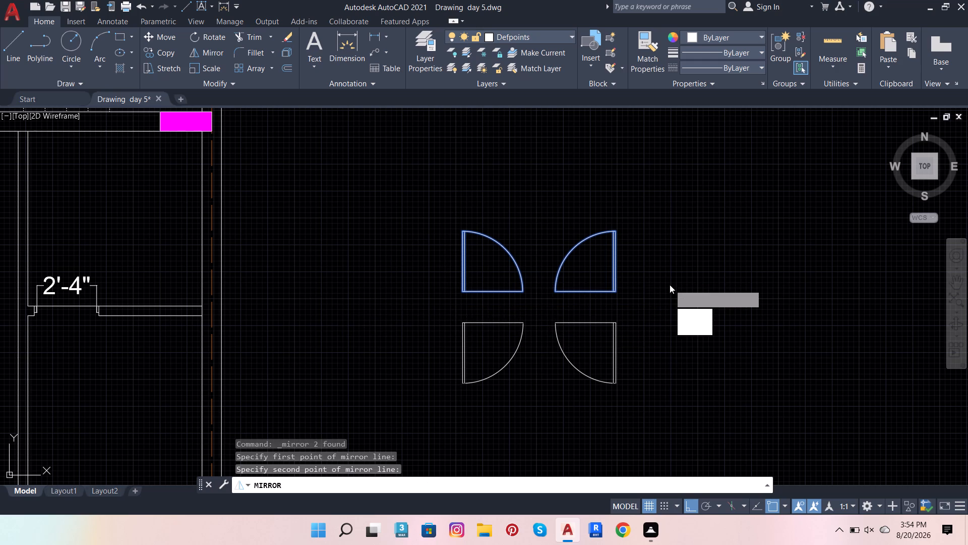
left_click_drag(684, 331, 670, 285)
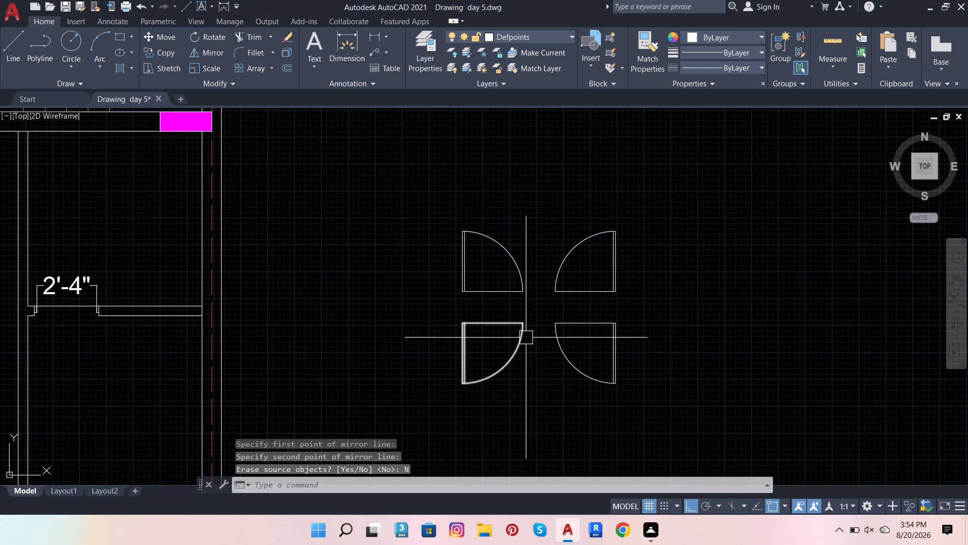
With the southwest door copy selected, examine how the existing doors in the floor plan's upper rooms sit in their openings.
left_click(524, 334)
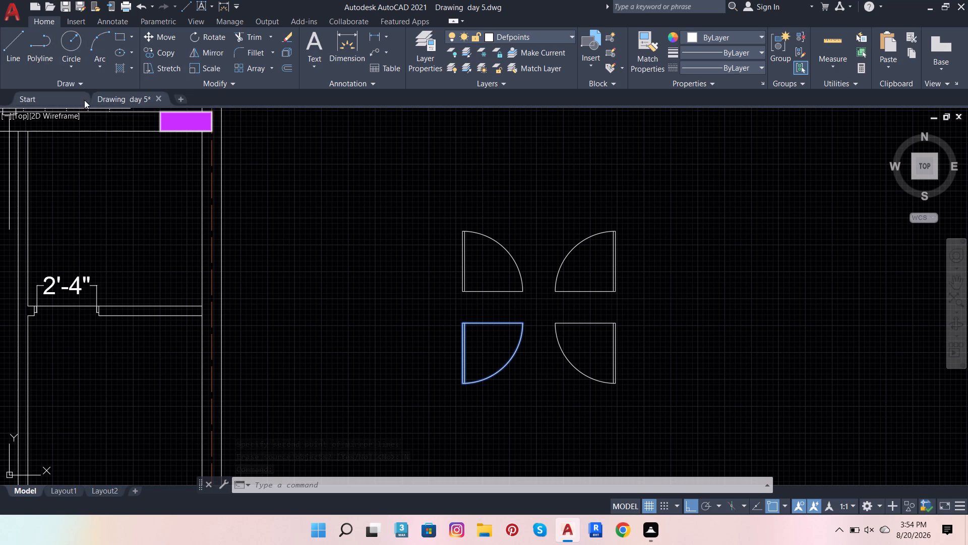
scroll(64, 141, "down", 3)
scroll(255, 233, "down", 2)
scroll(146, 187, "up", 2)
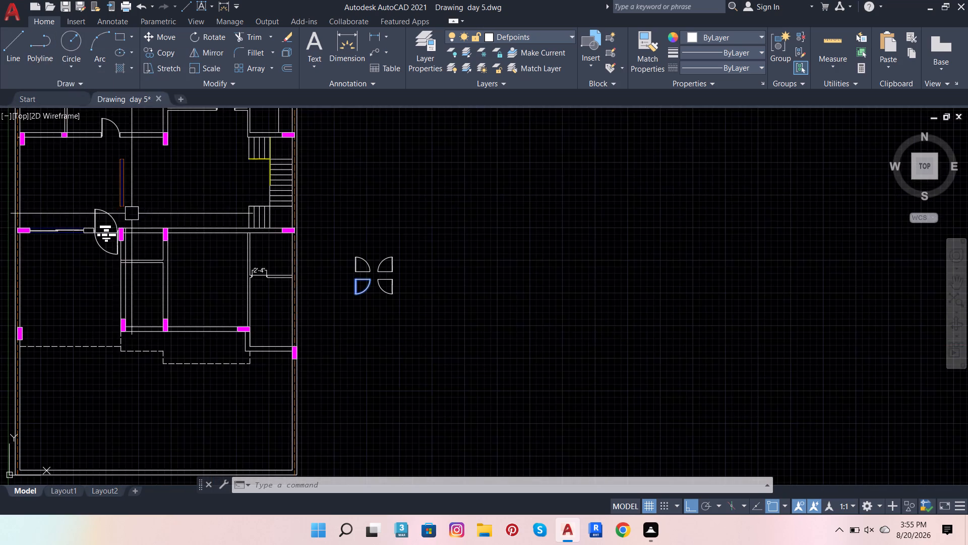
scroll(100, 244, "up", 3)
scroll(85, 186, "up", 3)
scroll(84, 186, "down", 6)
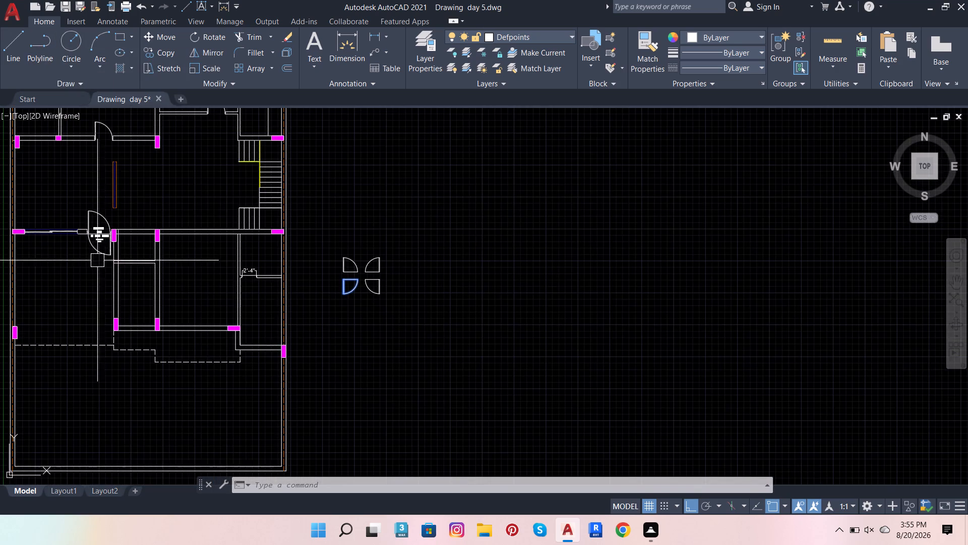
scroll(154, 270, "down", 2)
scroll(166, 217, "up", 3)
scroll(219, 150, "up", 3)
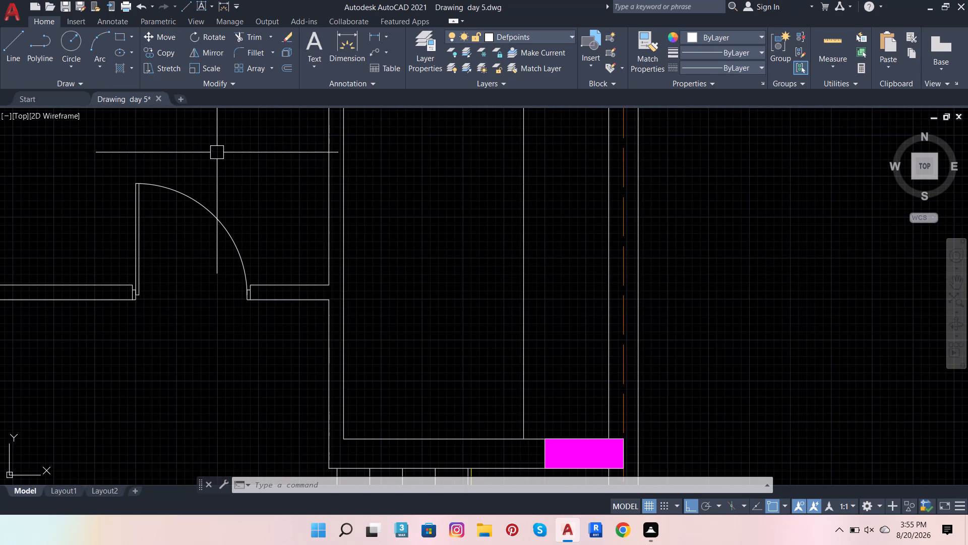
scroll(208, 300, "up", 2)
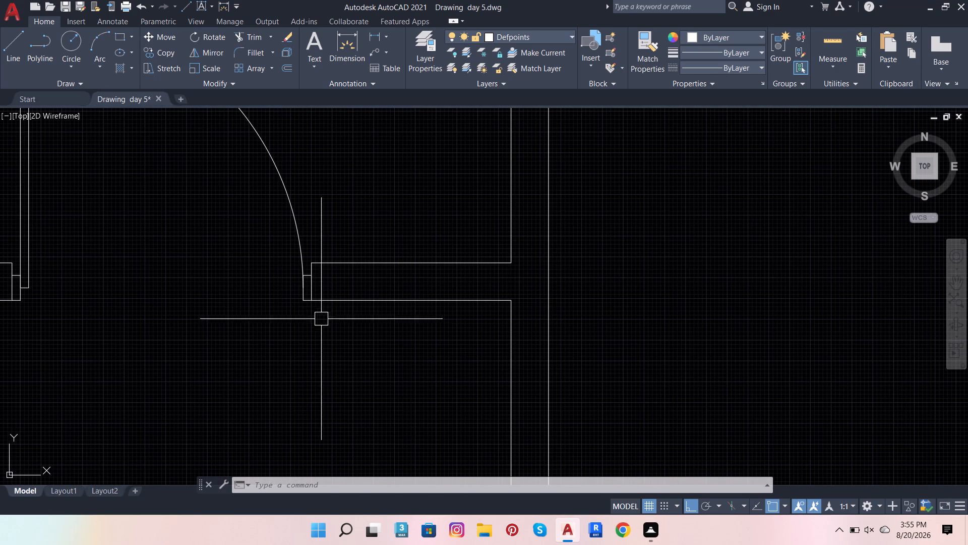
scroll(311, 326, "down", 5)
scroll(330, 254, "up", 2)
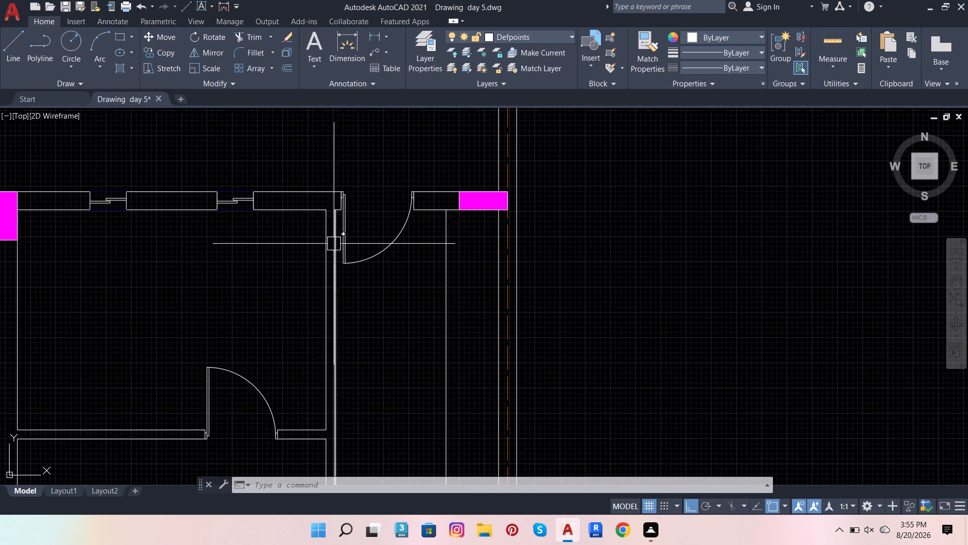
scroll(347, 188, "up", 2)
scroll(343, 200, "down", 1)
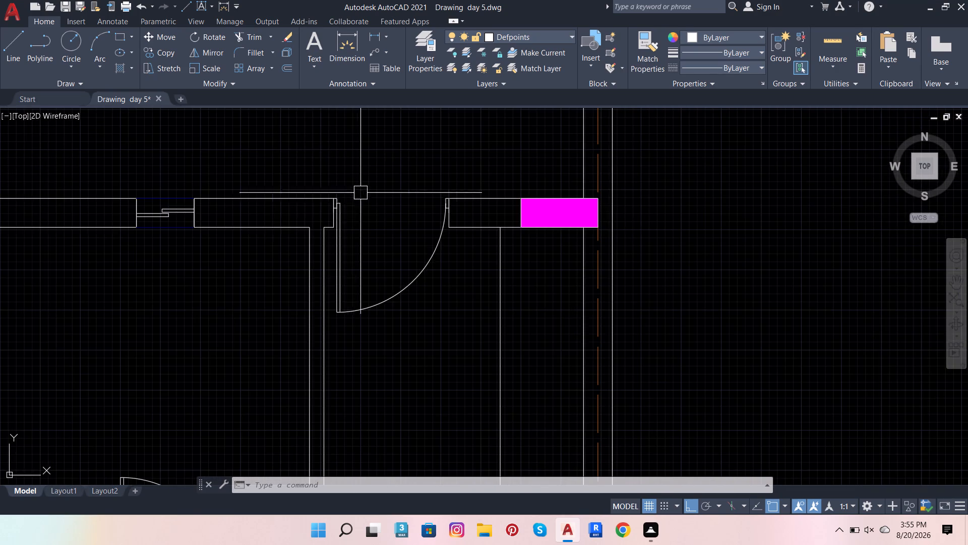
scroll(360, 193, "down", 6)
scroll(389, 310, "up", 2)
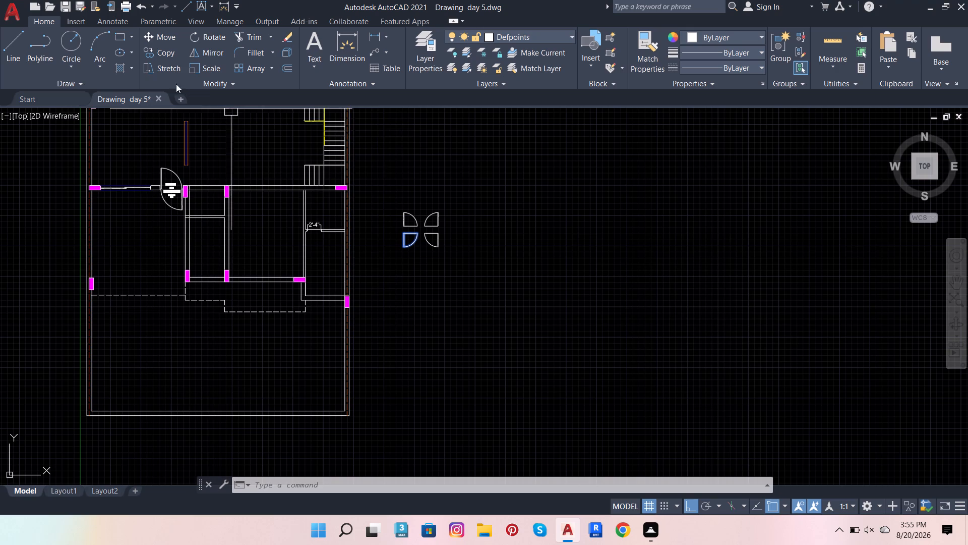
Move the southwest door copy by its northwest corner to the midpoint of the west jamb in the narrow east room's opening.
left_click(155, 37)
scroll(440, 216, "up", 3)
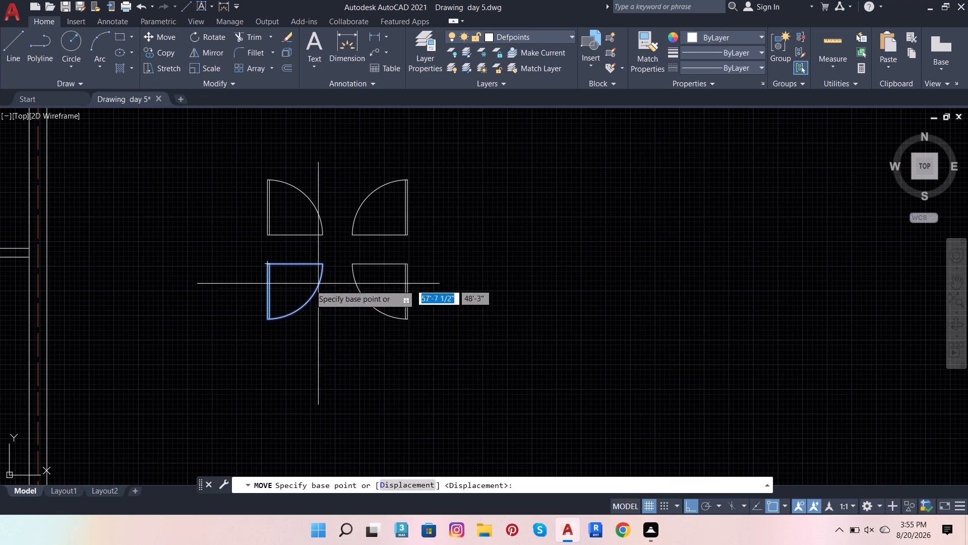
scroll(221, 284, "up", 3)
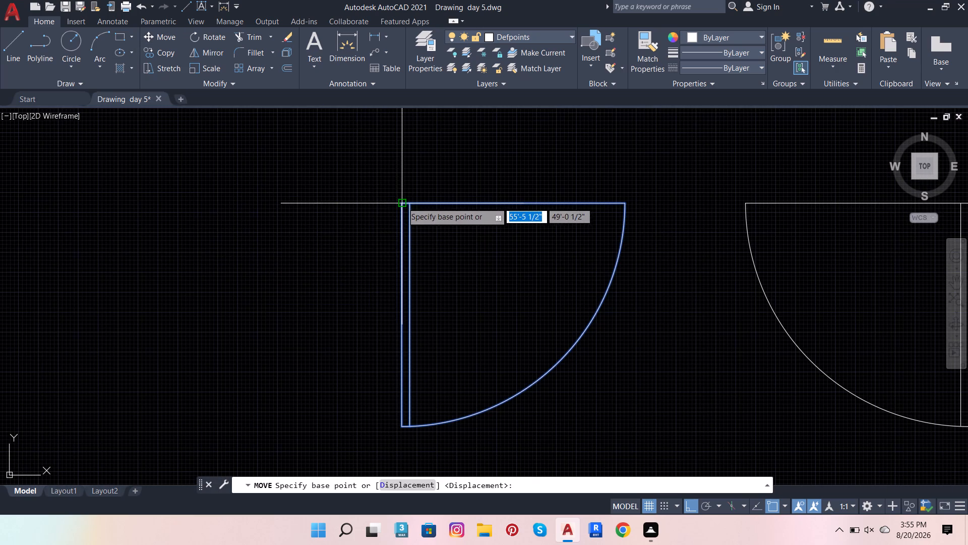
left_click(402, 202)
scroll(587, 193, "down", 3)
scroll(607, 257, "down", 2)
scroll(468, 223, "up", 3)
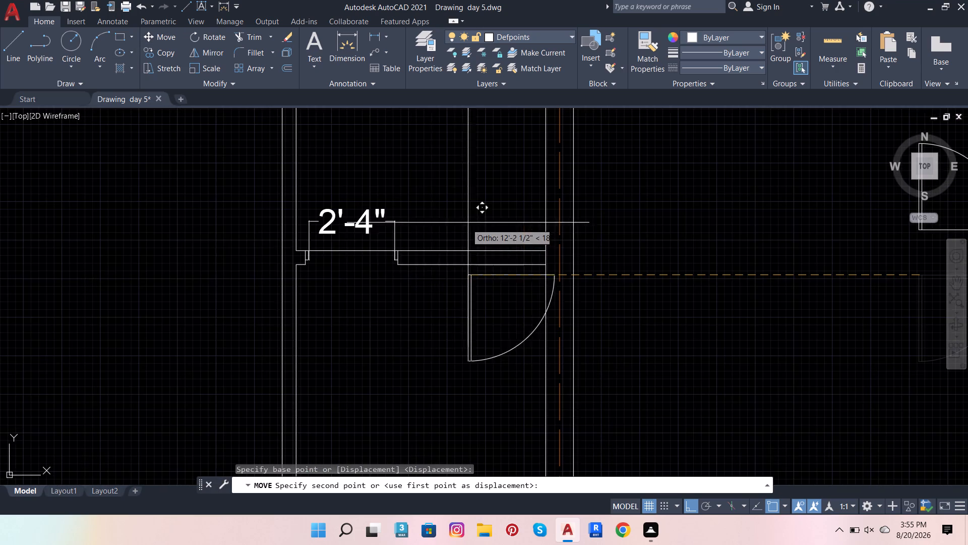
scroll(340, 257, "up", 2)
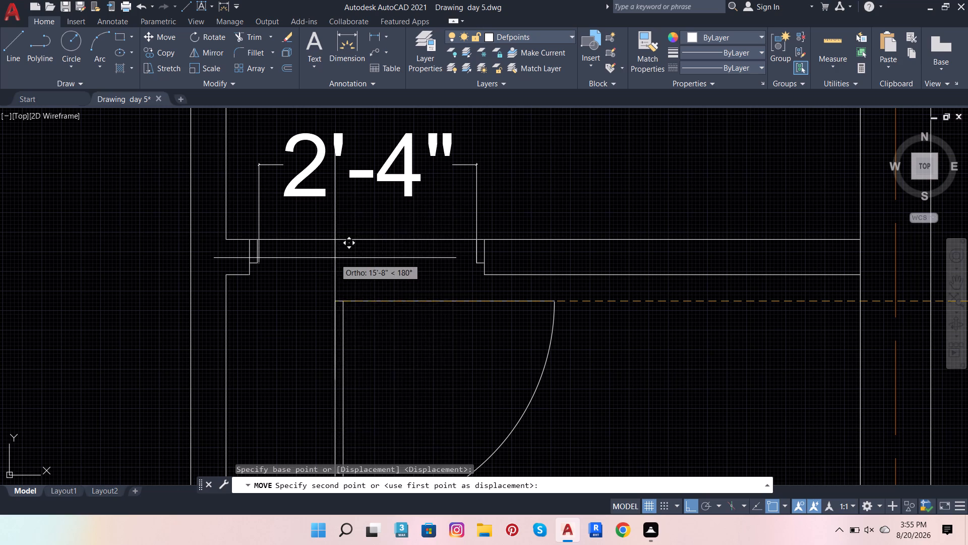
right_click(335, 258, "shift")
left_click(403, 297)
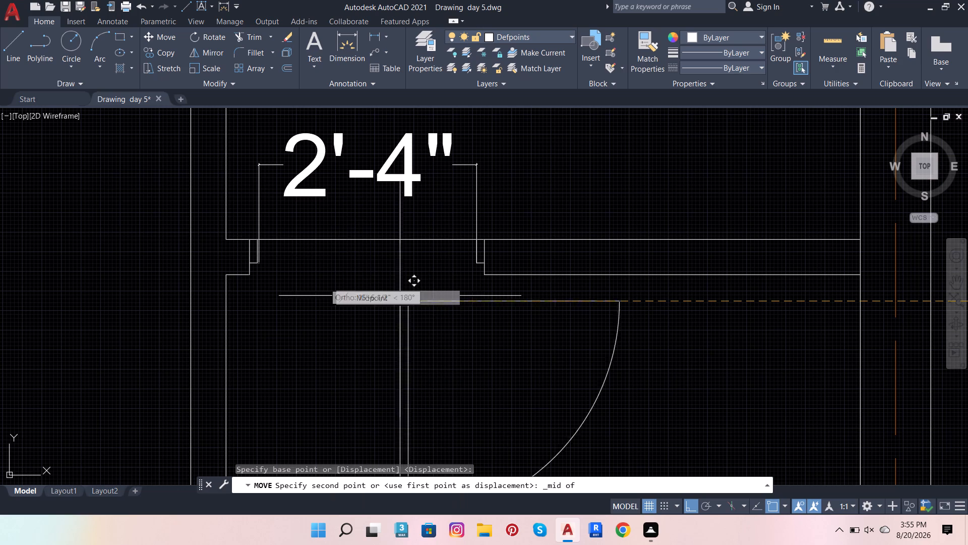
scroll(252, 257, "up", 3)
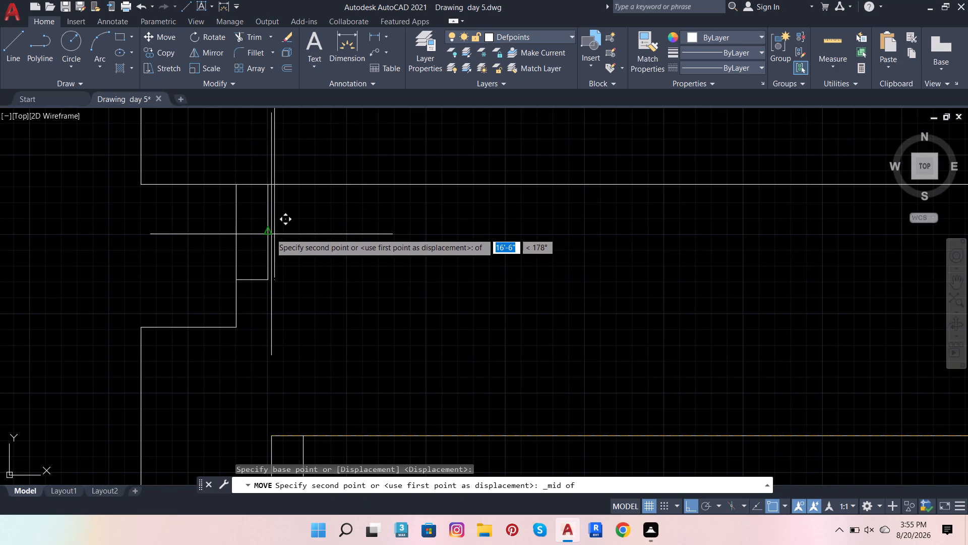
left_click(270, 233)
scroll(373, 371, "down", 2)
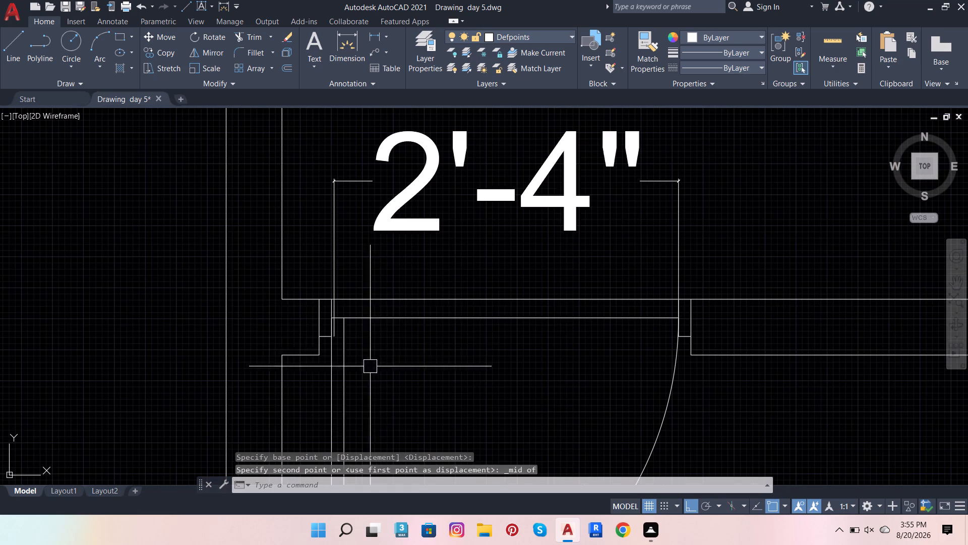
key("Escape")
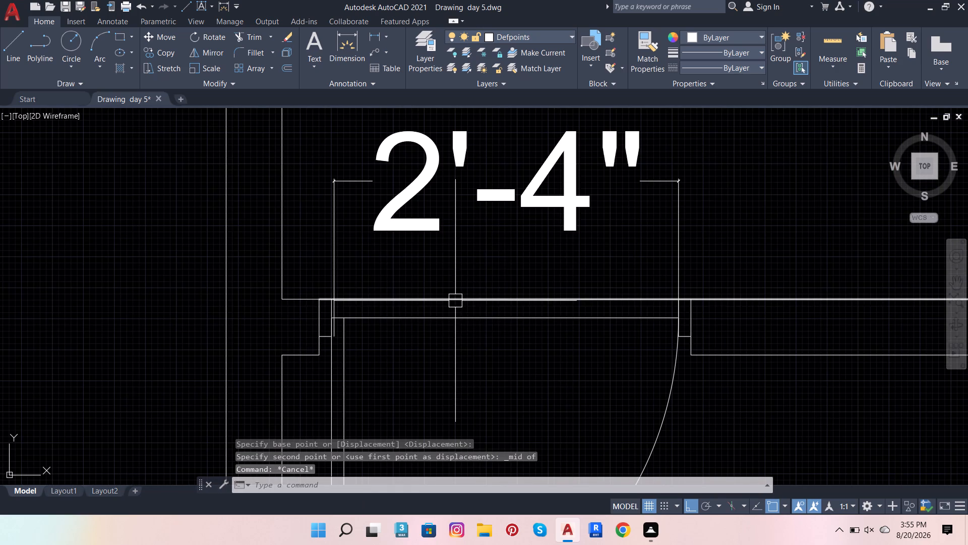
Delete the 2'-4" dimension above the narrow east room's door opening.
left_click(455, 301)
key("Escape")
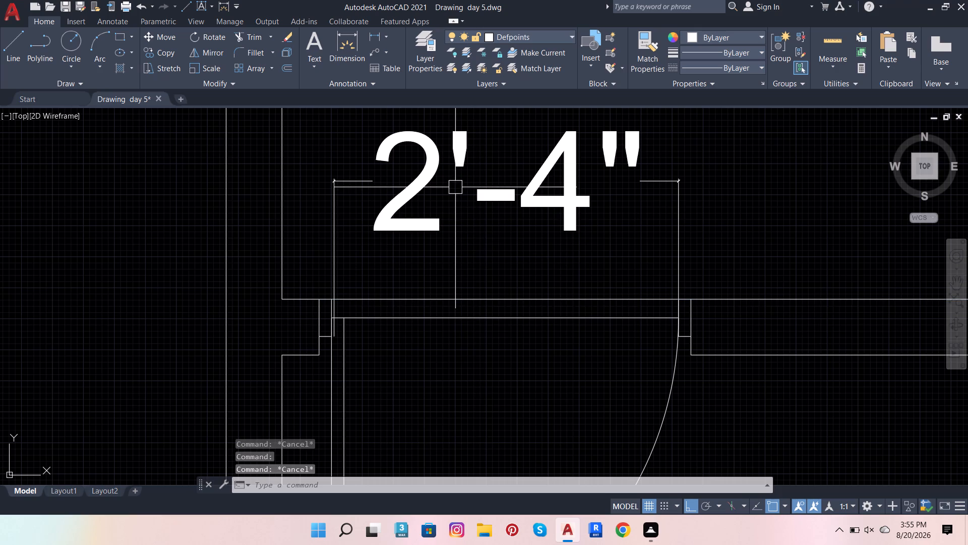
left_click(455, 187)
left_click(401, 213)
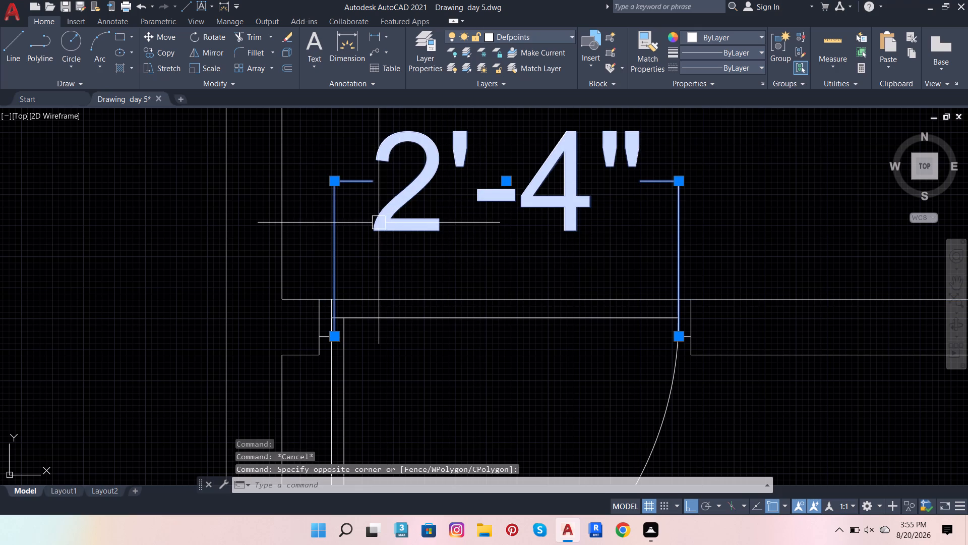
key("Delete")
Examine how the placed door's leaf and swing meet the jambs on both sides of the opening.
scroll(369, 327, "up", 2)
scroll(140, 347, "down", 2)
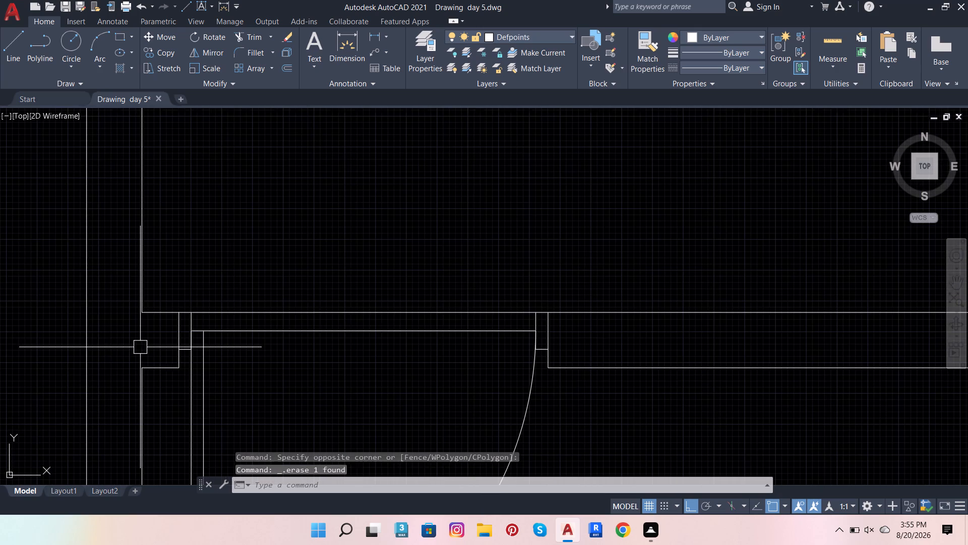
scroll(585, 343, "up", 3)
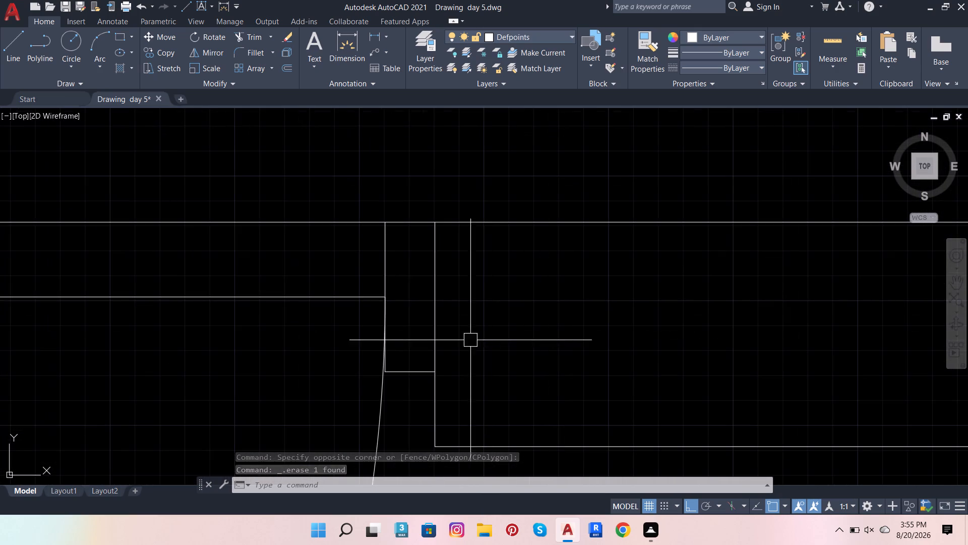
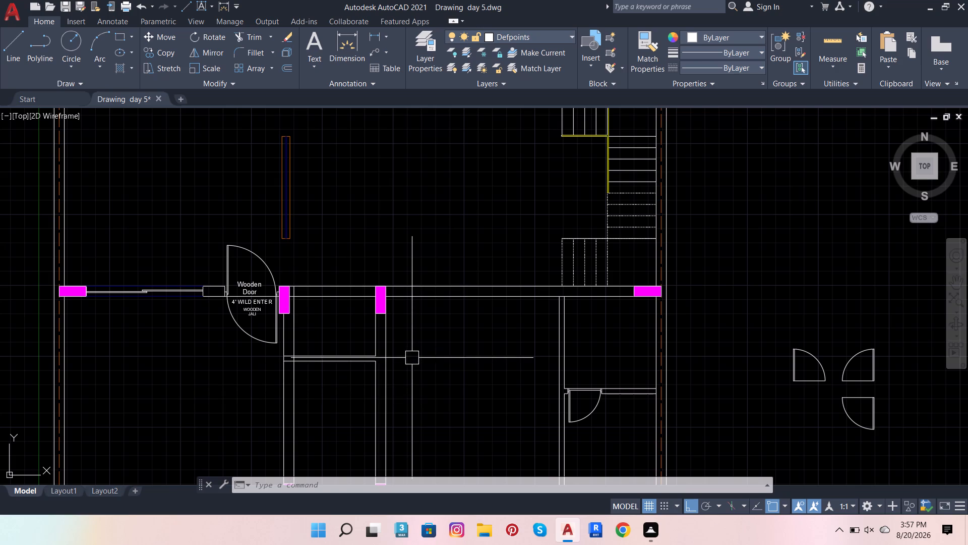
Trim the ends of the horizontal partition's two lines that run through the west wall between the two small middle rooms.
scroll(292, 379, "up", 2)
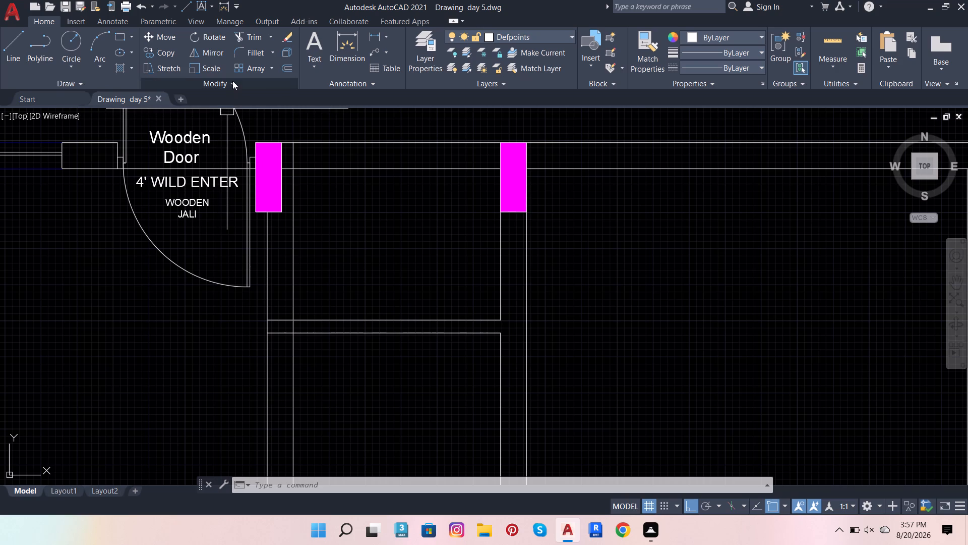
left_click(245, 33)
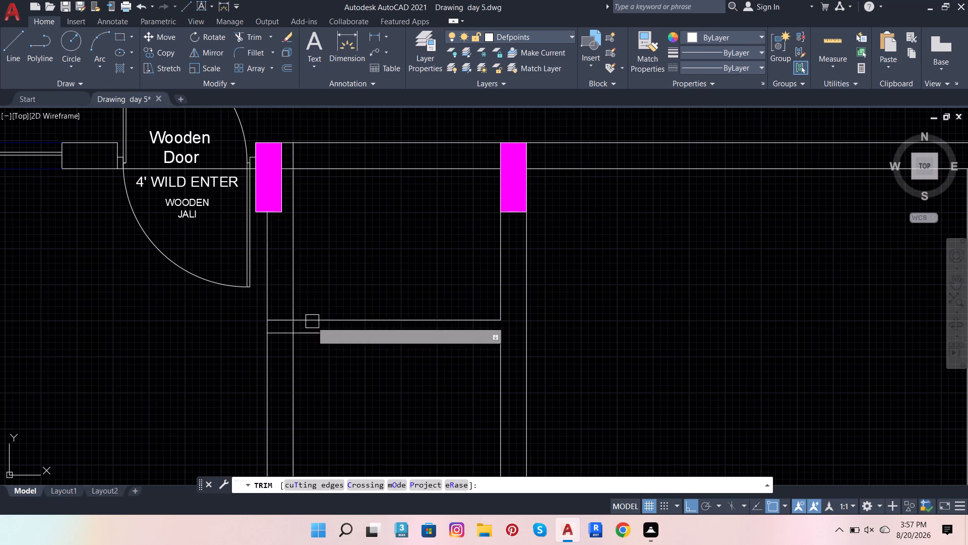
scroll(315, 322, "up", 2)
left_click_drag(228, 293, 252, 332)
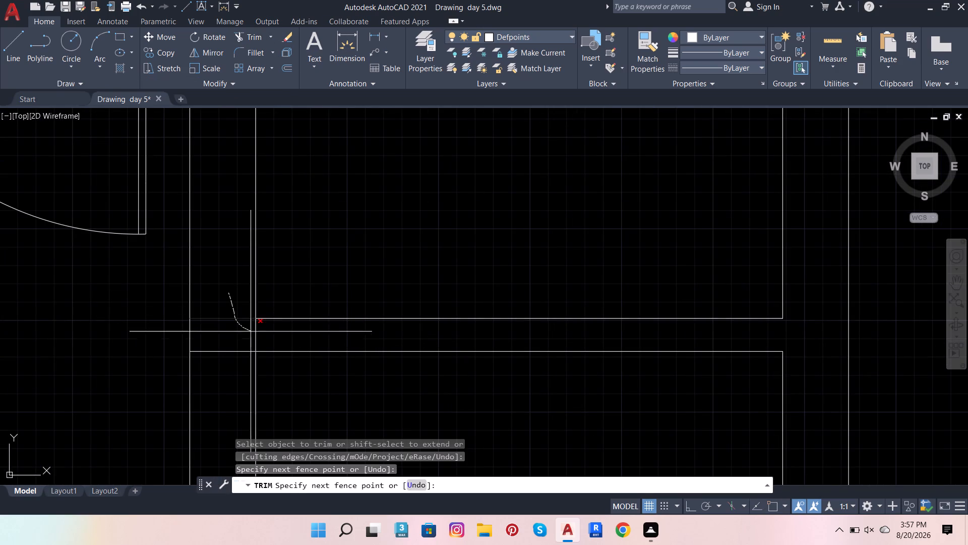
left_click_drag(252, 332, 239, 375)
scroll(328, 264, "down", 3)
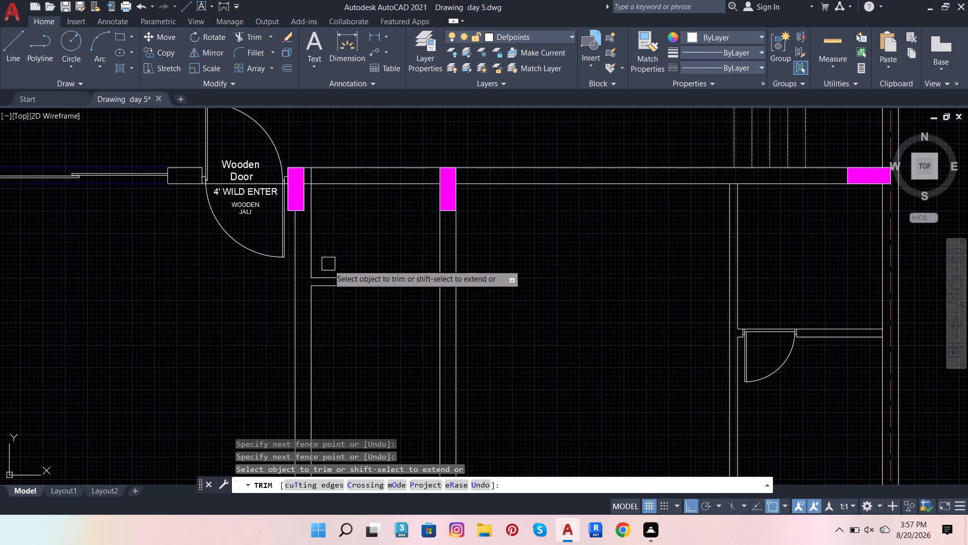
key("Escape")
key("Escape")
key("Escape")
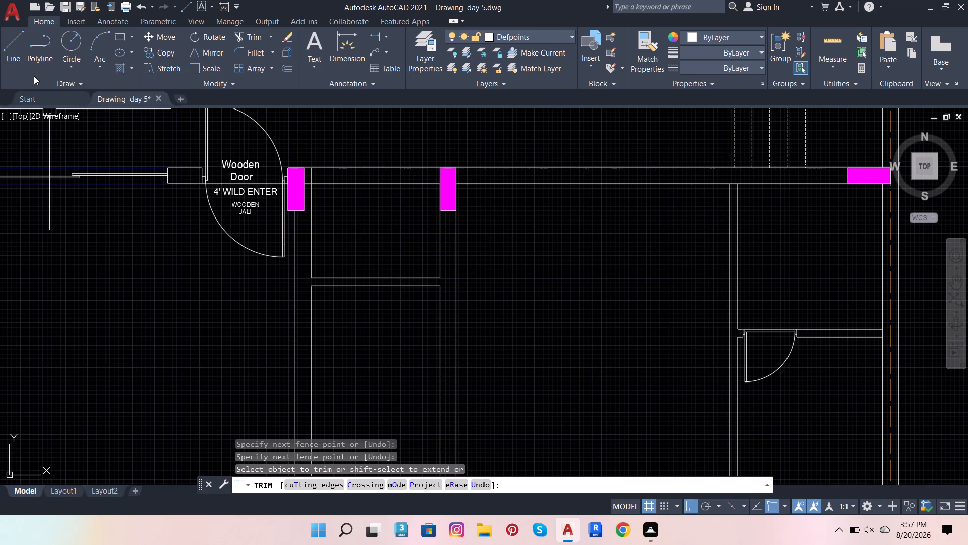
Examine the top edge of the door placed in the narrow east room's opening, between its two jambs.
scroll(470, 226, "down", 2)
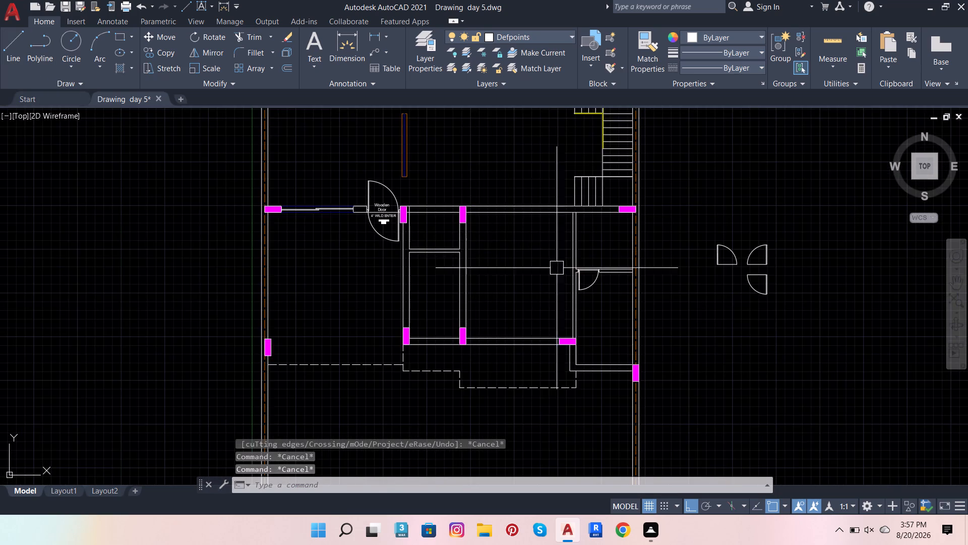
scroll(580, 282, "up", 4)
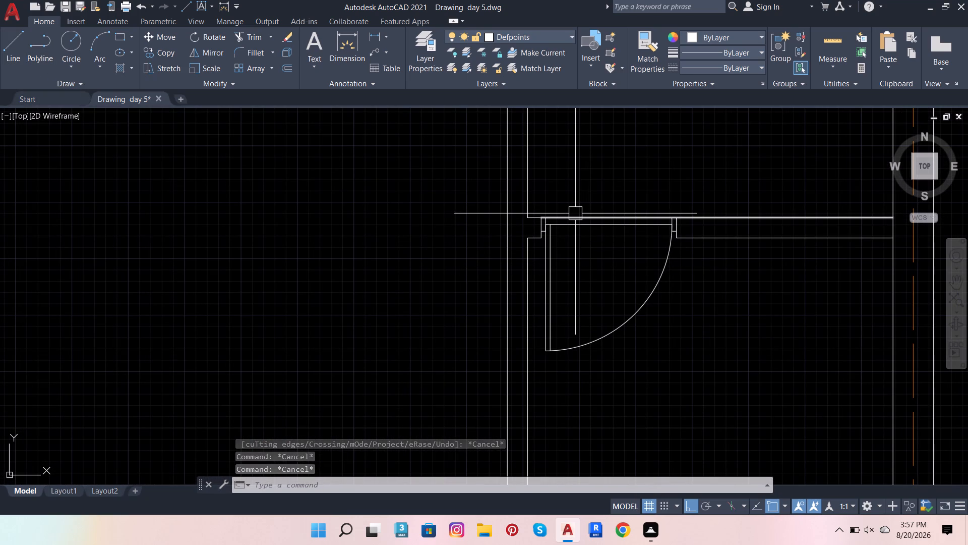
scroll(691, 211, "up", 2)
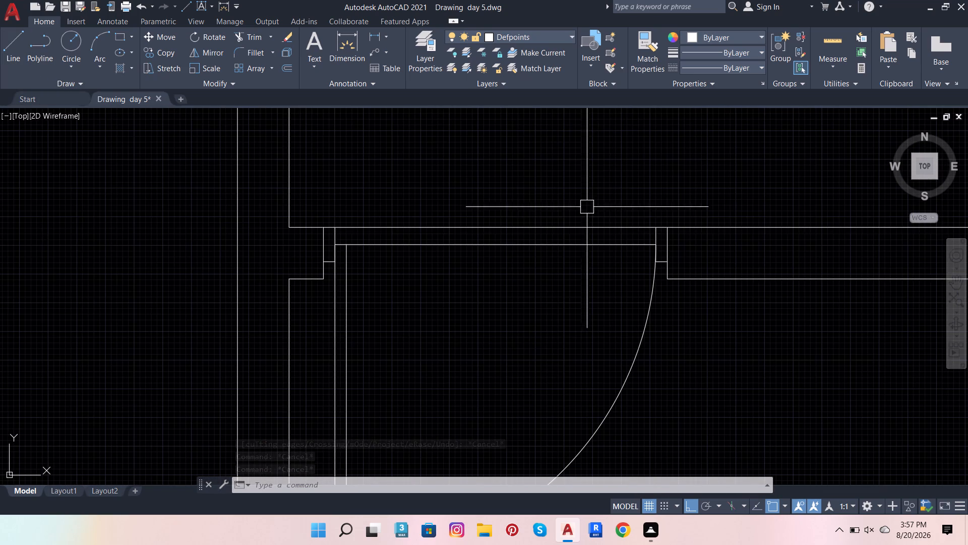
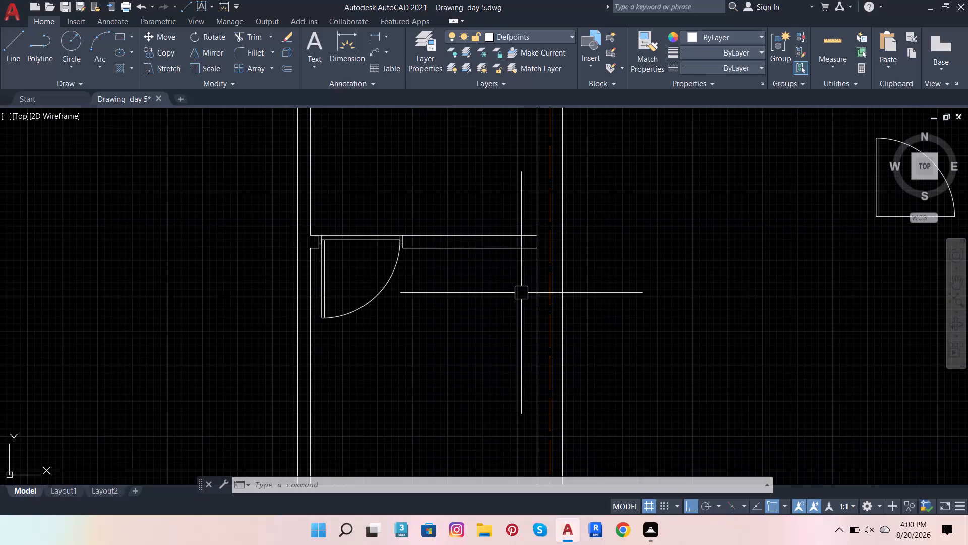
Offset the lower small middle room's west wall line 3" into the room, just below the horizontal partition.
scroll(524, 285, "down", 1)
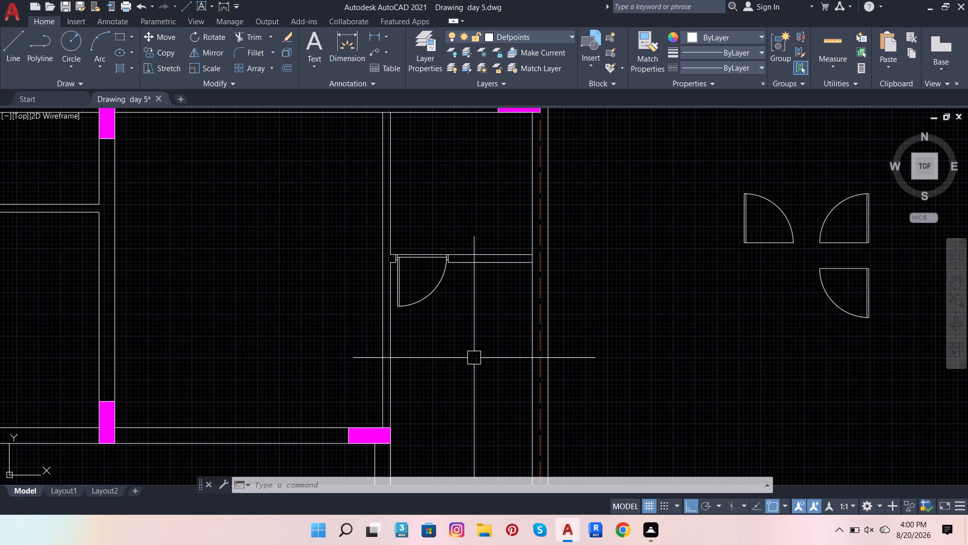
scroll(531, 339, "down", 1)
scroll(194, 257, "up", 2)
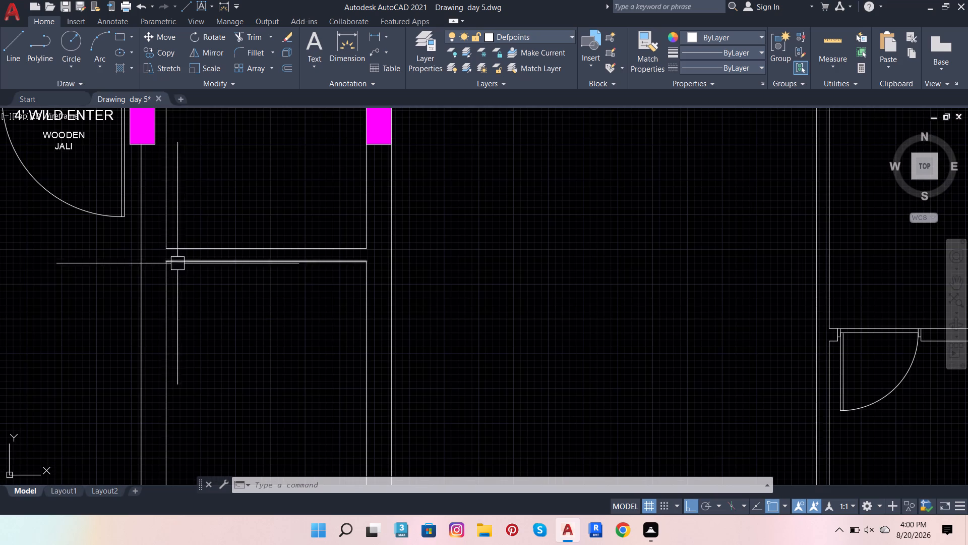
left_click(165, 274)
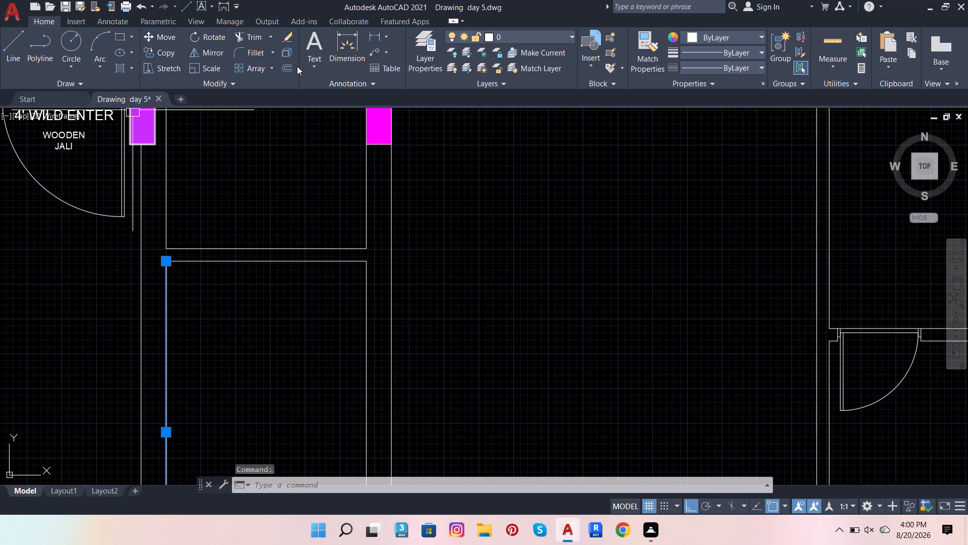
left_click(286, 69)
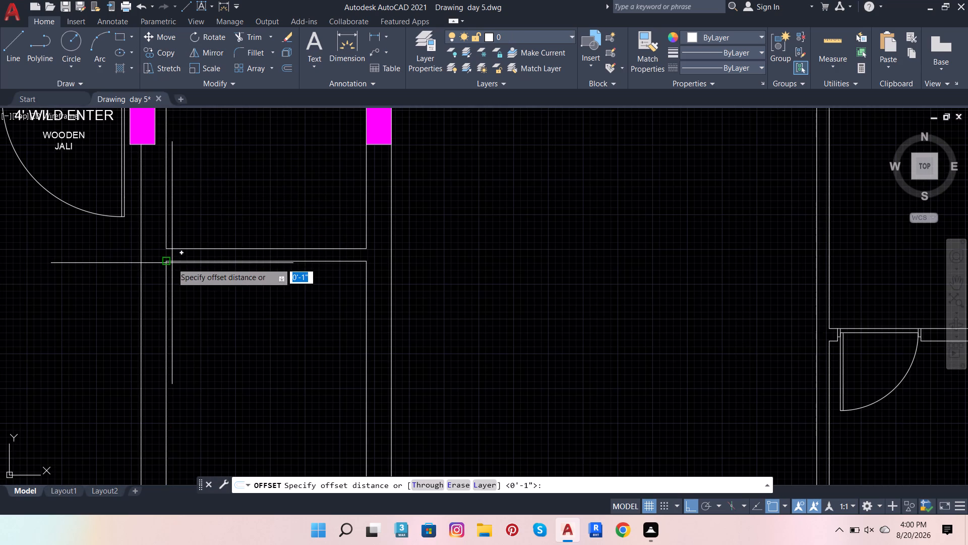
left_click(163, 265)
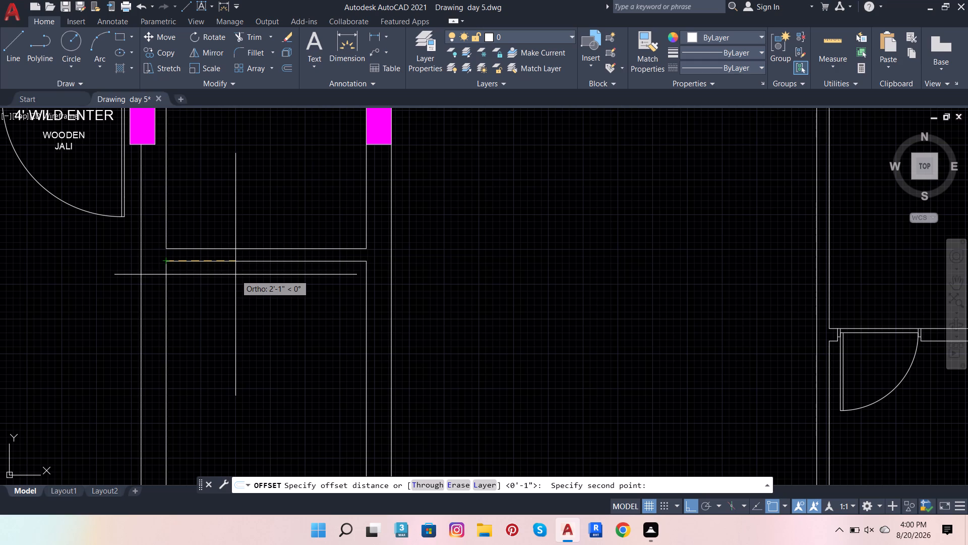
key("3")
key("Return")
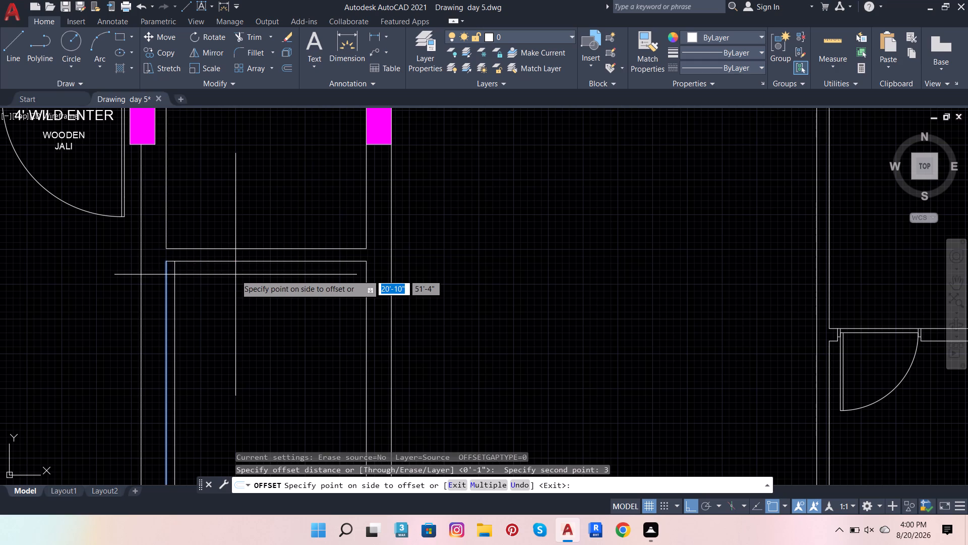
left_click(235, 275)
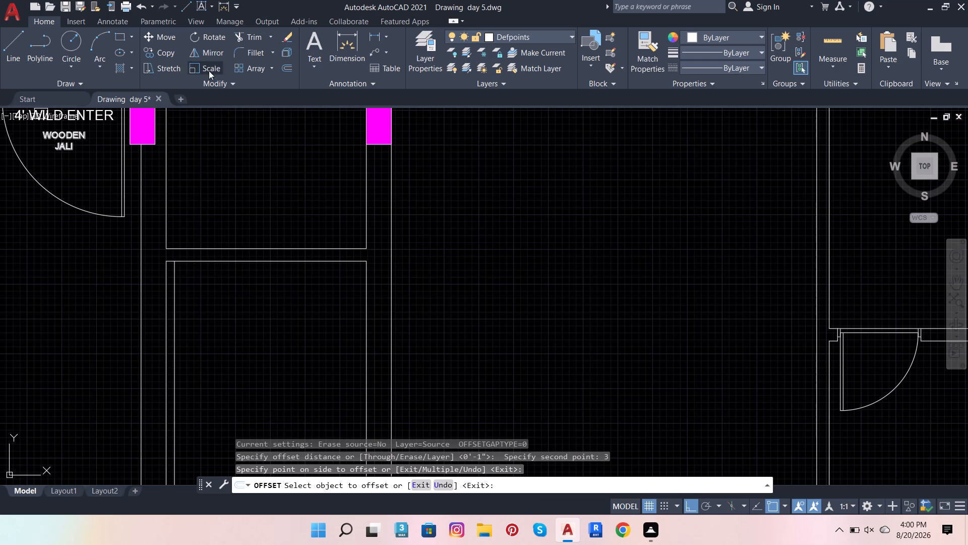
Offset the new jamb line 2'6" east to mark the other side of the small middle room's door opening.
left_click(292, 73)
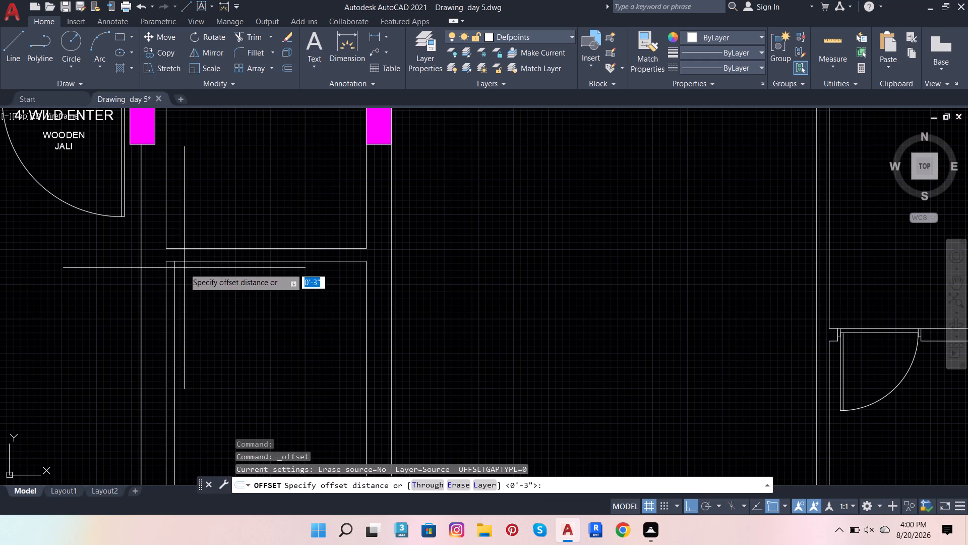
left_click(178, 263)
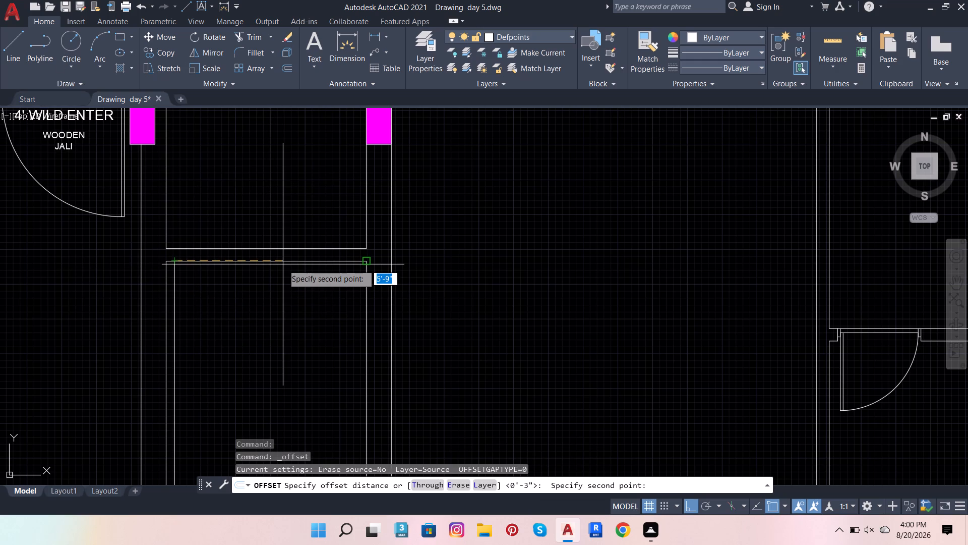
key("2")
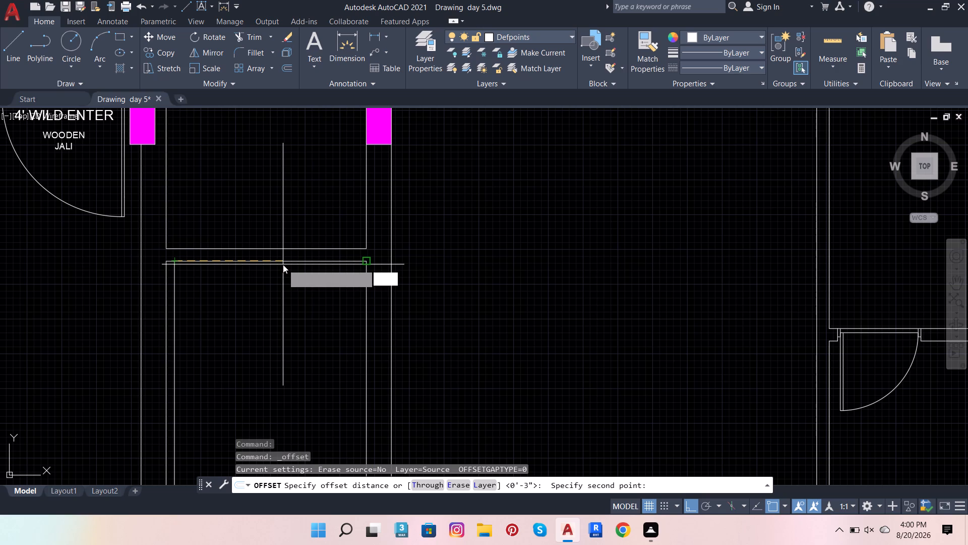
key("apostrophe")
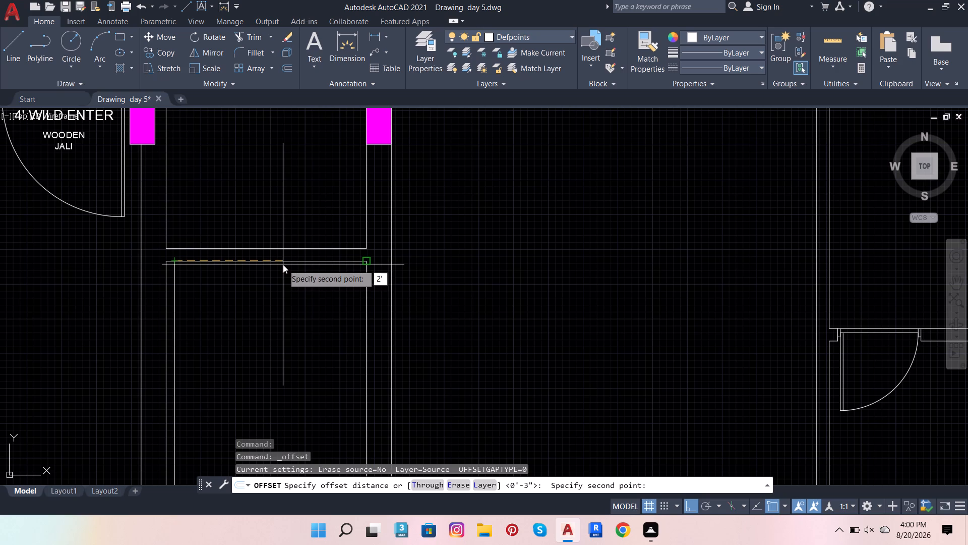
key("6")
key("Return")
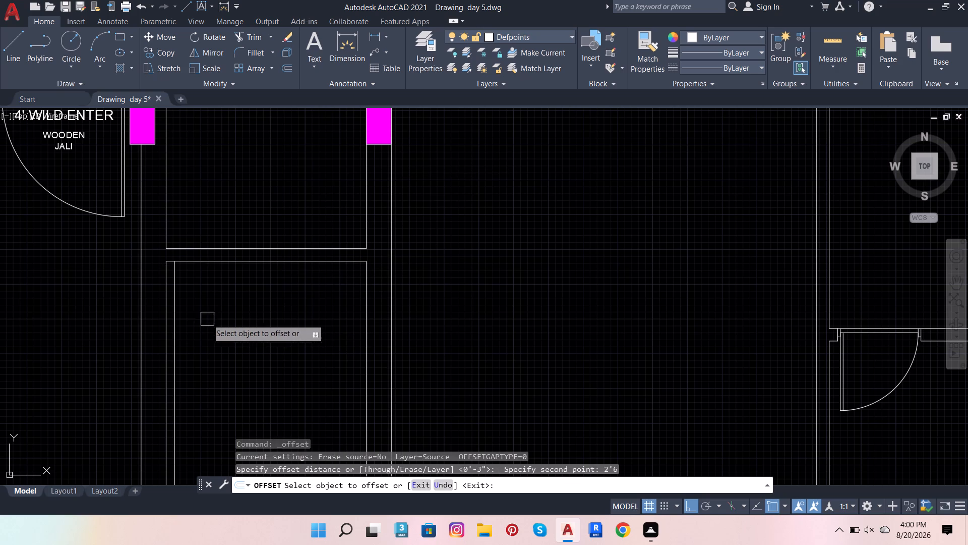
left_click(178, 288)
left_click(269, 288)
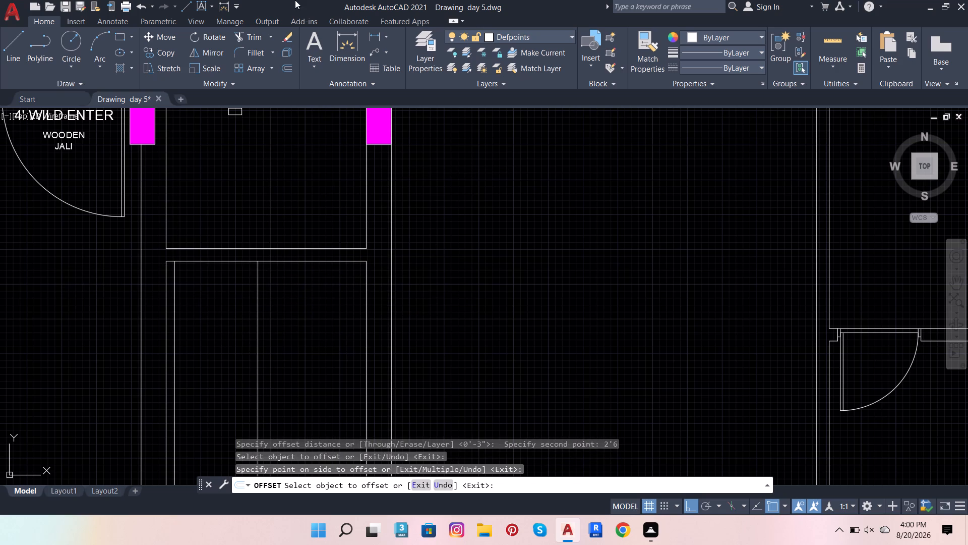
Extend both jamb lines up through the horizontal partition and trim away their lengths below it.
left_click(247, 38)
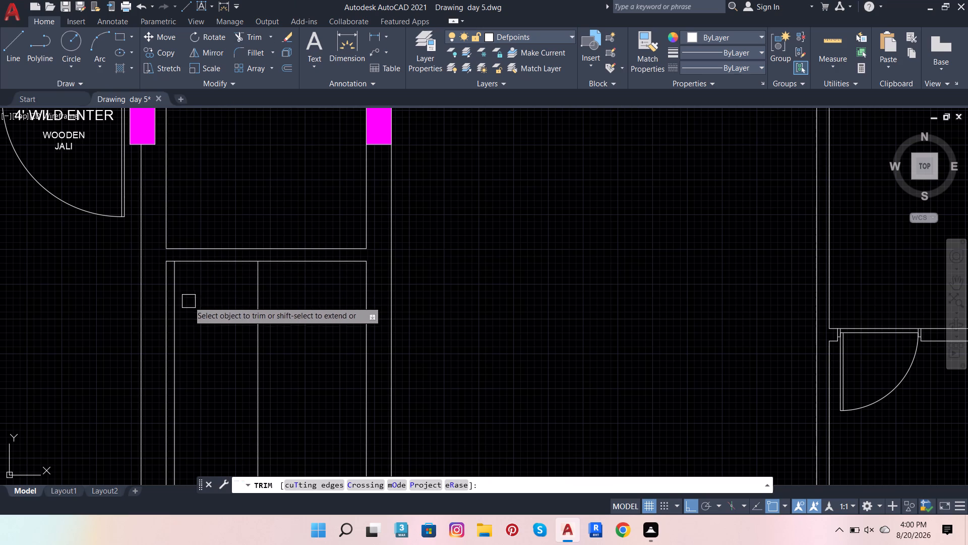
left_click(179, 295, "shift")
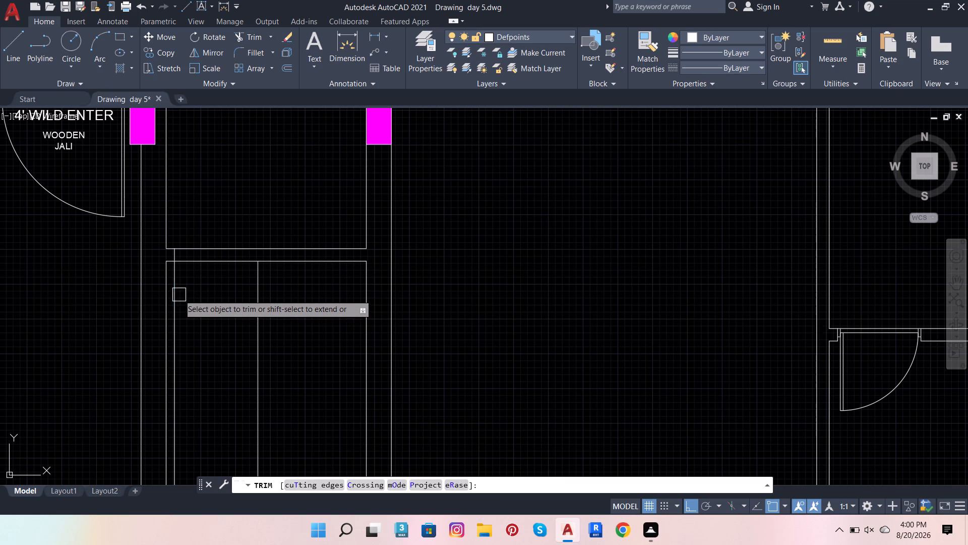
left_click(255, 289, "shift")
left_click(255, 303)
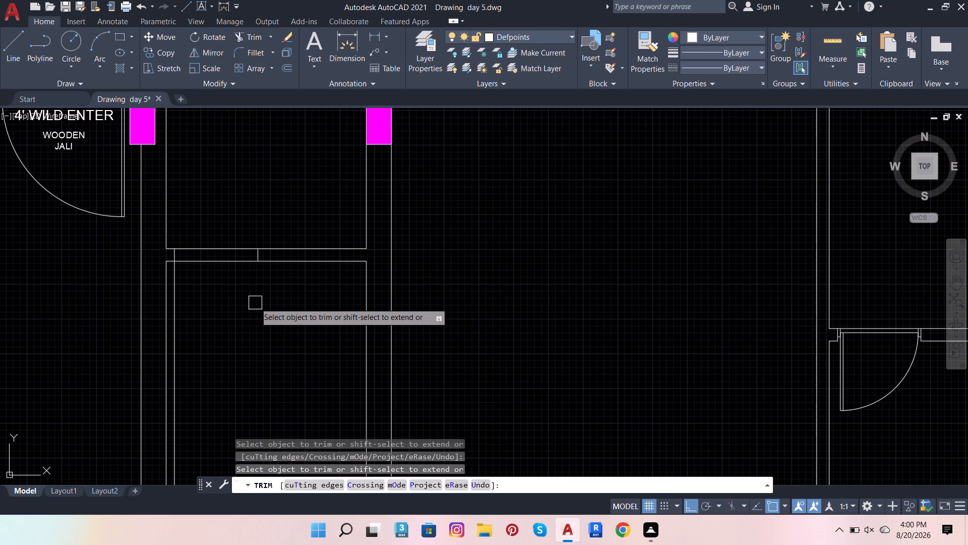
left_click(179, 307)
Trim both partition lines between the two jambs to open the small middle rooms' doorway.
scroll(204, 323, "down", 1)
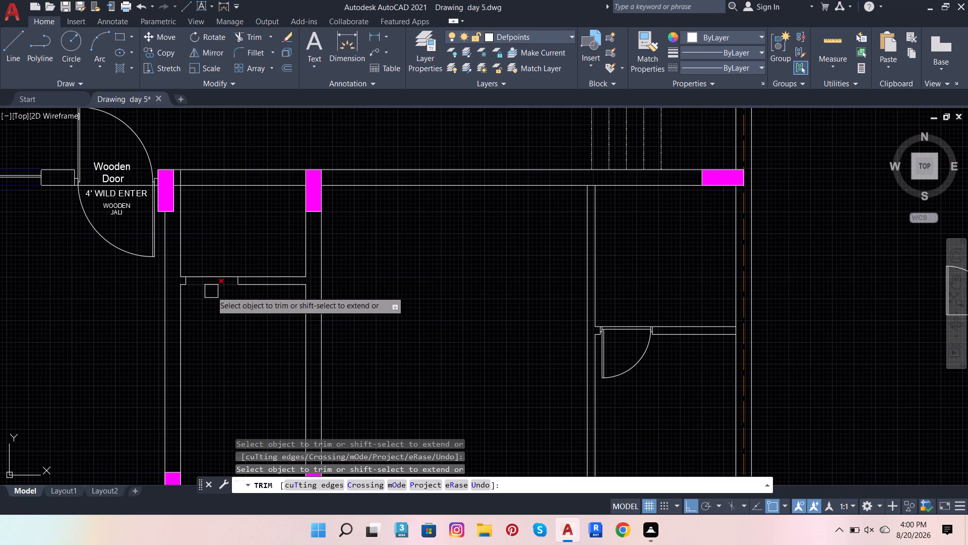
left_click(212, 290)
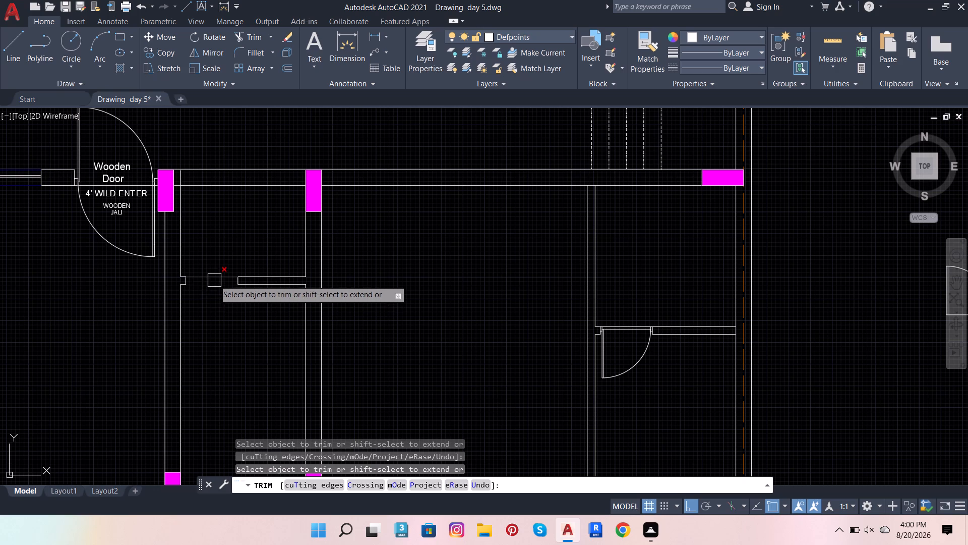
left_click(215, 279)
Trim the partition's upper line where it crosses the door opening in the narrow east room.
scroll(629, 324, "up", 2)
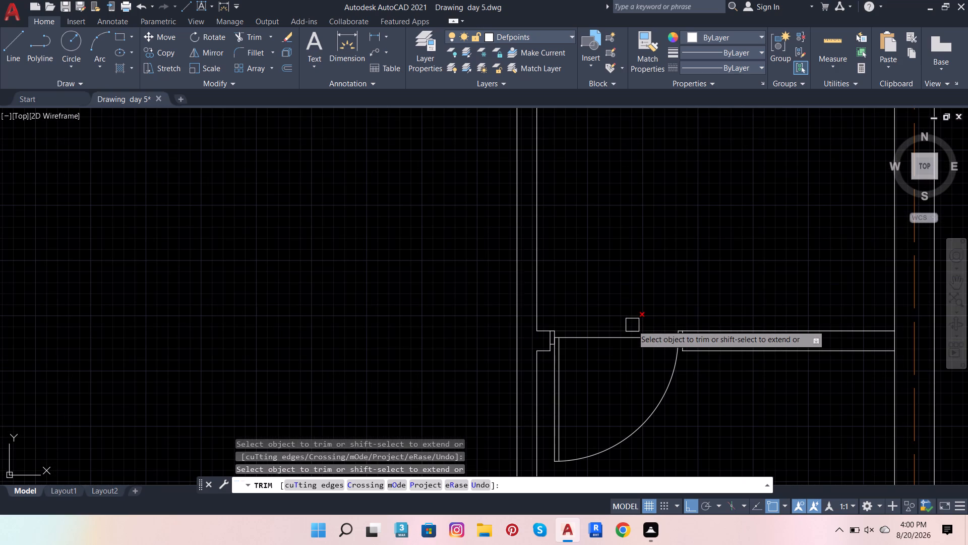
left_click(632, 325)
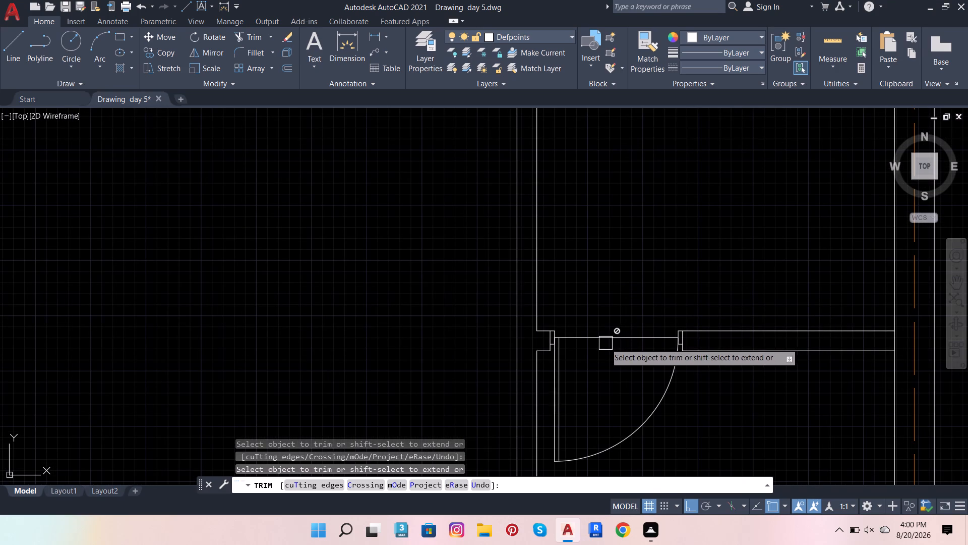
scroll(695, 341, "down", 1)
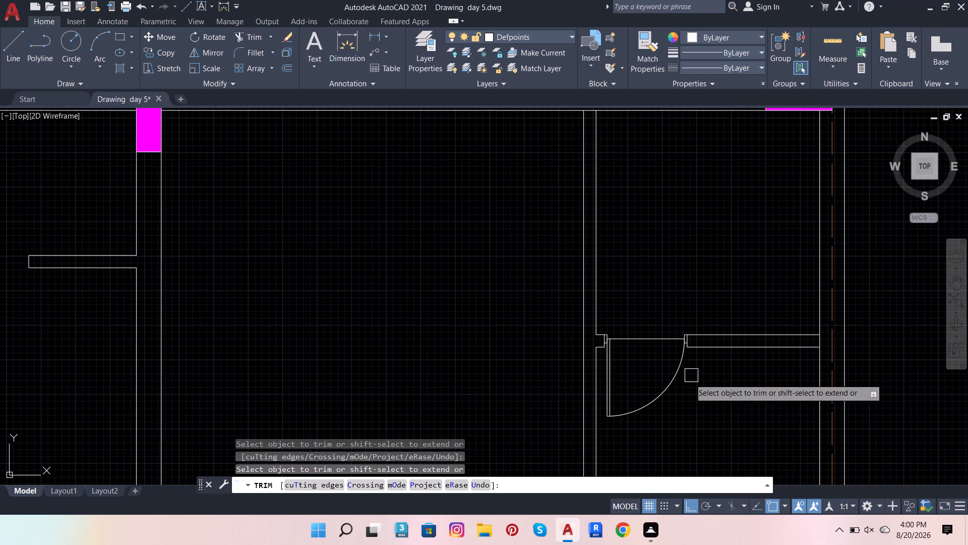
key("Escape")
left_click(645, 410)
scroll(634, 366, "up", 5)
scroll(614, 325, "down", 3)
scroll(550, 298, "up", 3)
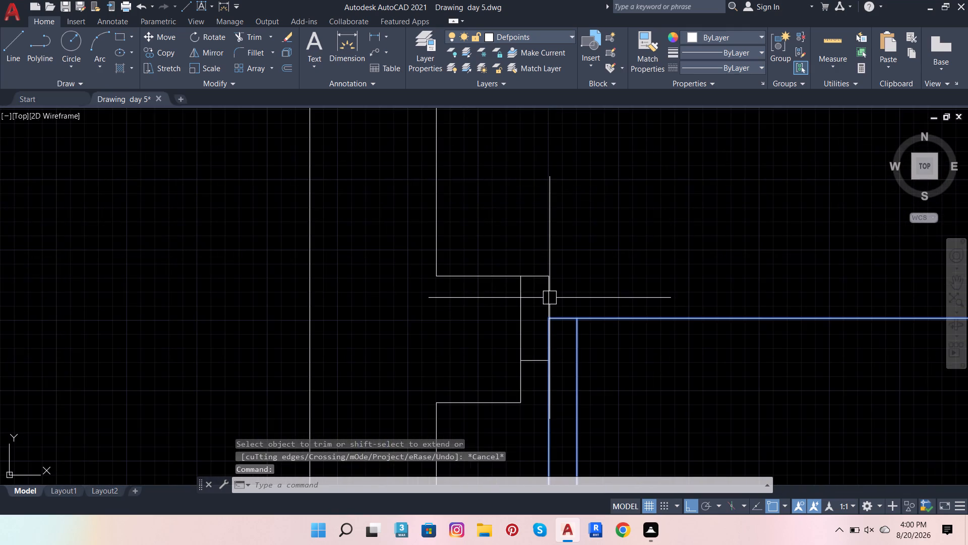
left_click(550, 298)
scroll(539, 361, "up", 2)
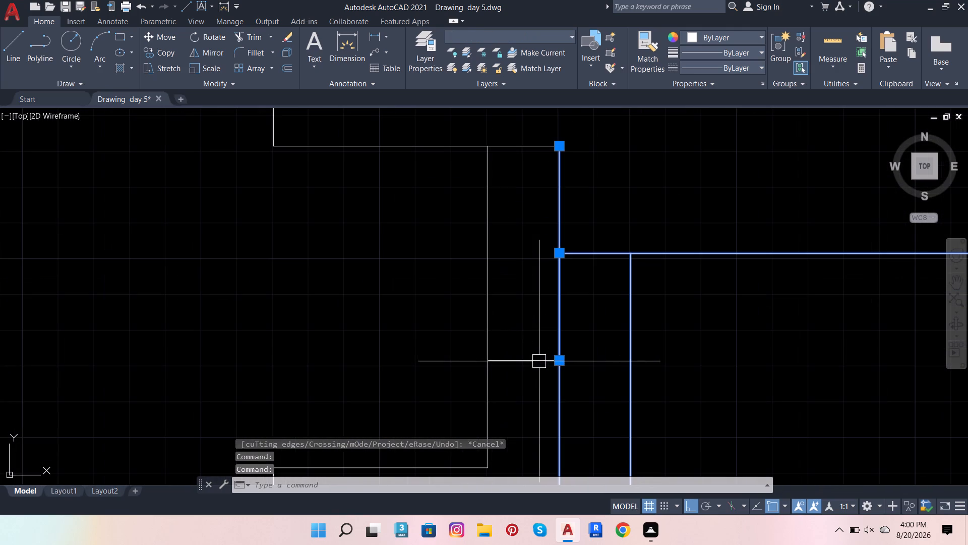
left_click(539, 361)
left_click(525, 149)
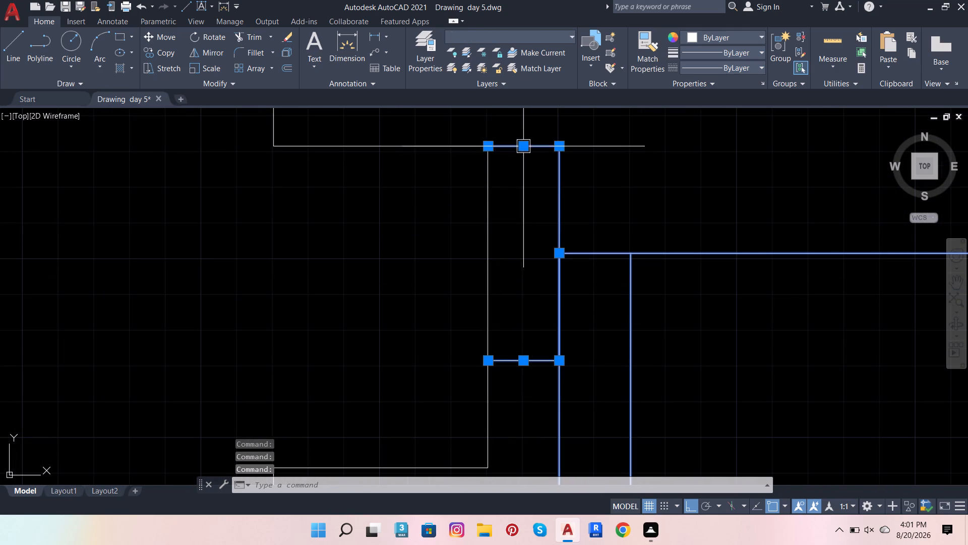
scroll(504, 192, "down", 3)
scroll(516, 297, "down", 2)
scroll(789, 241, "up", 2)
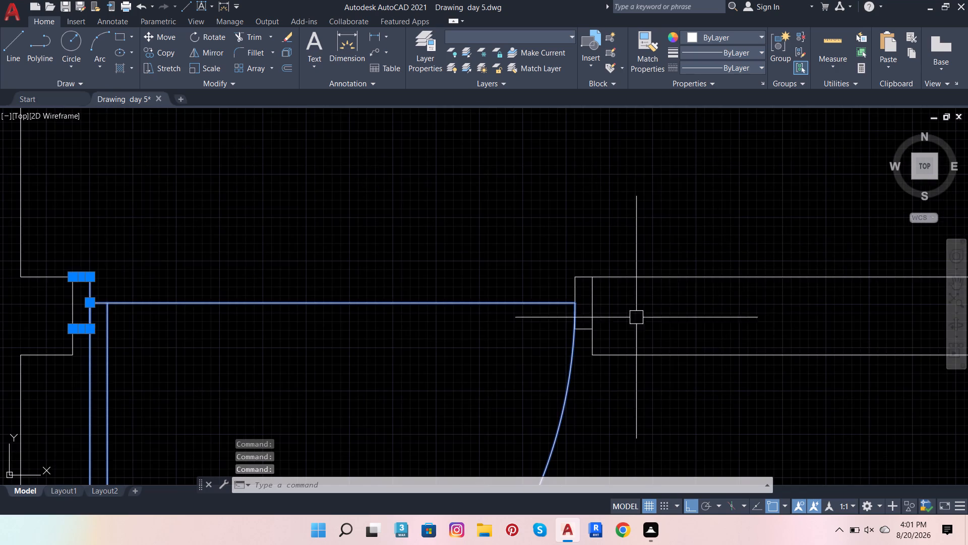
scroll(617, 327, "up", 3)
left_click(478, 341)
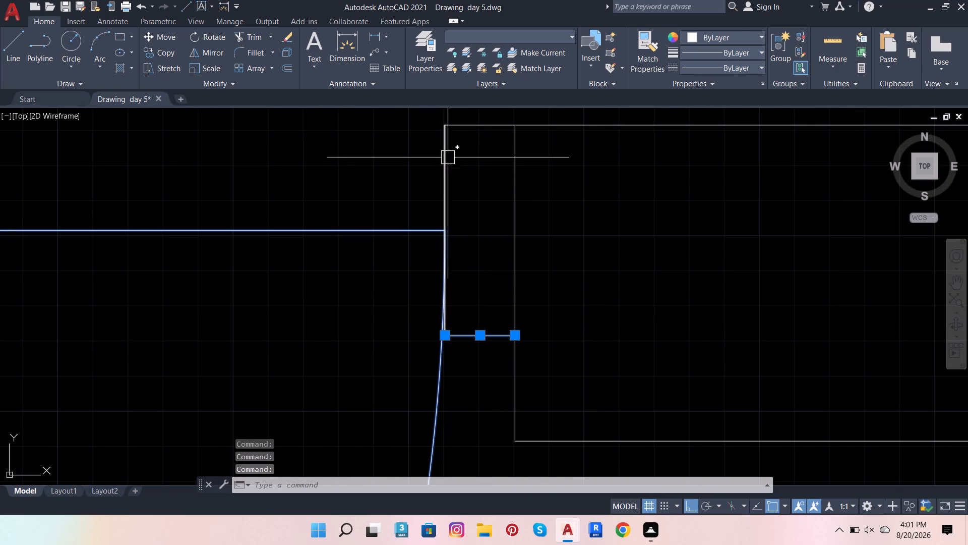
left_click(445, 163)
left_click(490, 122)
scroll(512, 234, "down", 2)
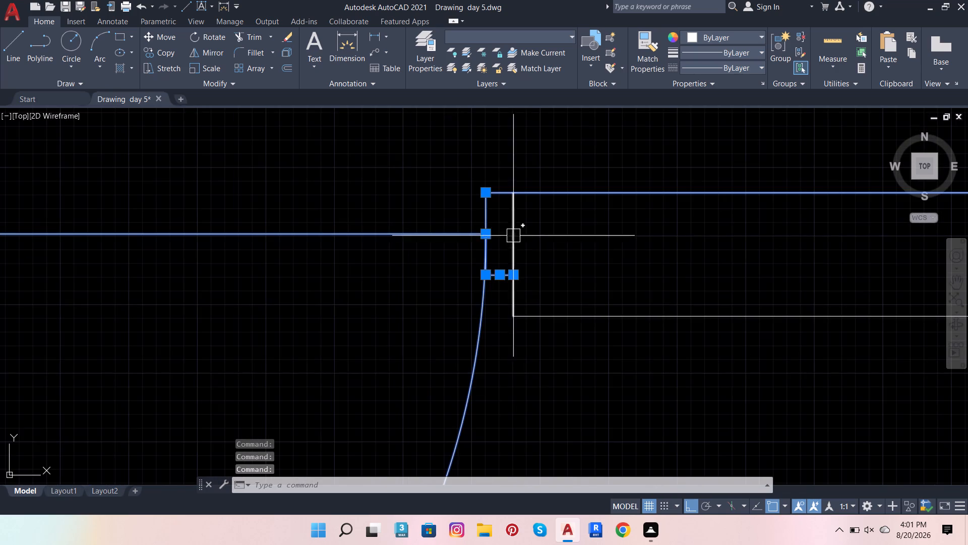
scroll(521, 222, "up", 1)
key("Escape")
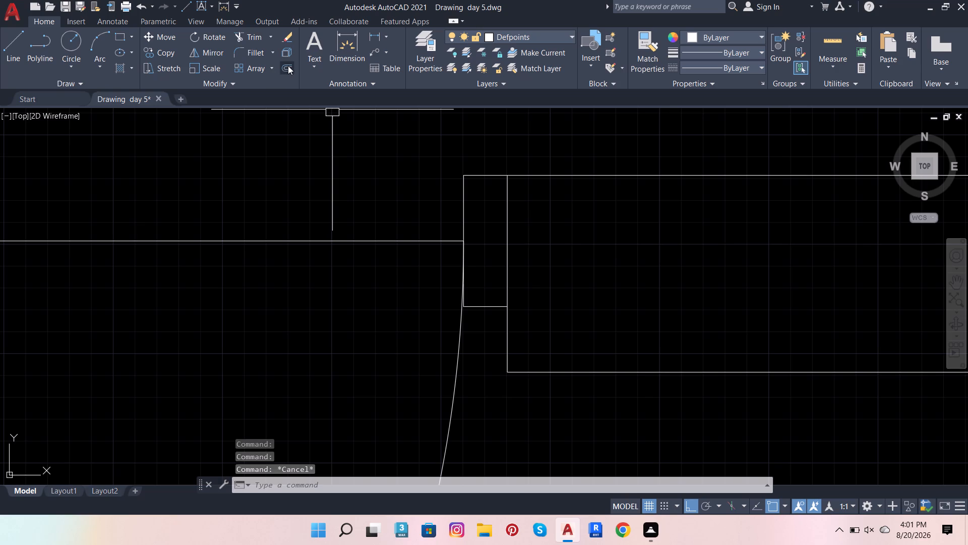
Trim the partition's upper line back to the east jamb and redraw the door frame's short top edge as a separate line.
left_click(243, 36)
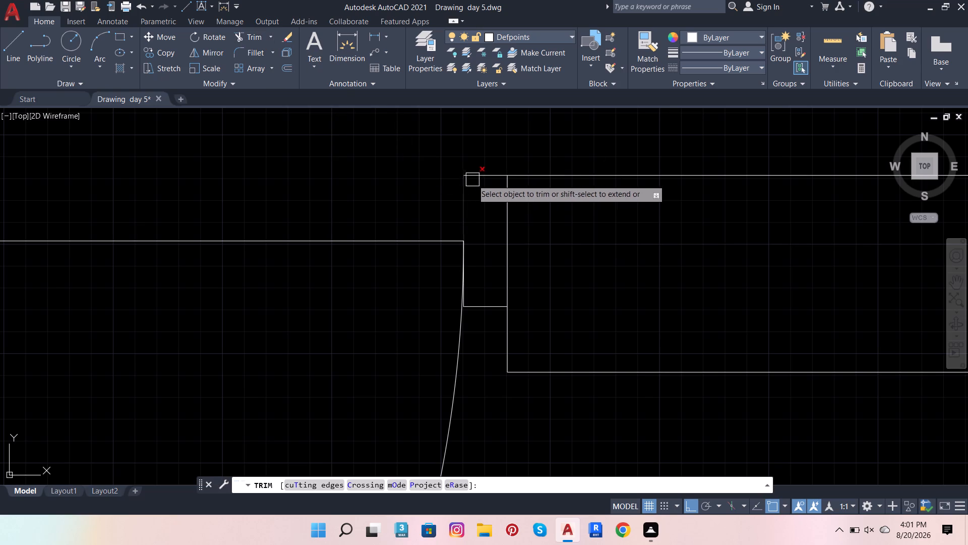
left_click(483, 180)
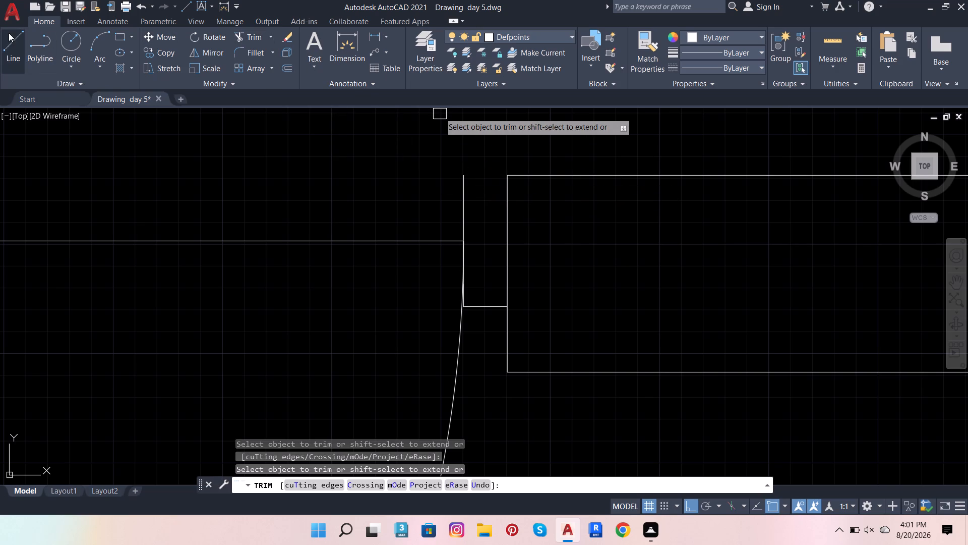
left_click(13, 41)
left_click(463, 171)
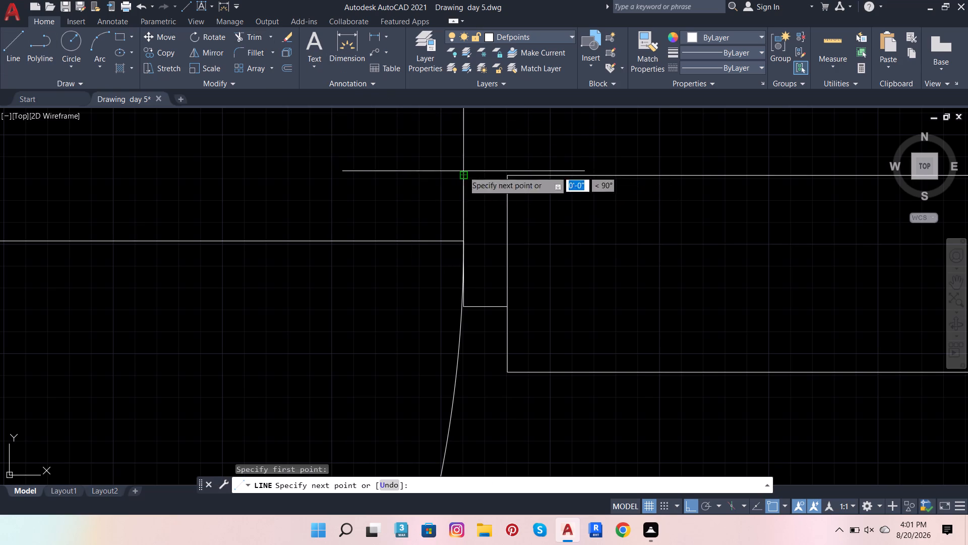
left_click(508, 171)
key("Escape")
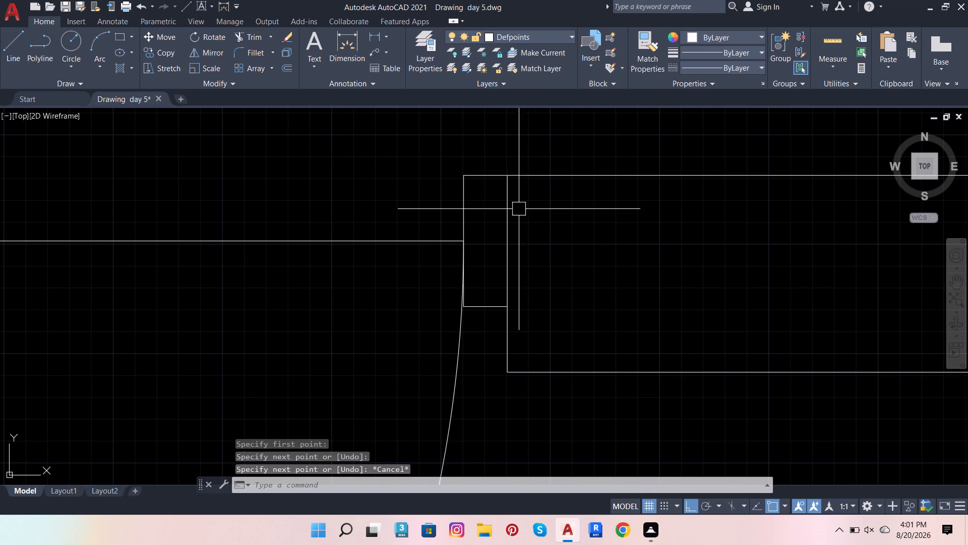
Copy the east room's door with its frame pieces, from the west frame piece's upper outer corner to the west jamb's upper corner in the small middle rooms' doorway.
left_click(497, 175)
left_click(463, 211)
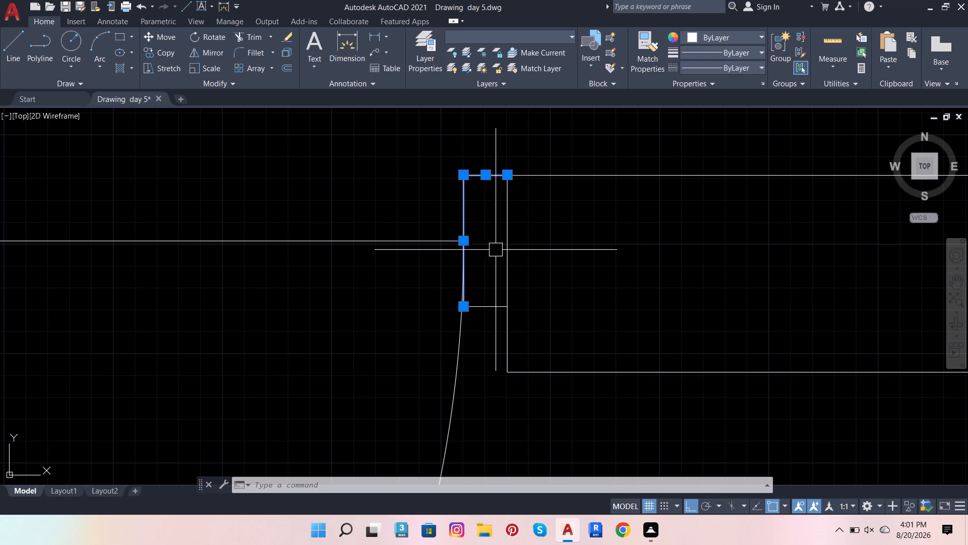
left_click(493, 309)
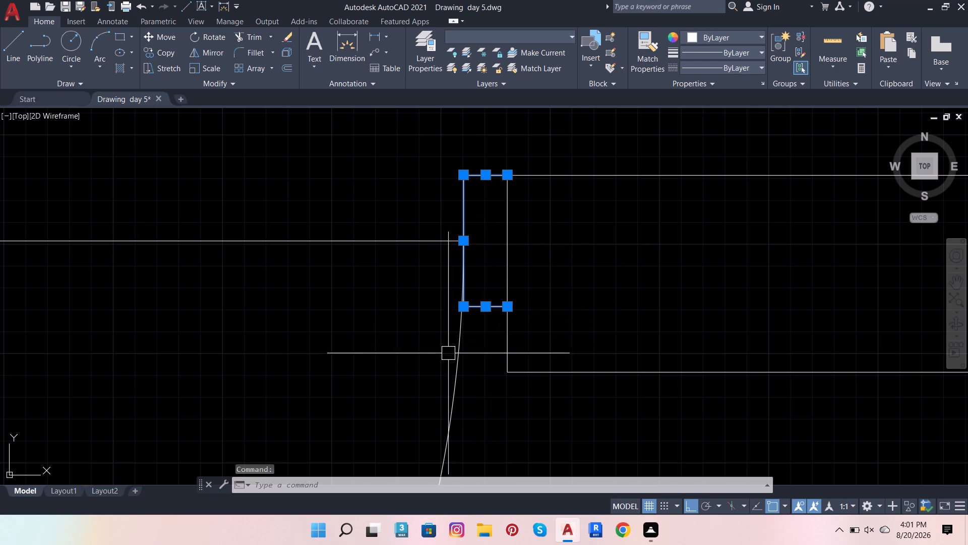
left_click(462, 352)
scroll(630, 312, "down", 3)
scroll(289, 316, "up", 3)
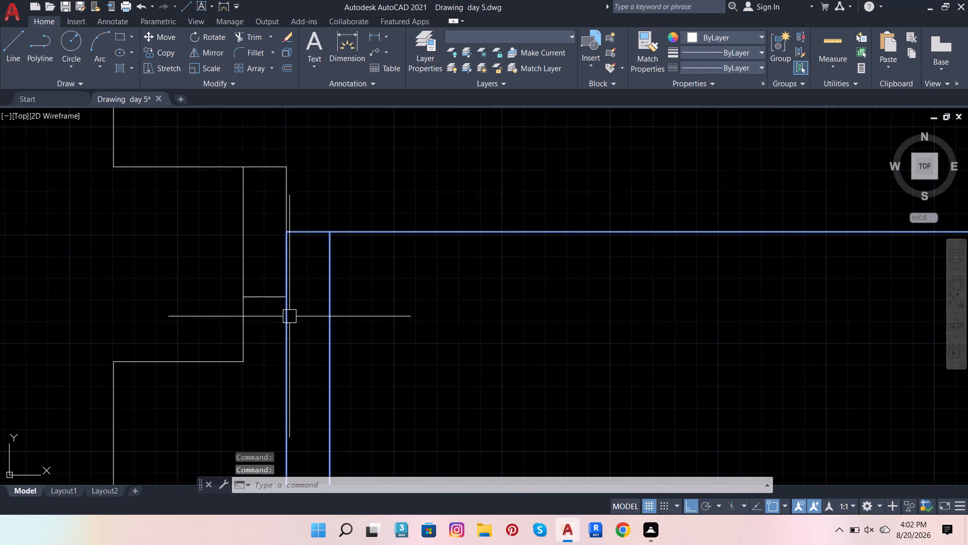
left_click(262, 303)
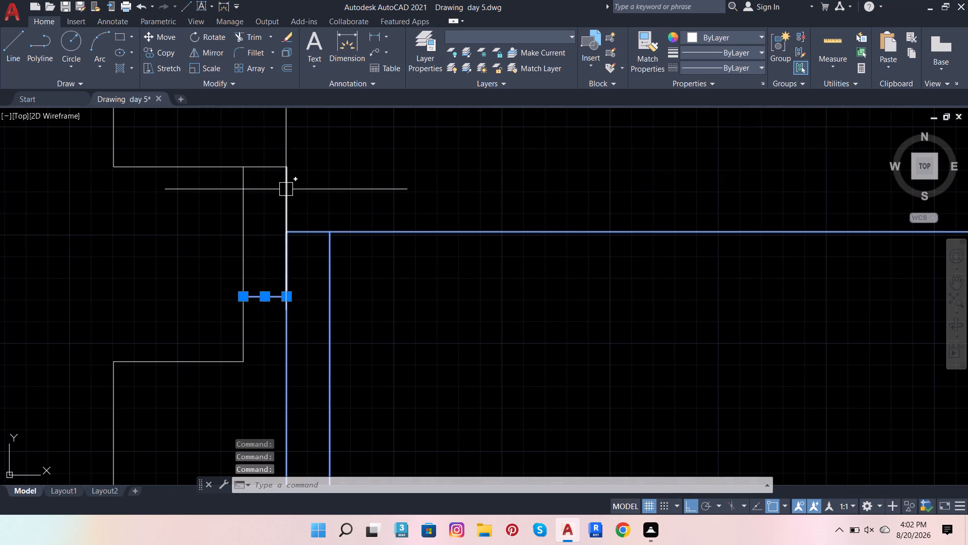
left_click(286, 189)
left_click(268, 165)
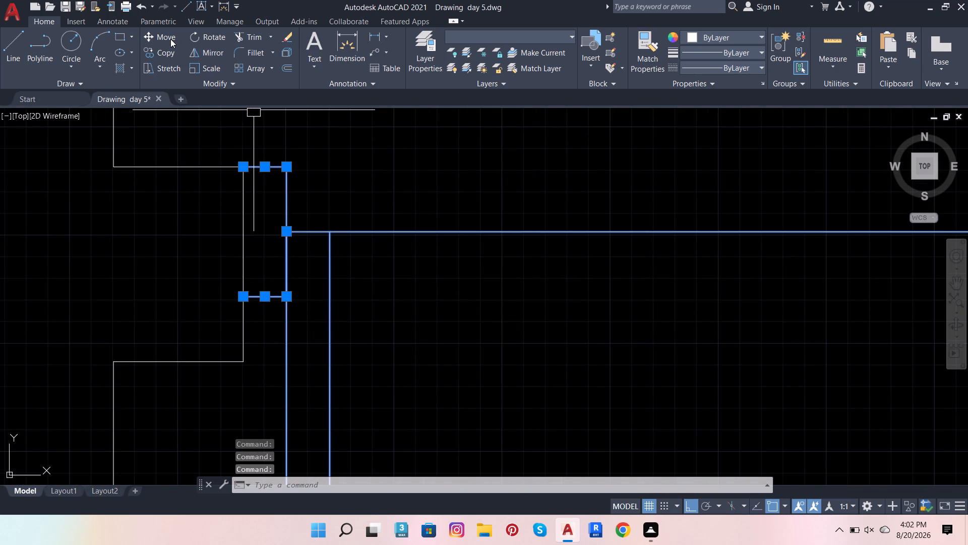
left_click(158, 49)
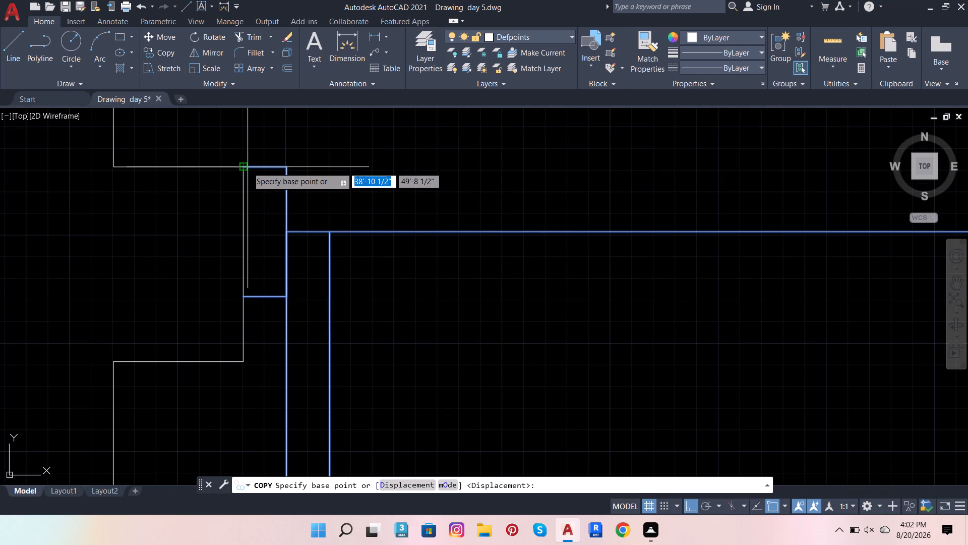
left_click(244, 167)
scroll(495, 179, "down", 4)
right_click(504, 199)
scroll(514, 226, "down", 4)
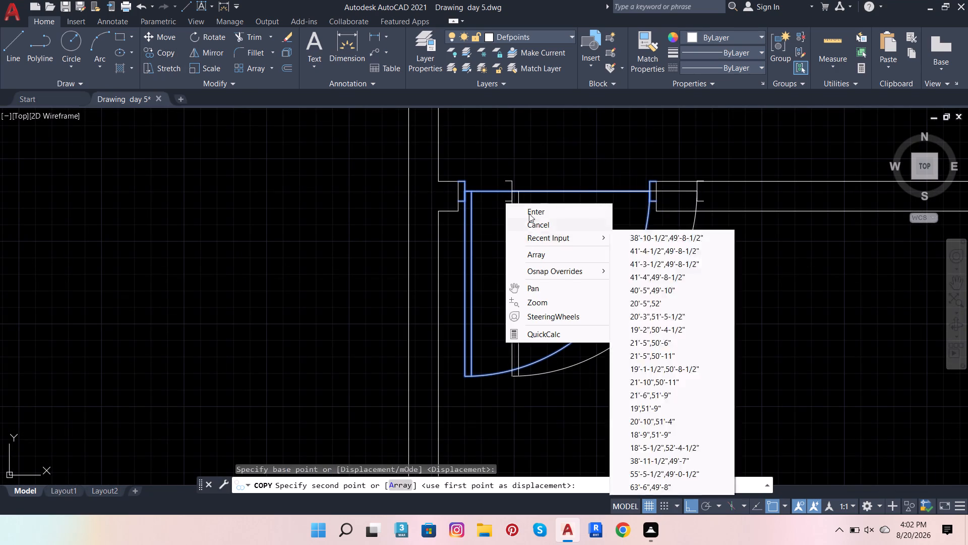
scroll(500, 193, "down", 11)
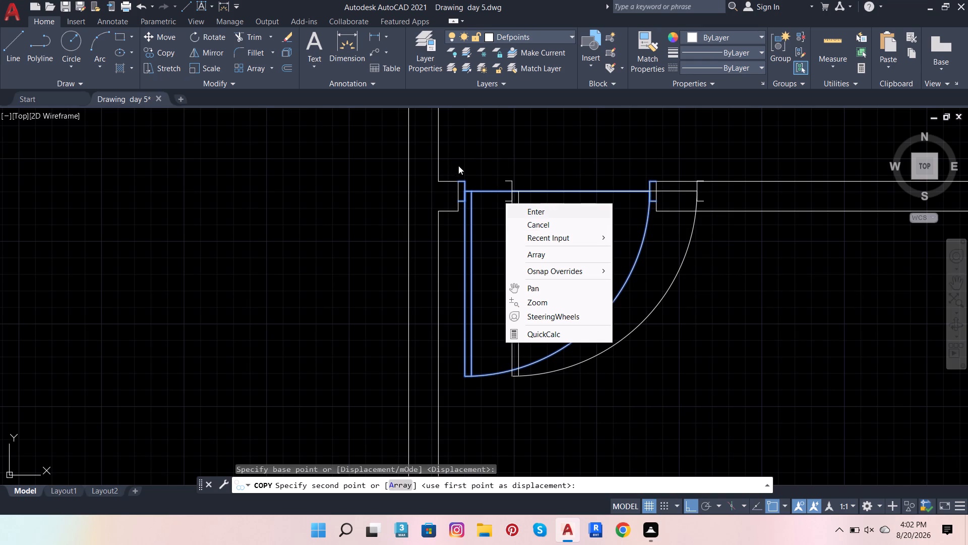
left_click(459, 165)
scroll(551, 189, "down", 3)
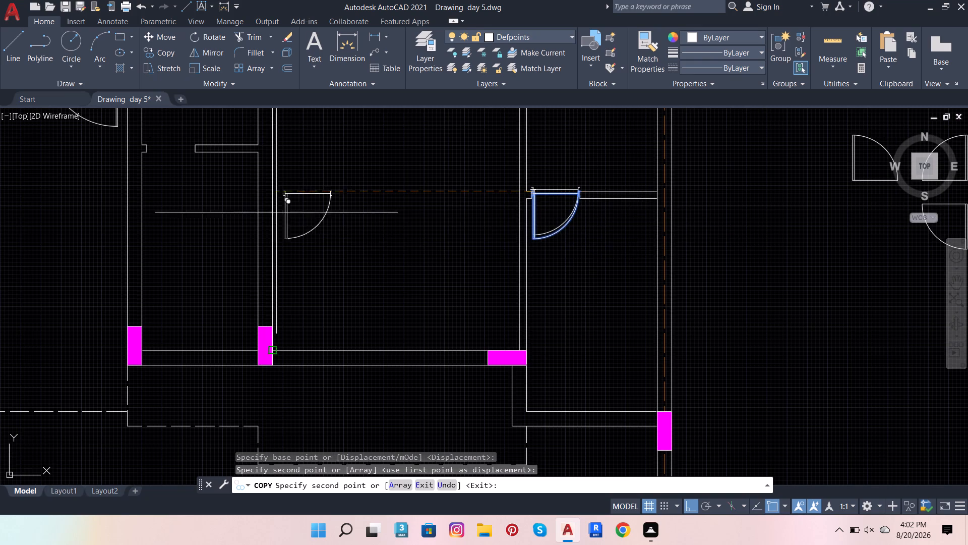
scroll(159, 148, "up", 3)
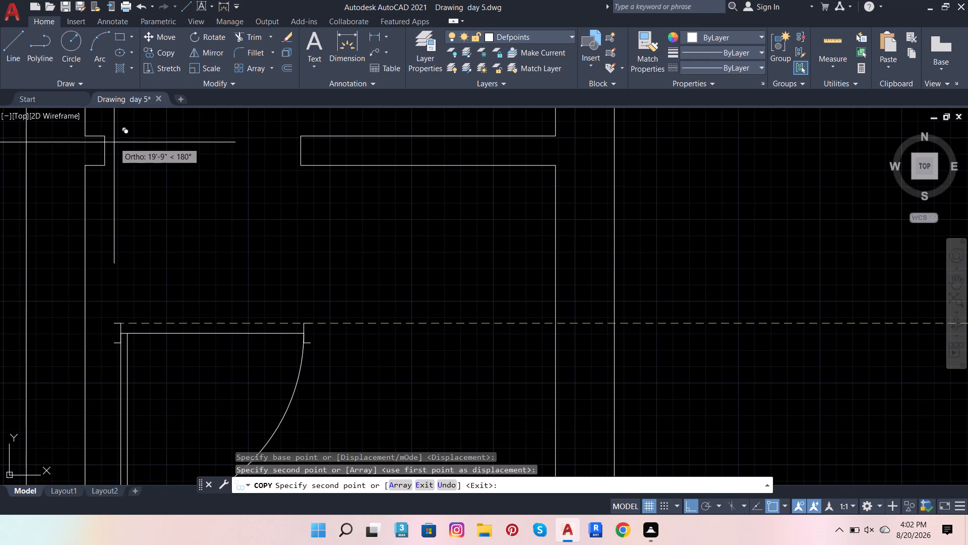
left_click(105, 140)
scroll(261, 156, "down", 3)
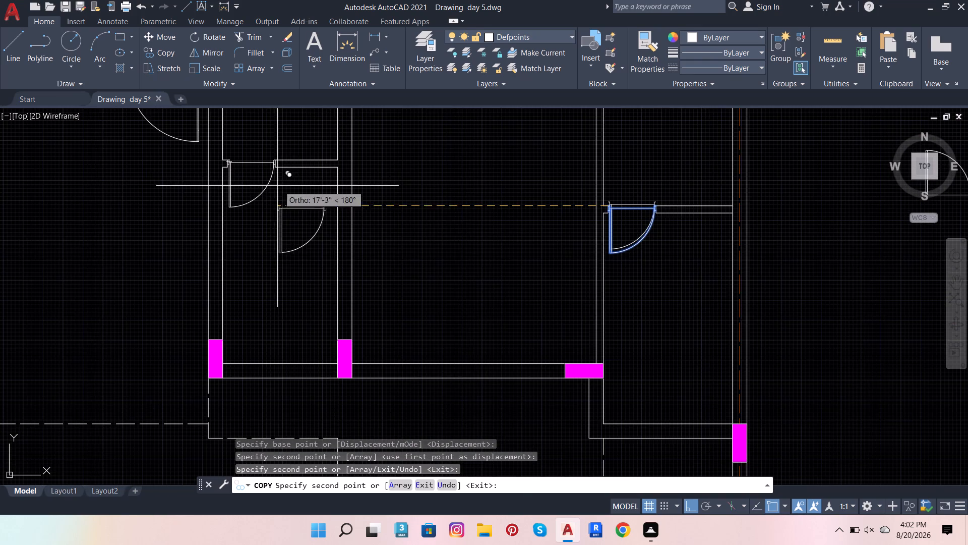
scroll(328, 223, "down", 3)
key("Escape")
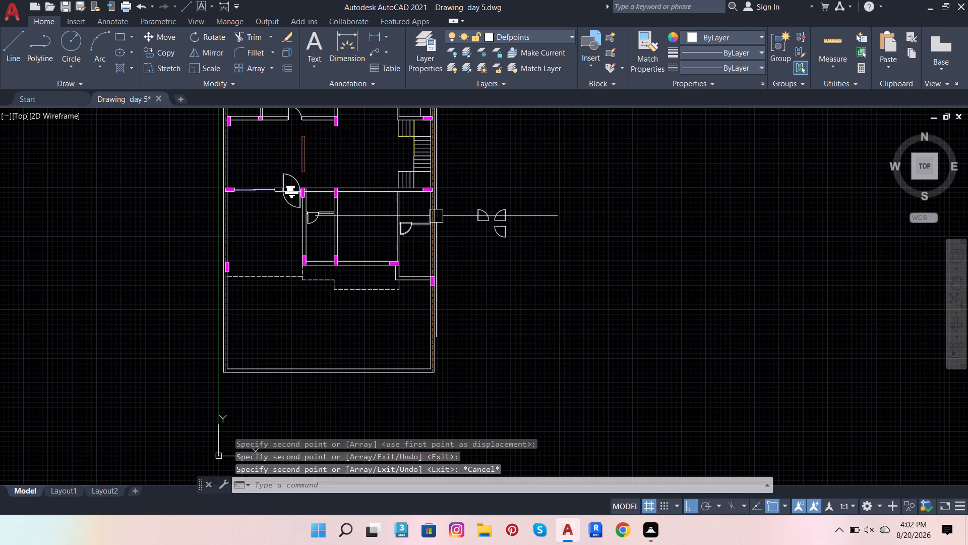
key("Escape")
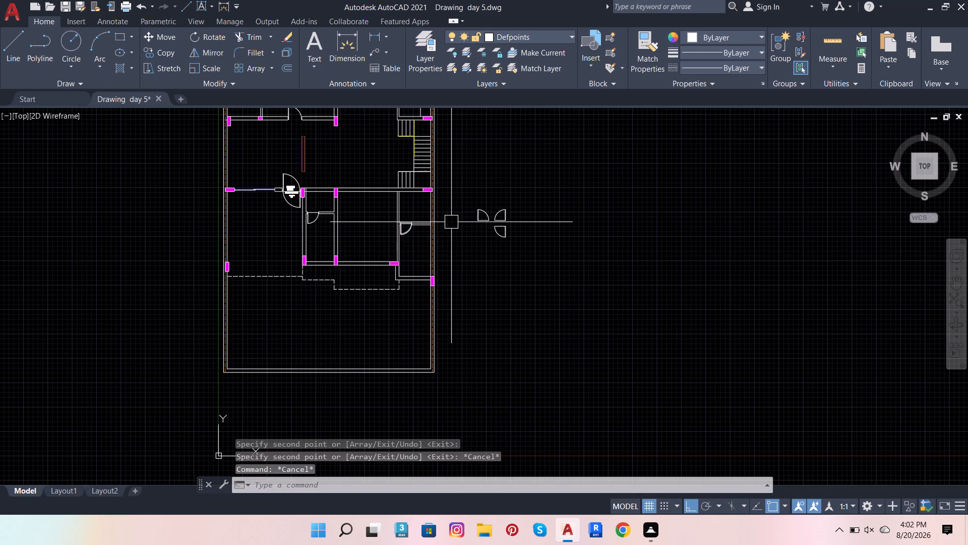
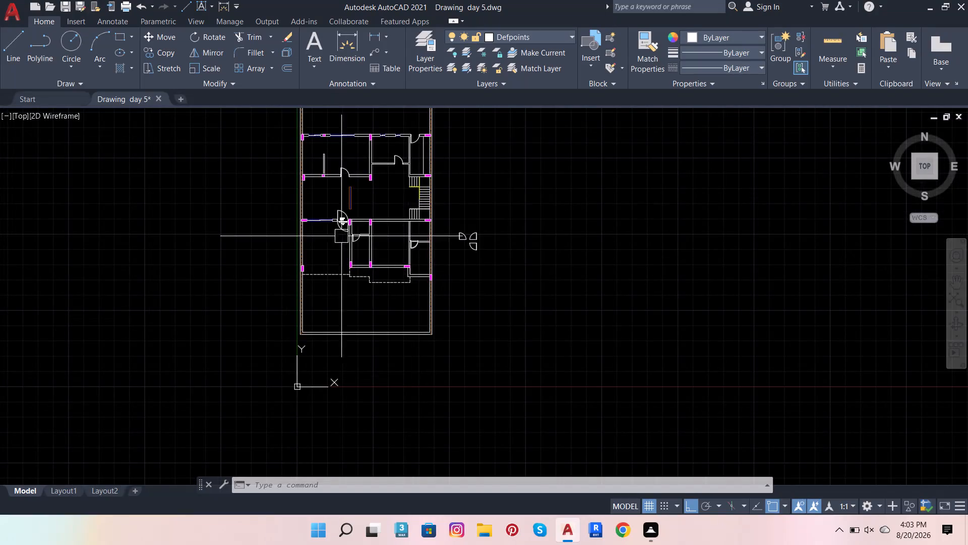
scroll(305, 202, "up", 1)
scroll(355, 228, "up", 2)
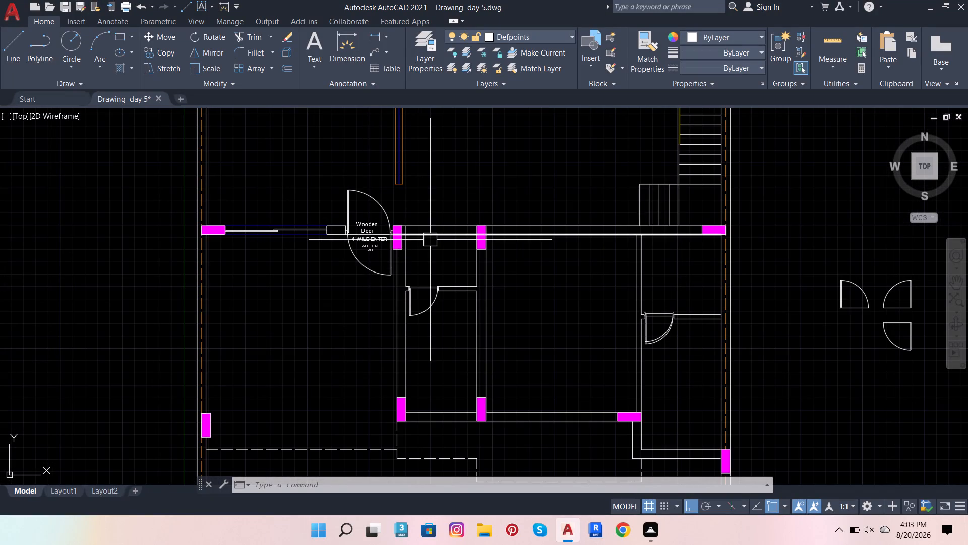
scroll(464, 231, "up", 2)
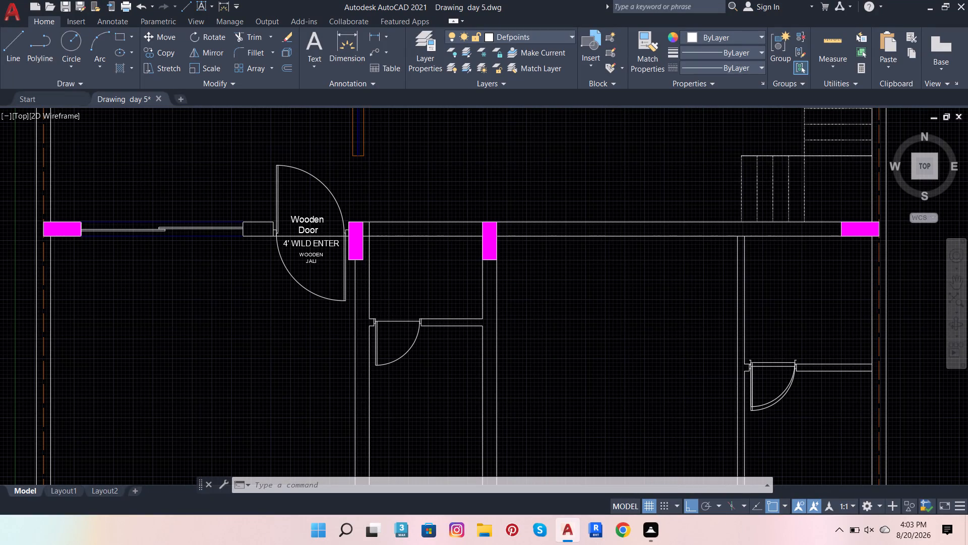
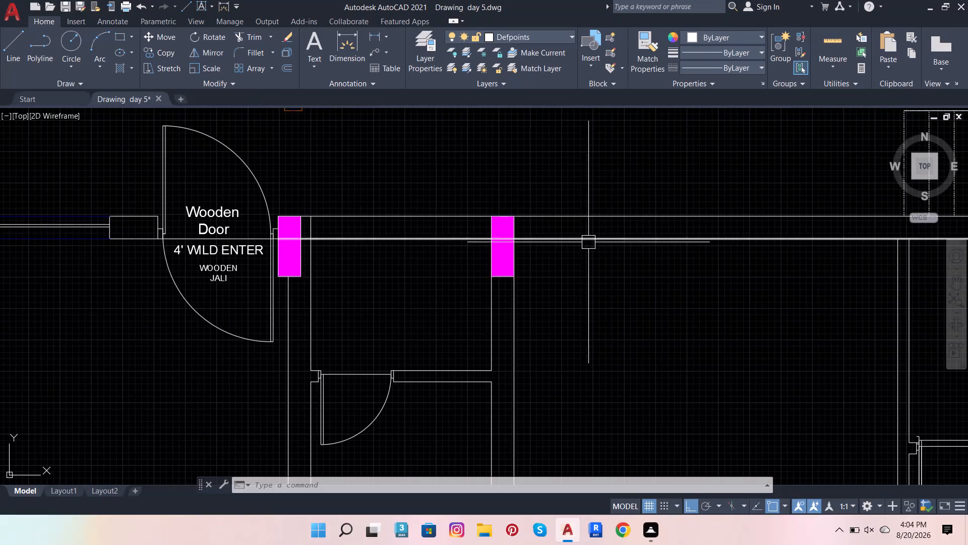
Delete the overlapping duplicate door block from the east room's doorway.
scroll(655, 62, "down", 2)
scroll(487, 244, "down", 1)
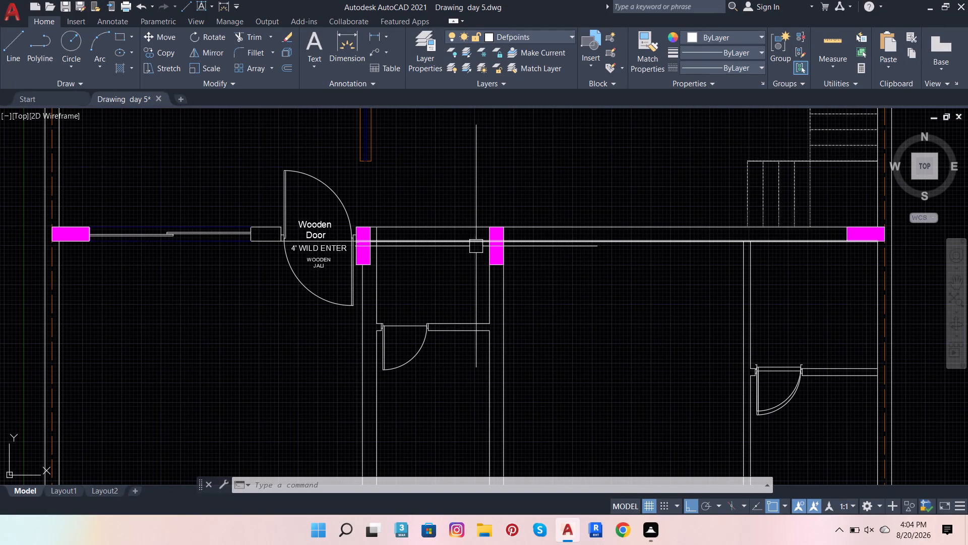
scroll(769, 413, "up", 2)
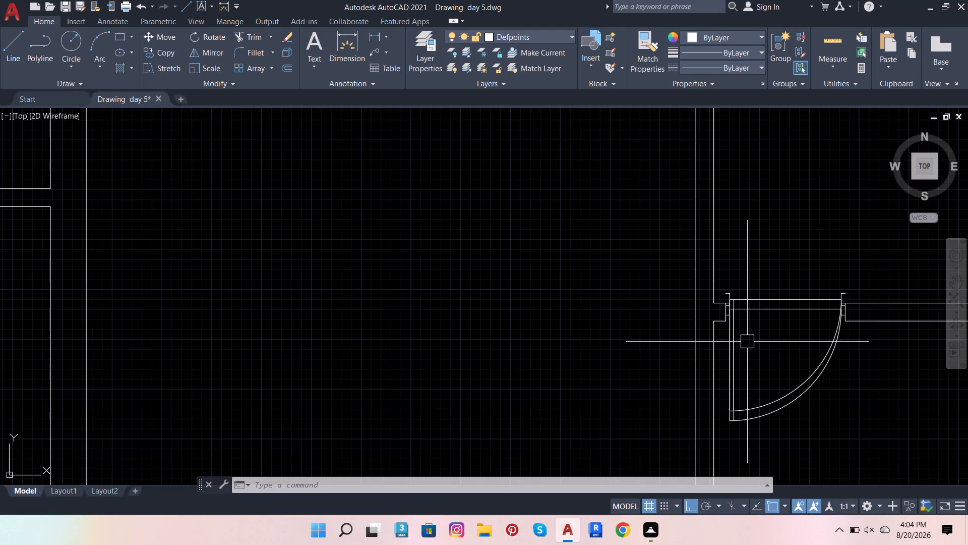
left_click(755, 404)
scroll(794, 281, "up", 1)
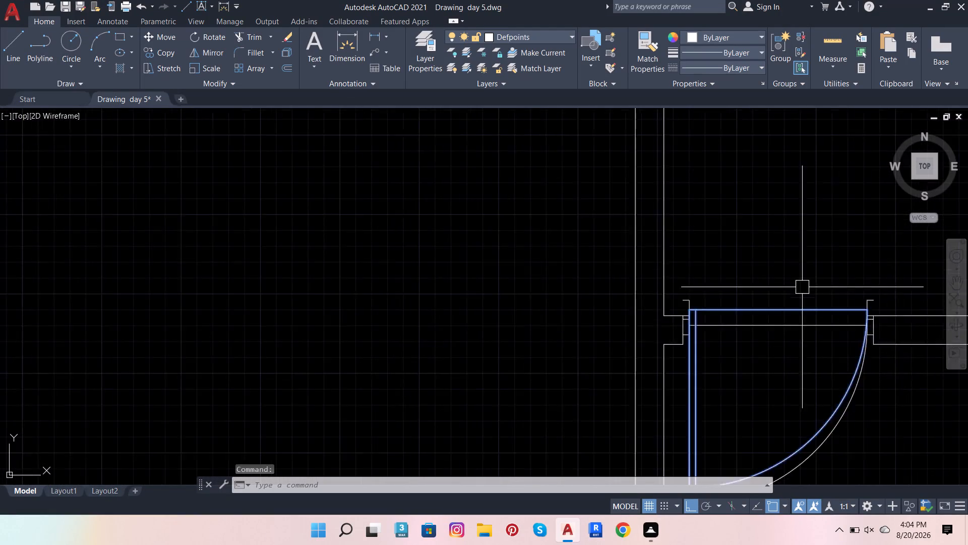
scroll(802, 287, "up", 2)
key("Delete")
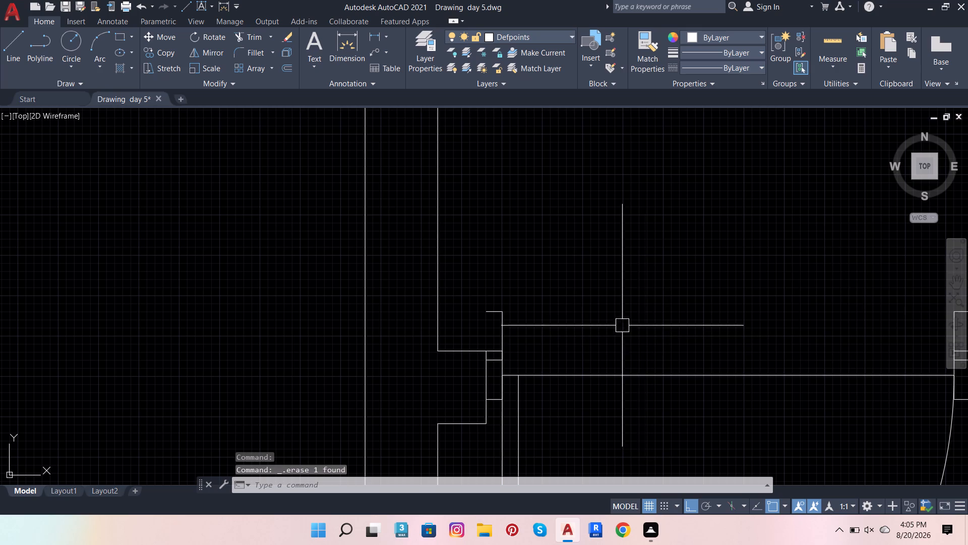
Erase the duplicate frame lines projecting above the wall at both jambs of the east room's doorway.
left_click(504, 315)
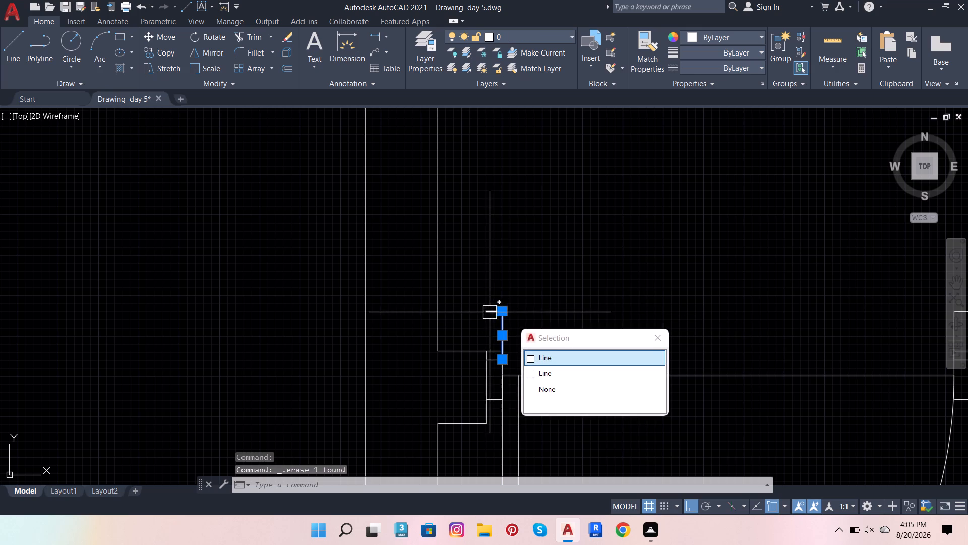
left_click(490, 312)
scroll(503, 367, "up", 2)
left_click(483, 354)
scroll(420, 354, "down", 2)
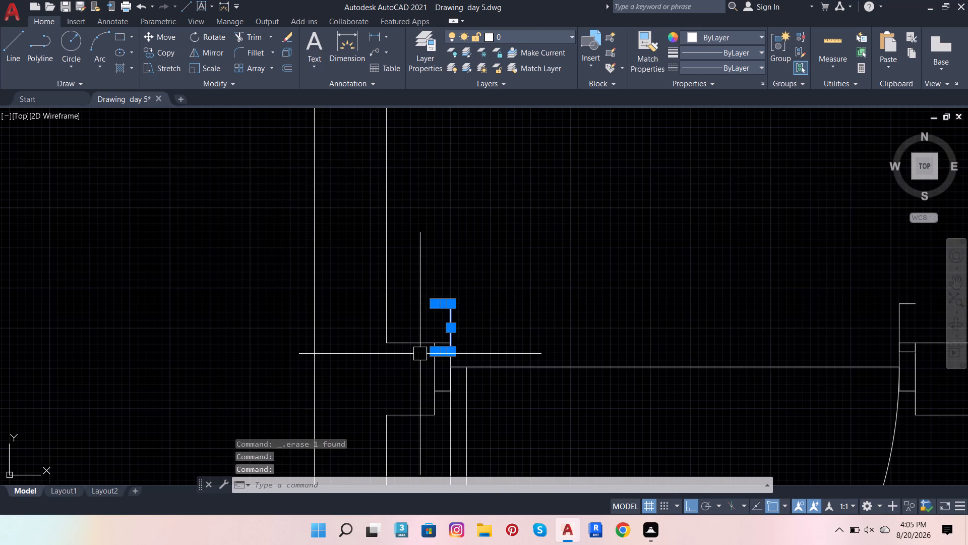
key("Delete")
left_click(861, 280)
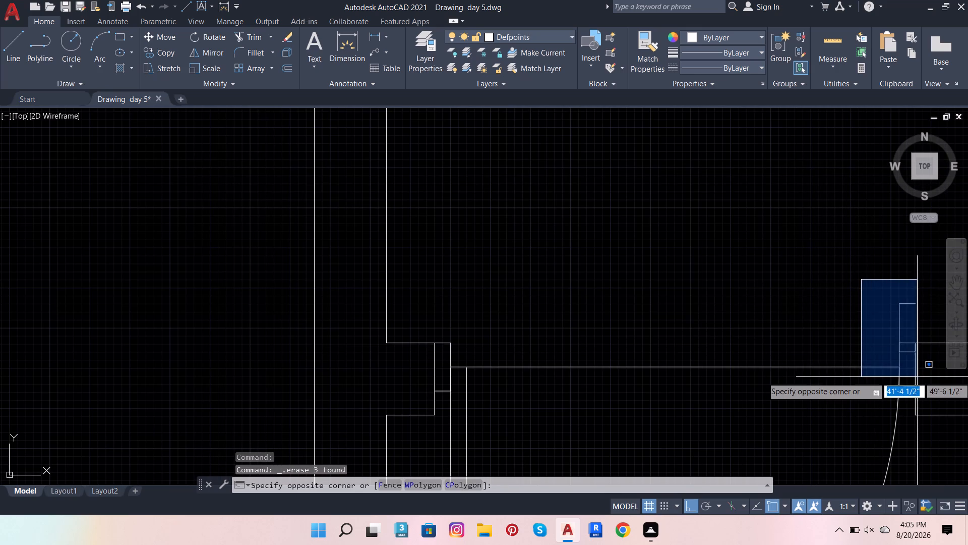
left_click(927, 359)
key("Delete")
Draw a short line closing the top of the east jamb frame, from the wall corner to the frame's outer edge.
scroll(920, 342, "up", 1)
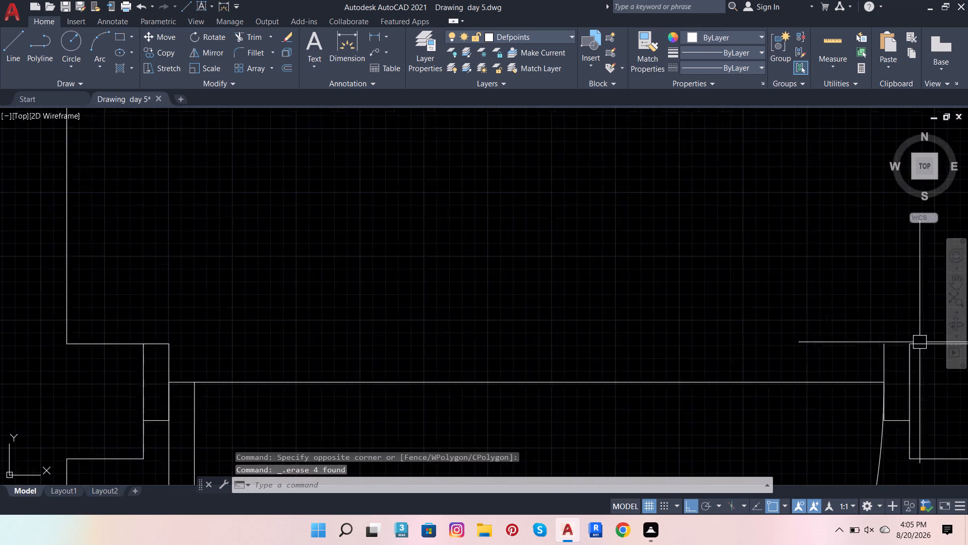
scroll(920, 342, "up", 1)
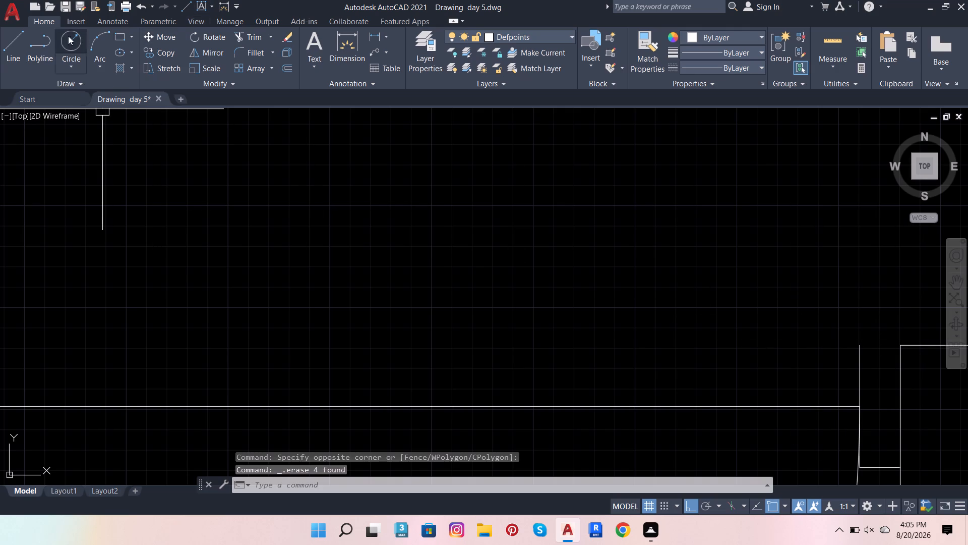
left_click(18, 44)
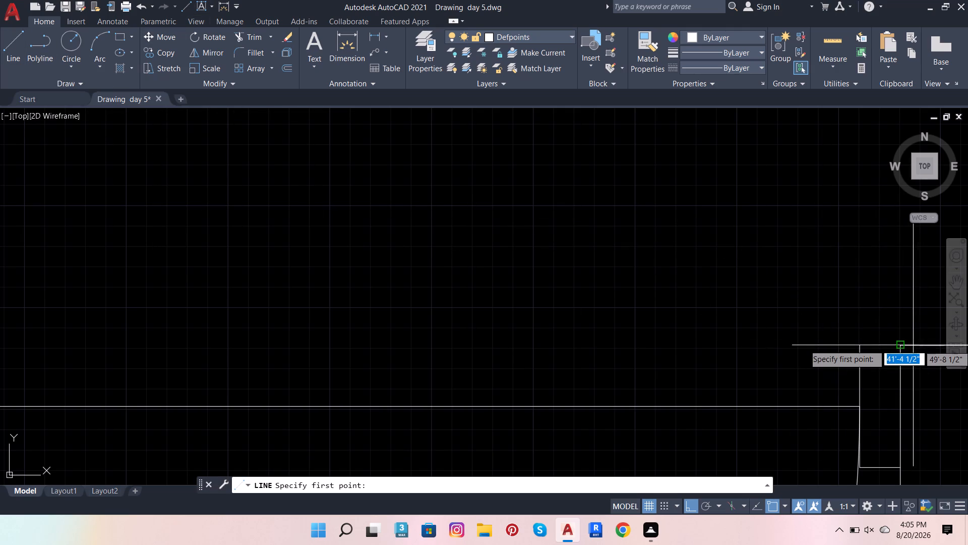
left_click(913, 344)
left_click(861, 344)
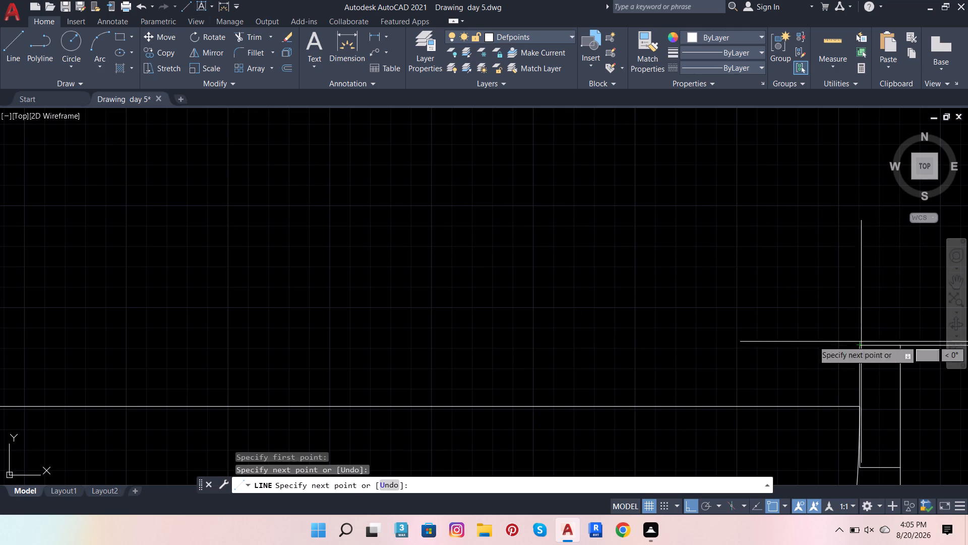
key("Escape")
Reset the door block in the east room's doorway.
scroll(342, 238, "down", 2)
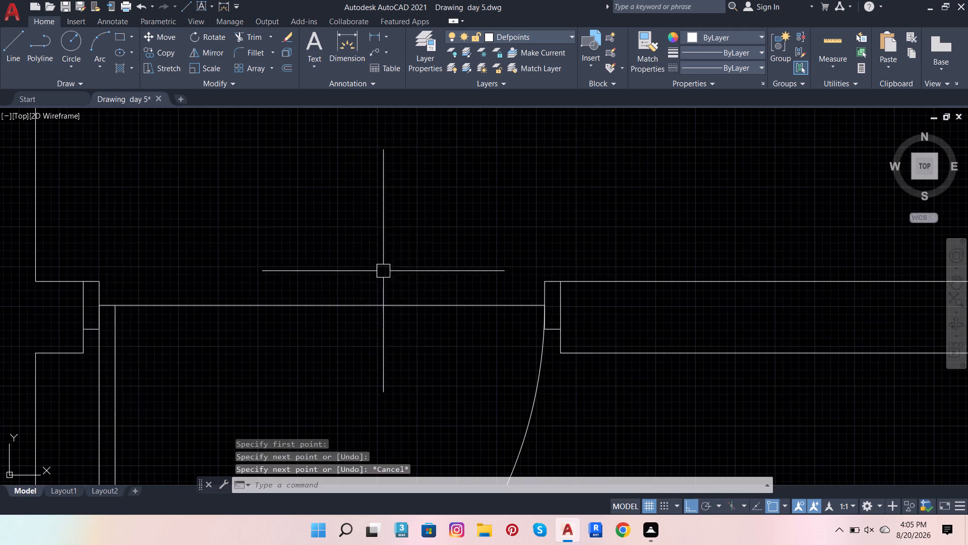
scroll(443, 286, "down", 2)
scroll(309, 313, "up", 2)
scroll(424, 279, "down", 1)
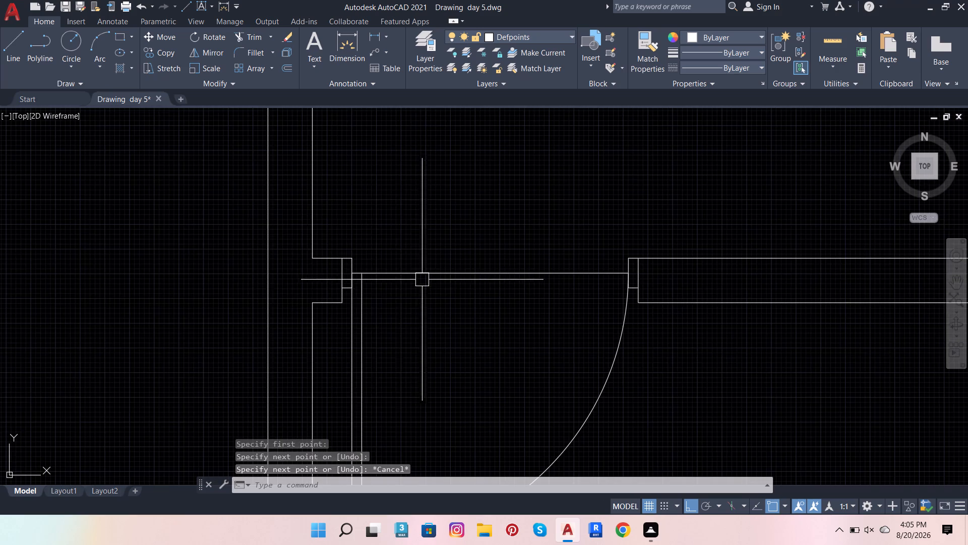
scroll(368, 284, "up", 1)
left_click(374, 267)
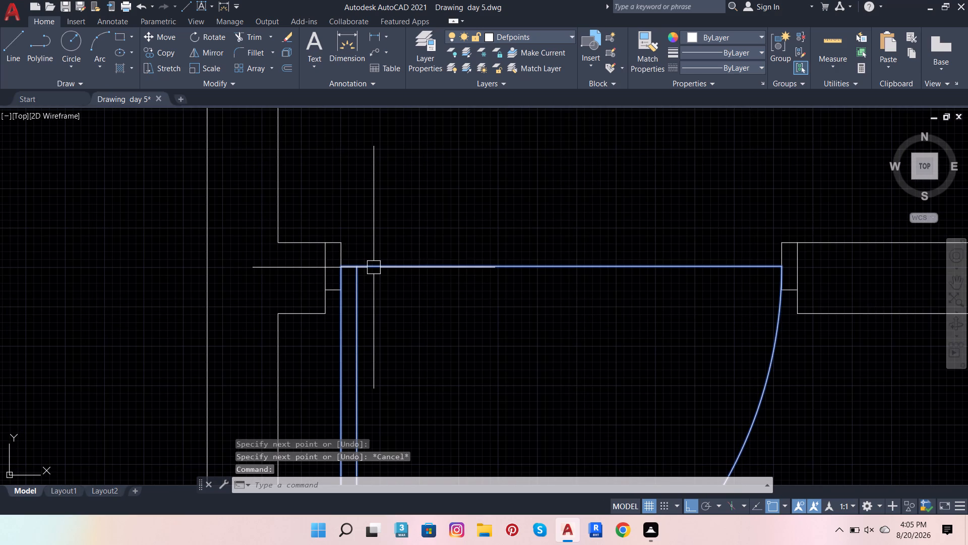
right_click(374, 267)
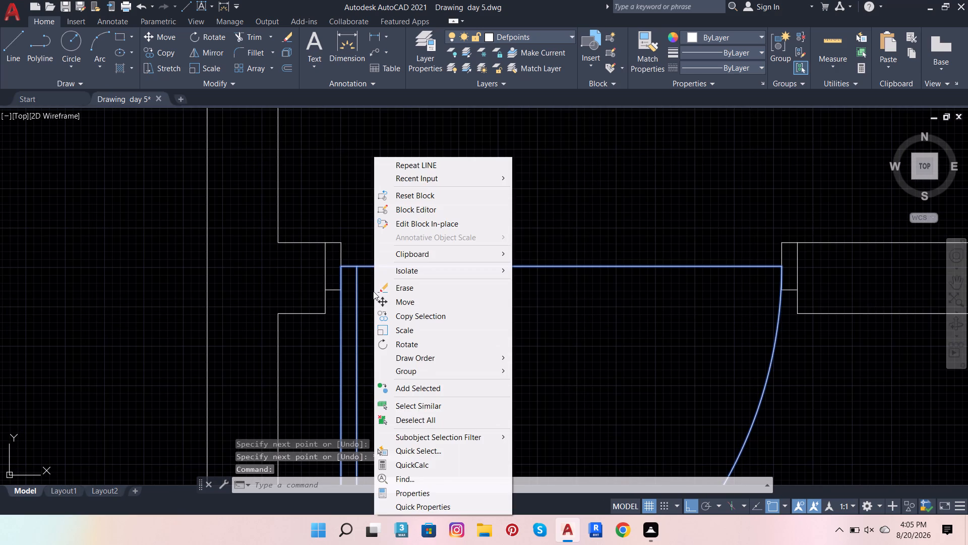
left_click(448, 198)
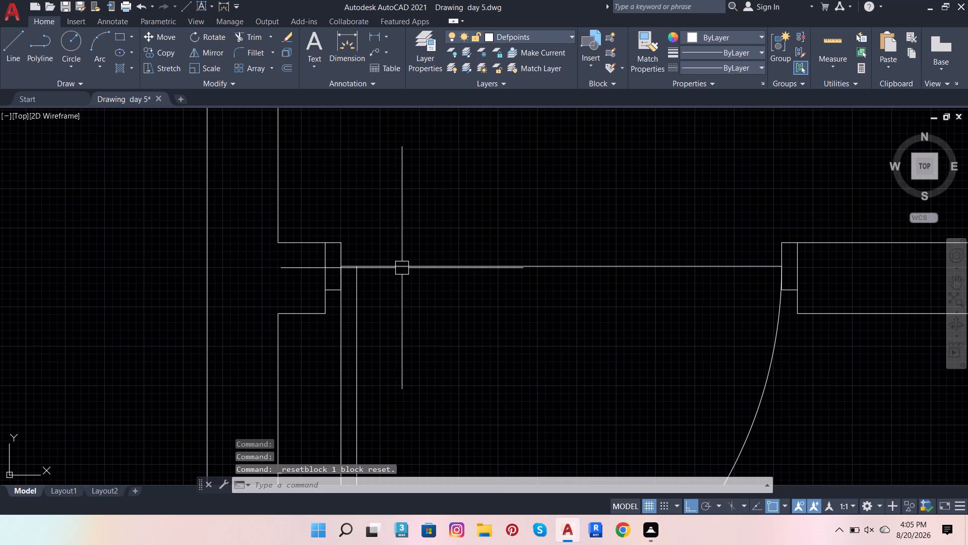
Combine the east room's door and the frame lines at both jambs into a block named gfhdr6777ju.
left_click(402, 268)
left_click(342, 254)
scroll(337, 246, "up", 3)
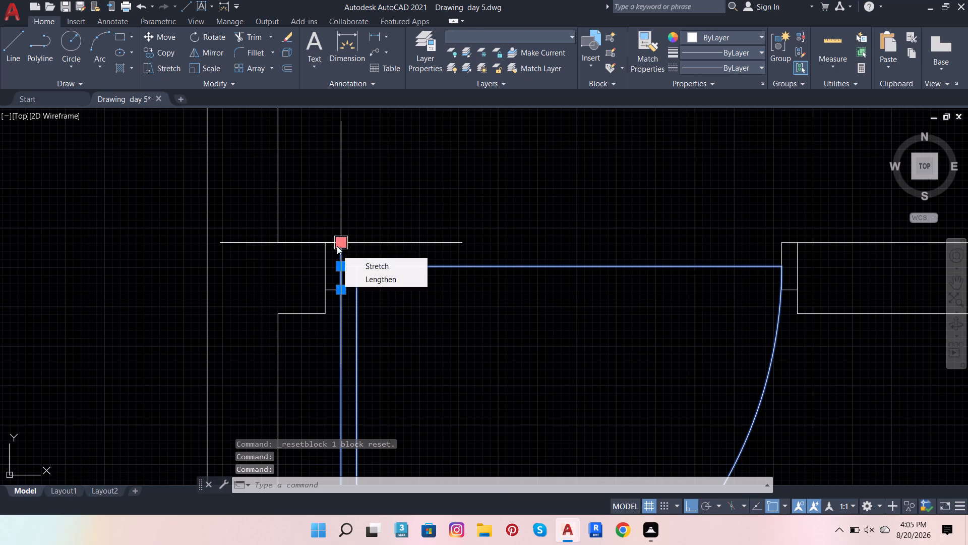
scroll(328, 243, "up", 2)
left_click(329, 243)
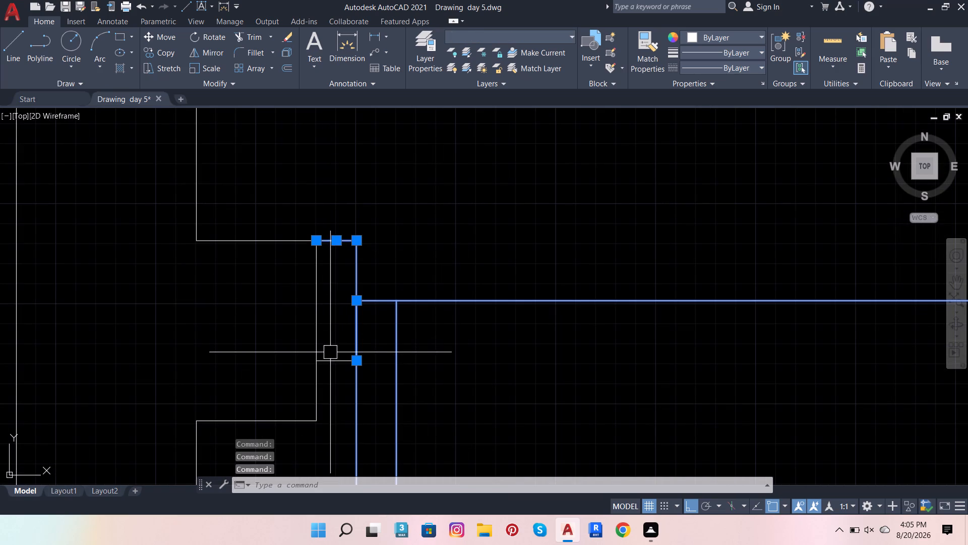
left_click(333, 356)
scroll(223, 333, "down", 3)
scroll(517, 315, "up", 3)
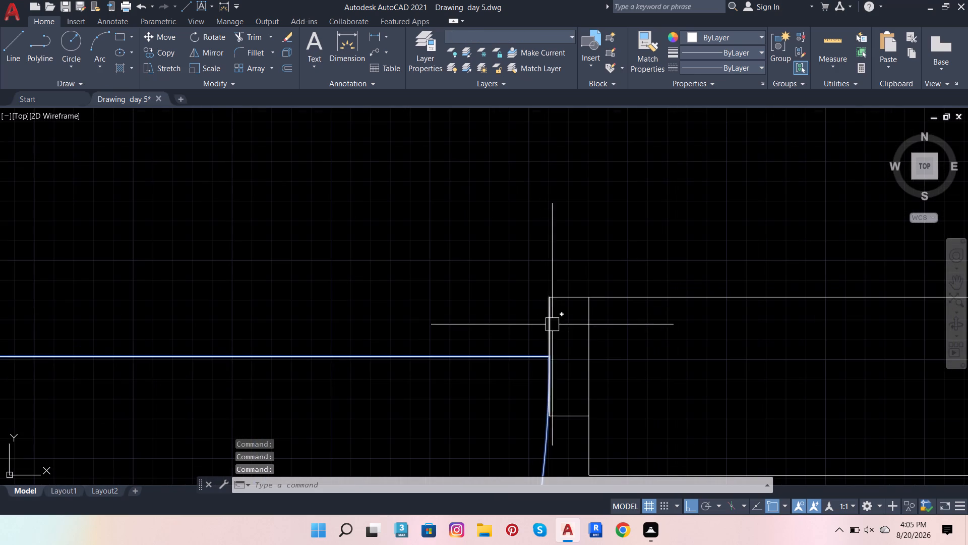
left_click(553, 325)
left_click(575, 297)
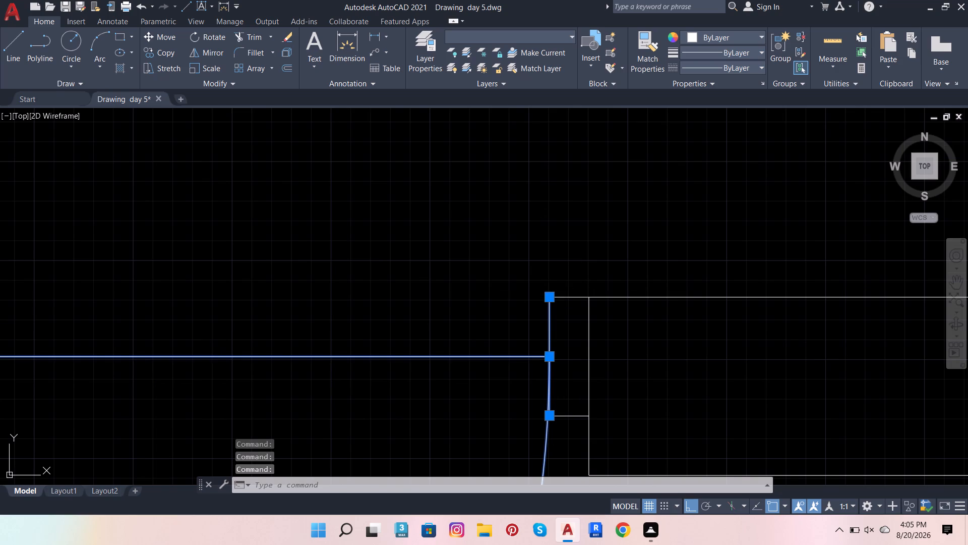
left_click(574, 416)
scroll(616, 345, "down", 7)
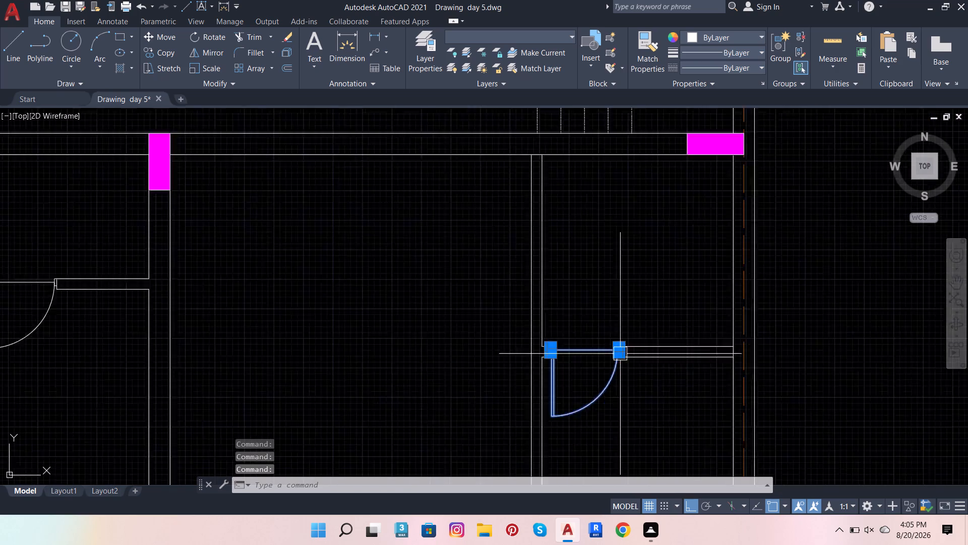
scroll(603, 394, "up", 4)
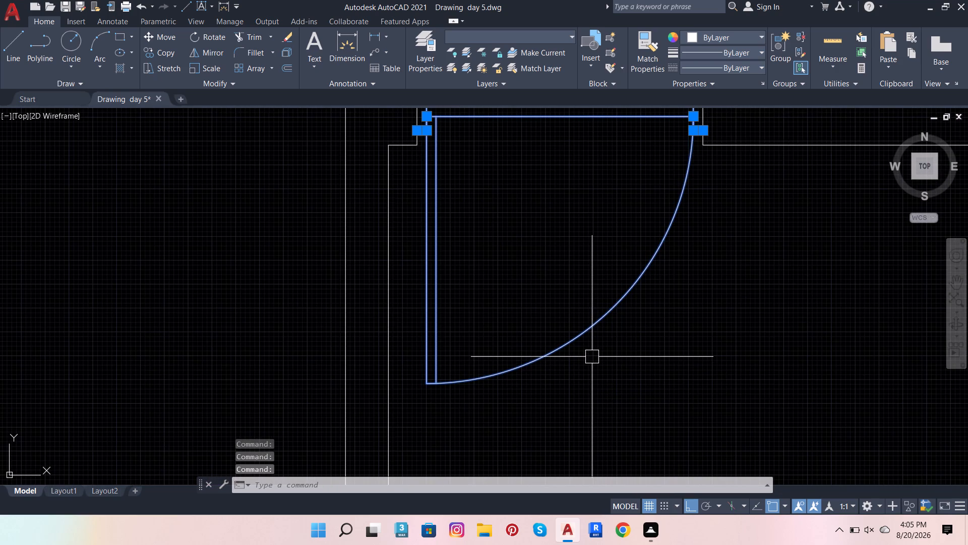
key("b")
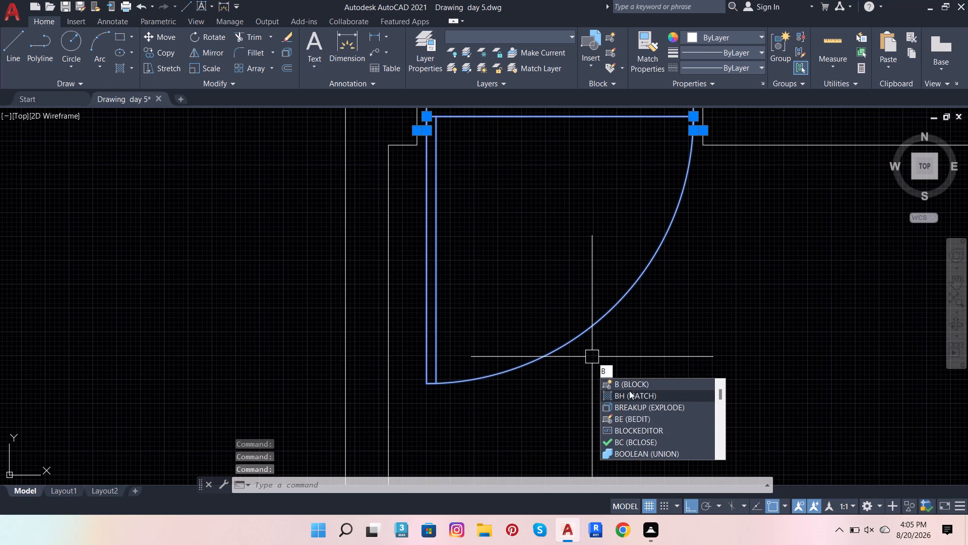
left_click(631, 385)
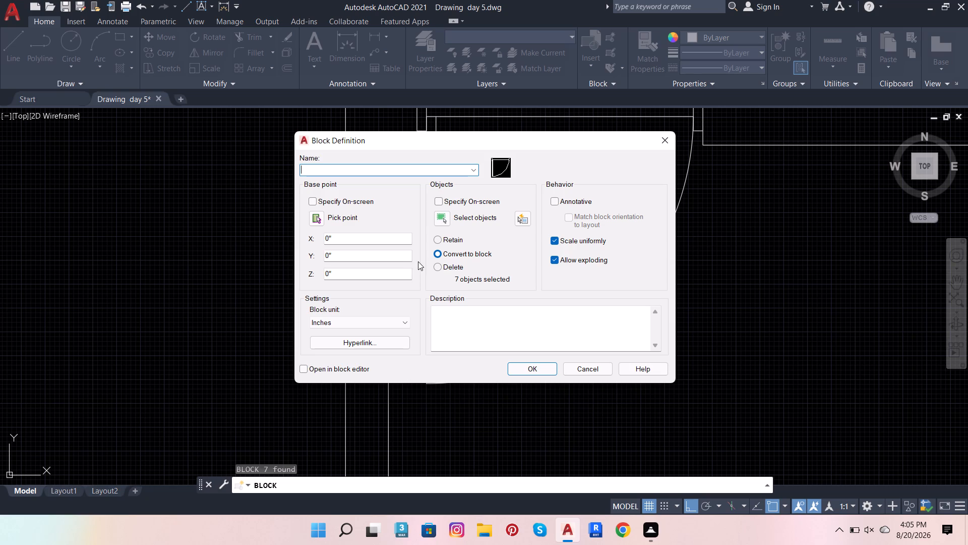
type("gf")
key("h")
key("d")
type("r67")
type("ju")
key("Delete")
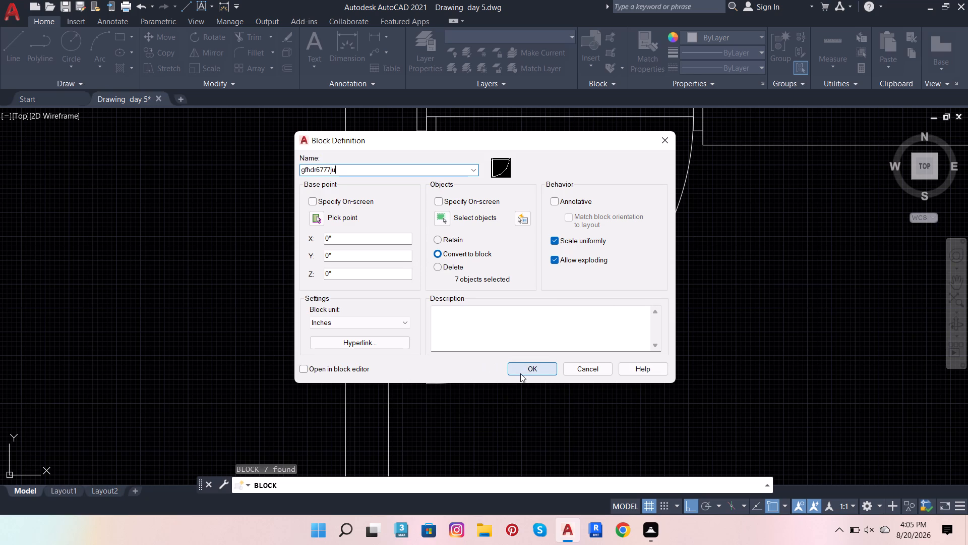
left_click(522, 366)
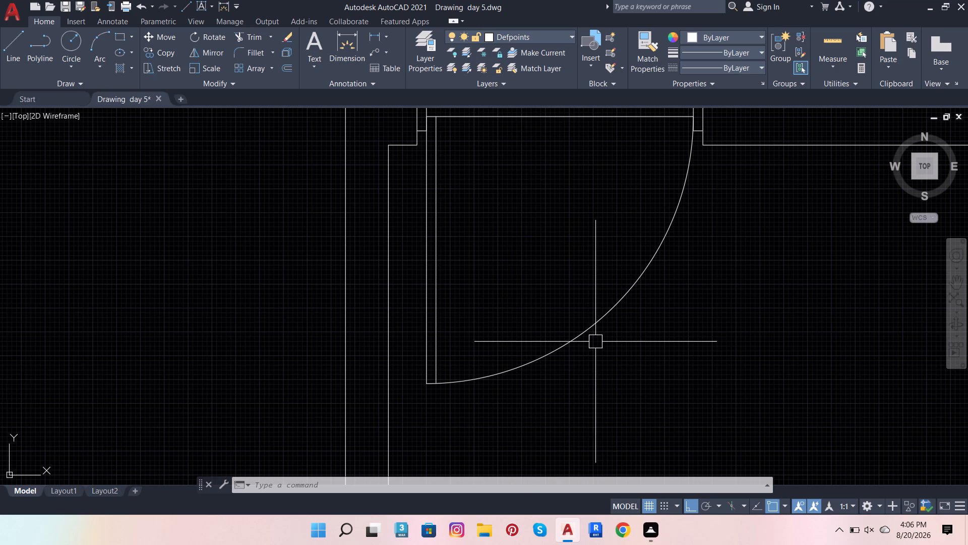
Trim away both horizontal wall lines between the two columns above the small middle room, including the stub beside the west column.
scroll(540, 402, "down", 4)
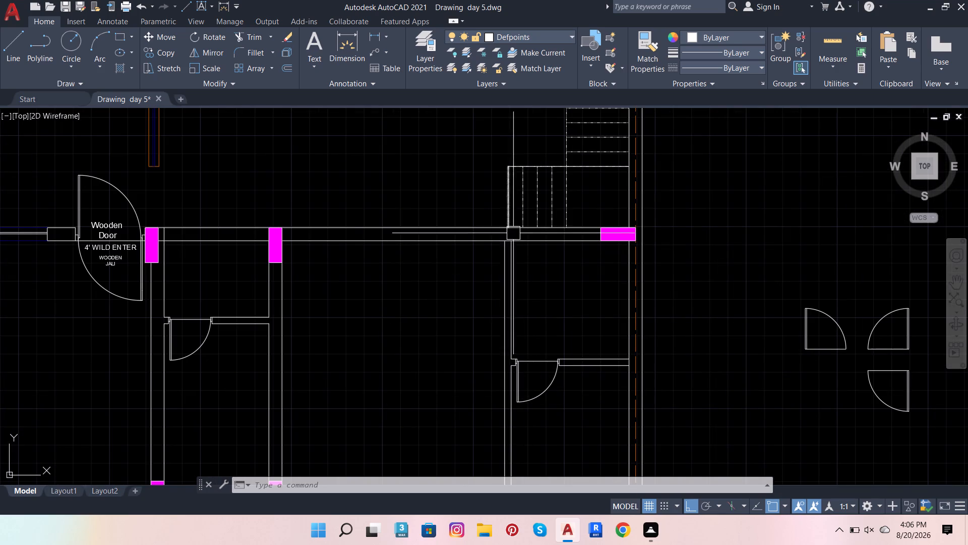
scroll(356, 253, "down", 2)
scroll(275, 245, "up", 4)
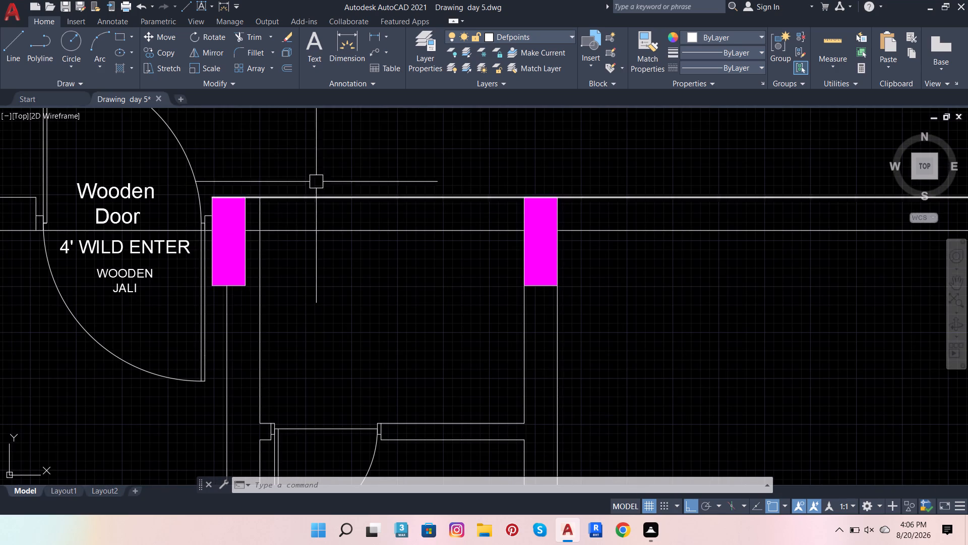
left_click(251, 36)
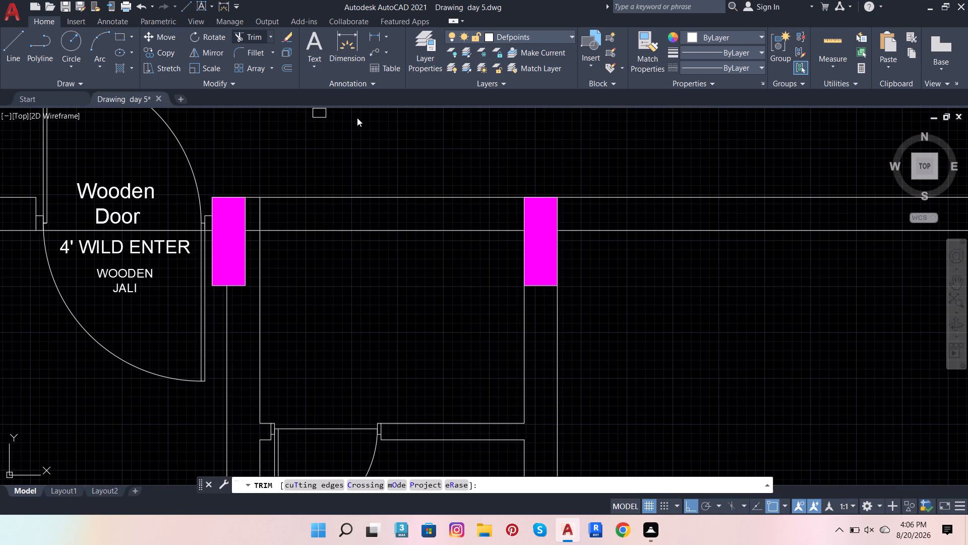
left_click(459, 200)
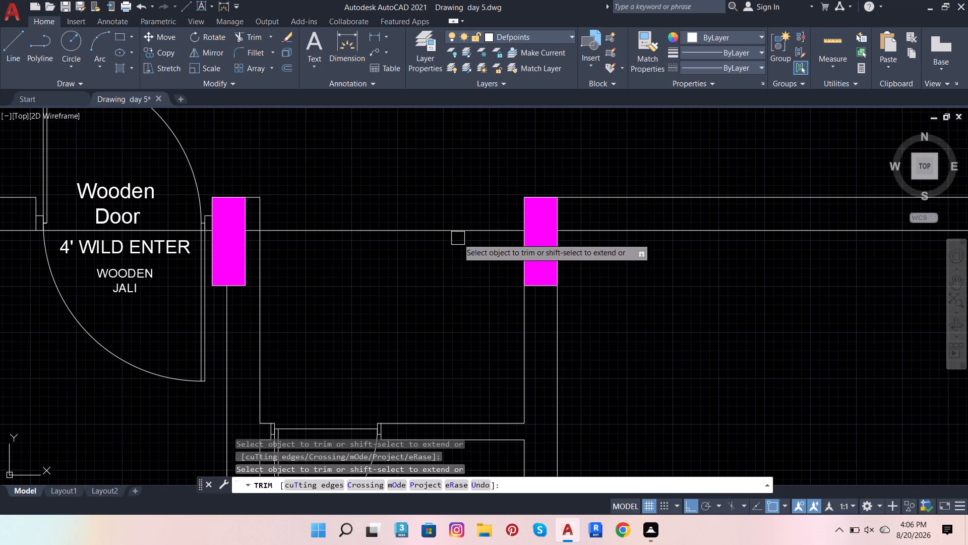
left_click(462, 231)
scroll(301, 233, "up", 2)
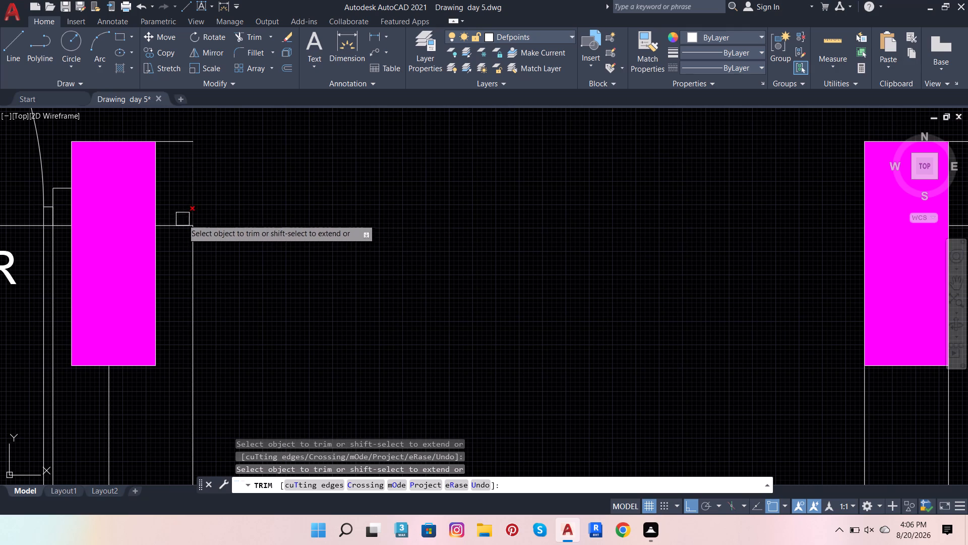
left_click(178, 227)
left_click(102, 225)
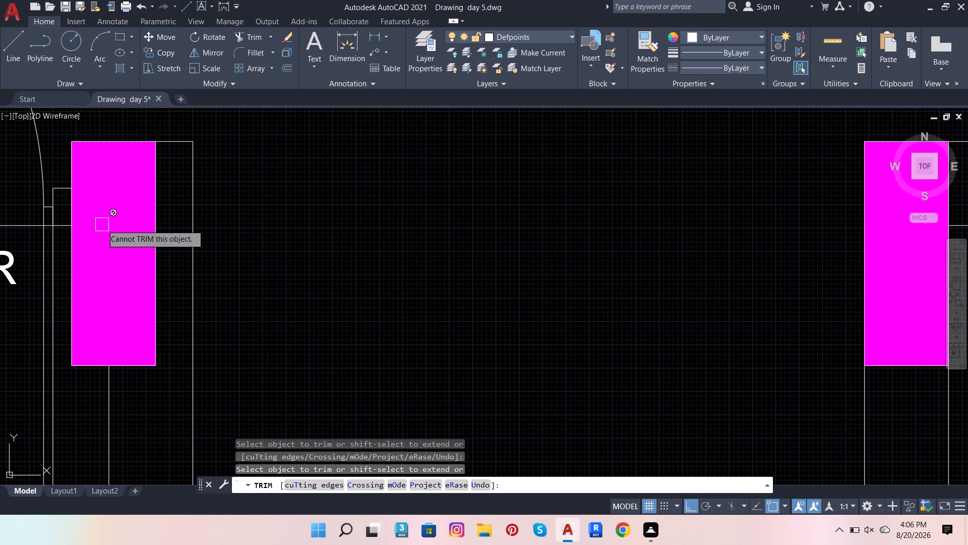
scroll(304, 228, "down", 2)
left_click(335, 216)
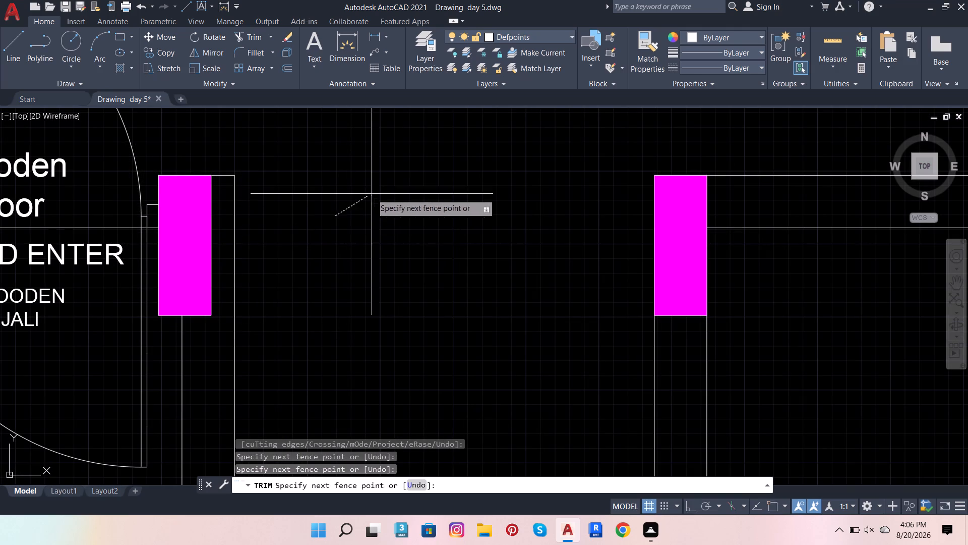
left_click(395, 182)
scroll(444, 288, "down", 3)
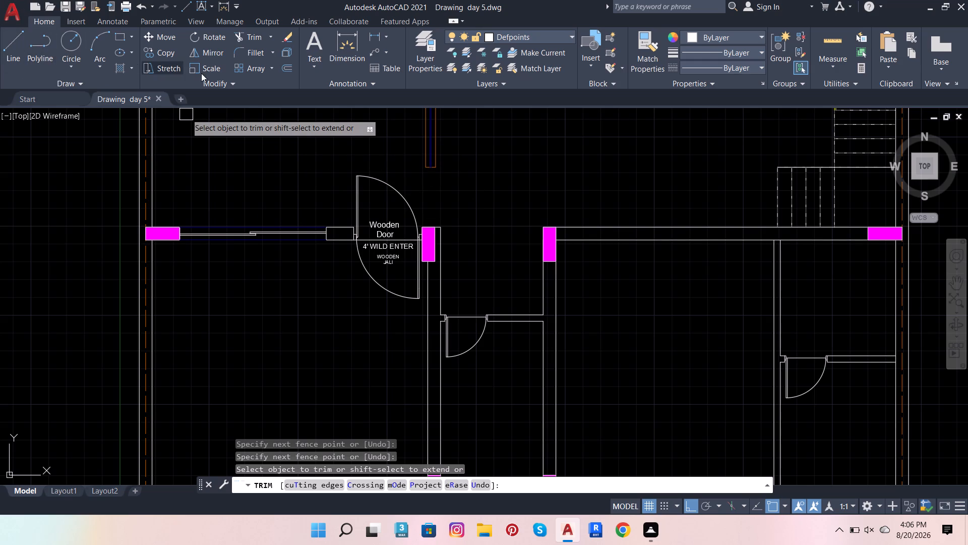
Offset the middle room's east wall inner line 2' westward, both above and below the wall containing the small door.
left_click(285, 65)
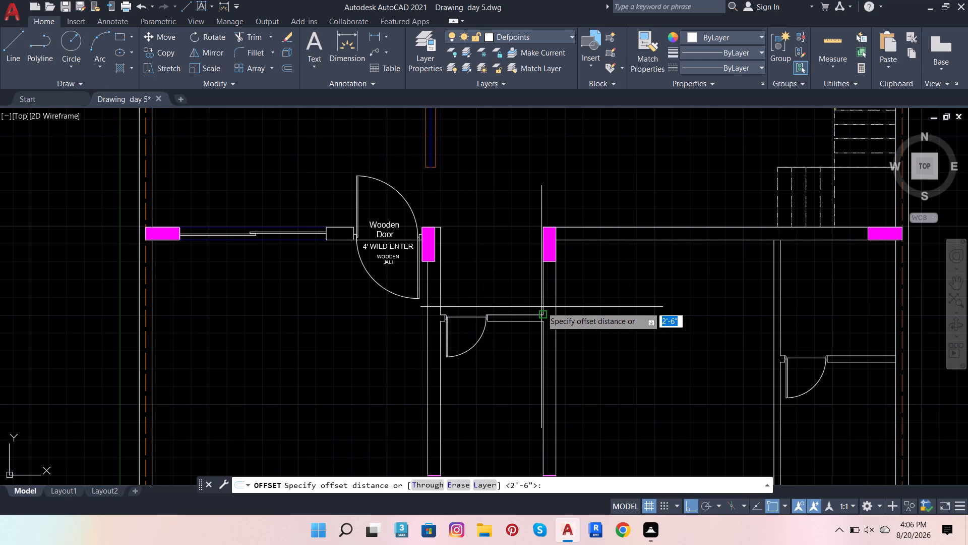
left_click(541, 307)
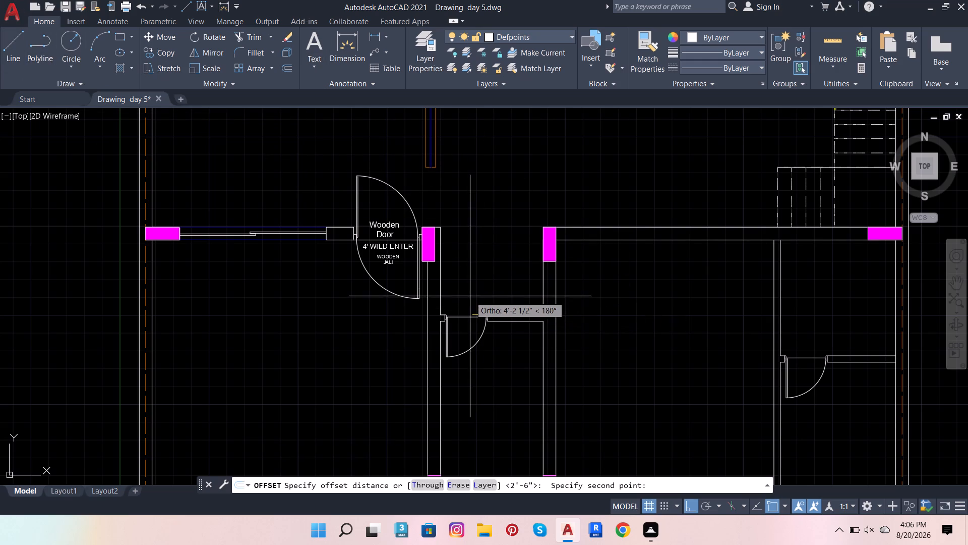
scroll(474, 285, "up", 2)
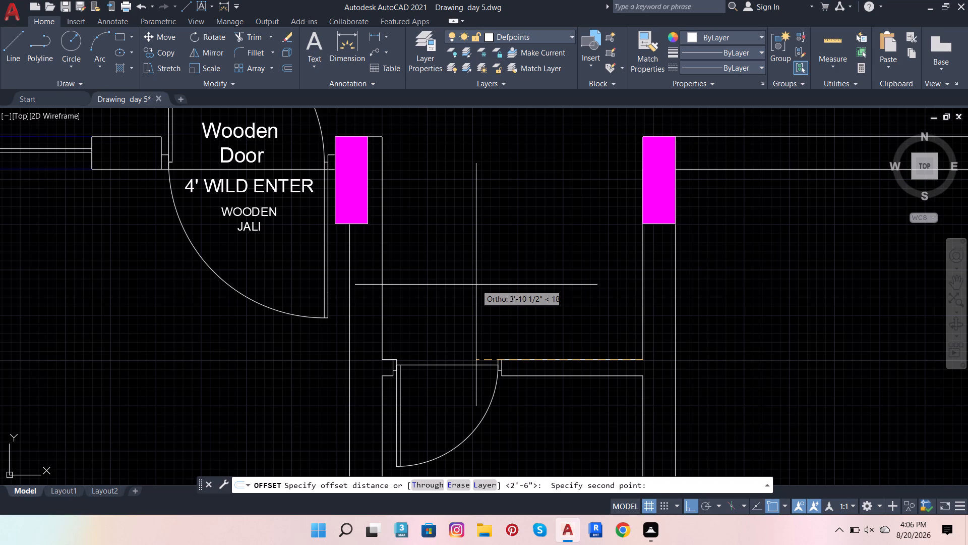
key("2")
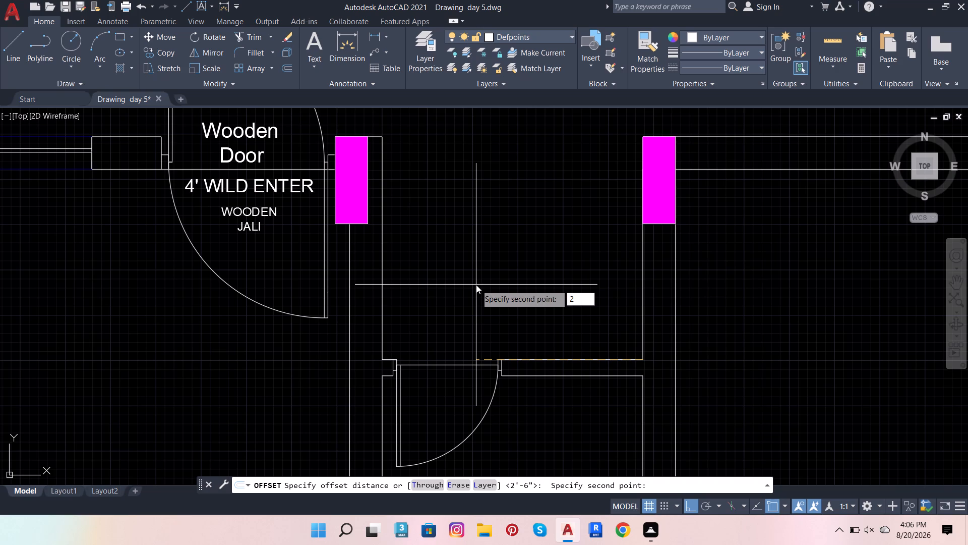
key("apostrophe")
key("Return")
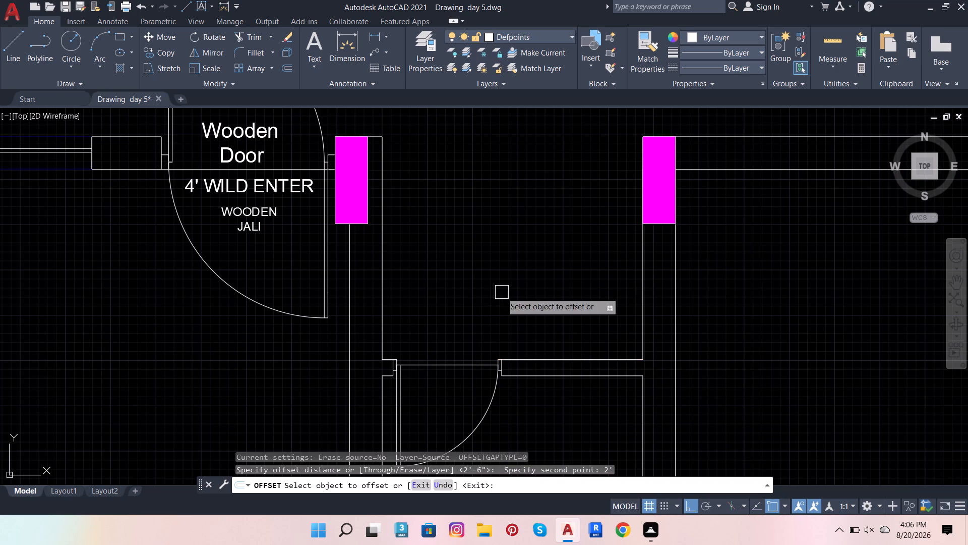
left_click_drag(643, 280, 620, 285)
left_click(490, 287)
scroll(585, 250, "down", 3)
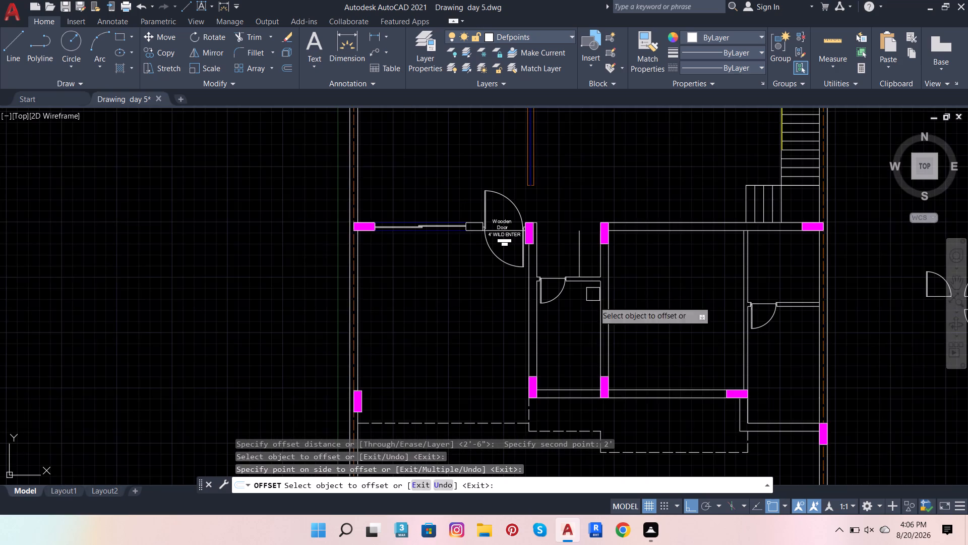
scroll(598, 359, "up", 2)
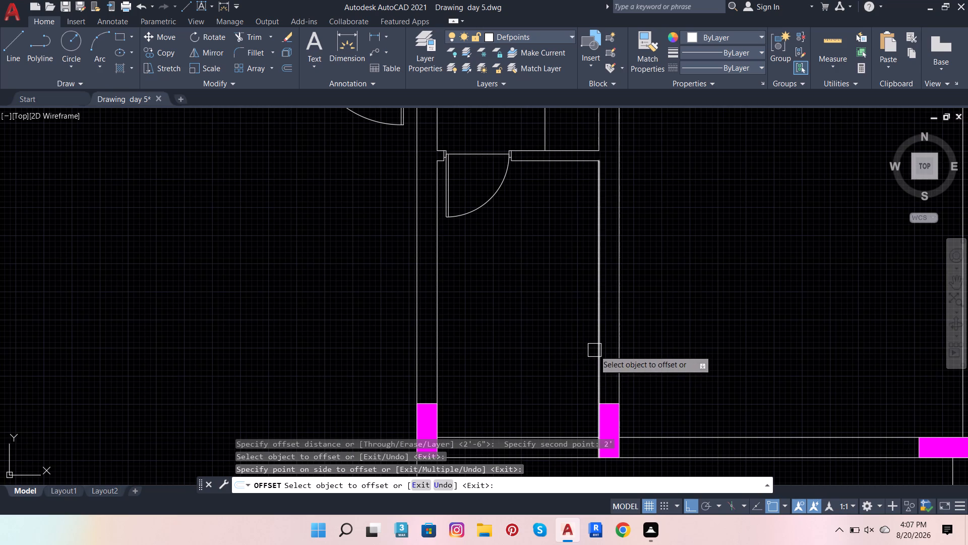
left_click(594, 350)
left_click(461, 350)
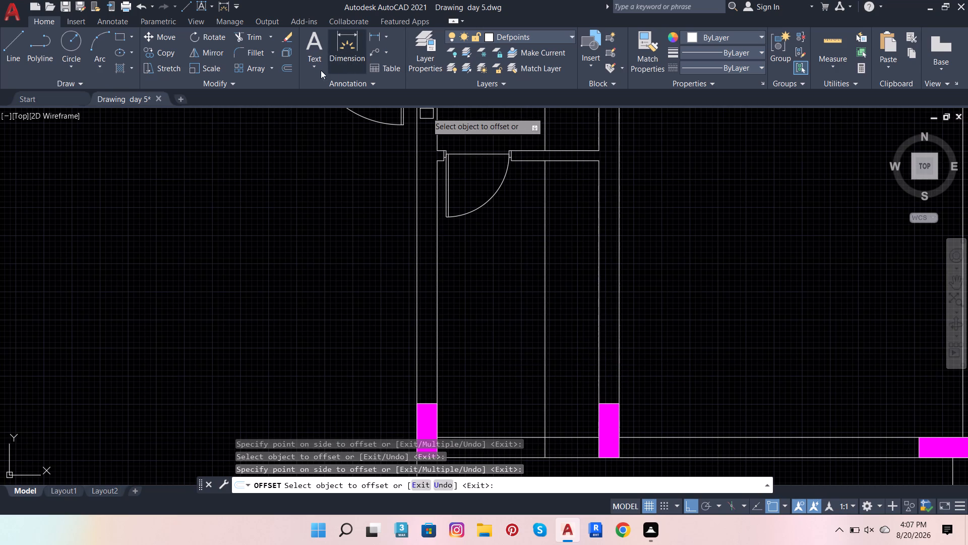
Offset the east wall's inner line below the small door's wall 4" westward into the room.
left_click(292, 70)
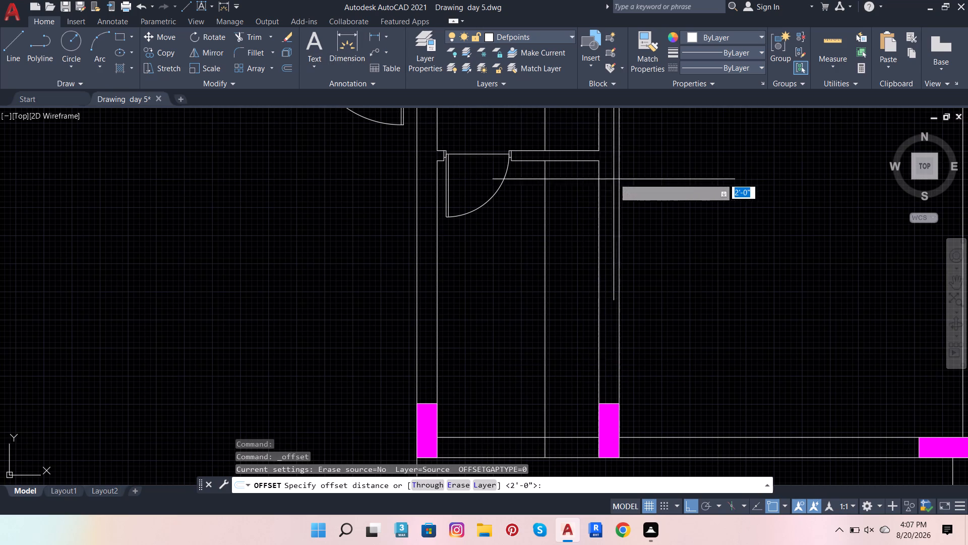
left_click(596, 158)
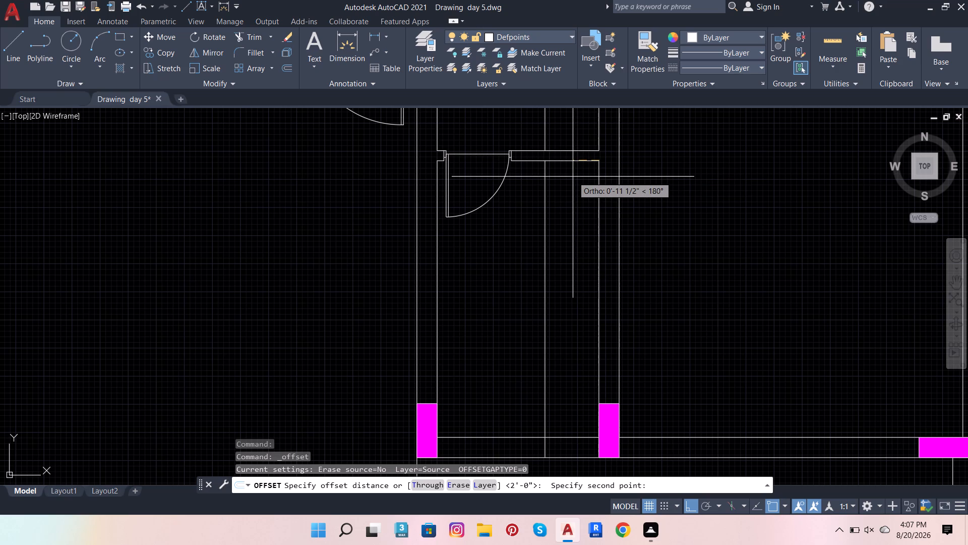
key("4")
key("Return")
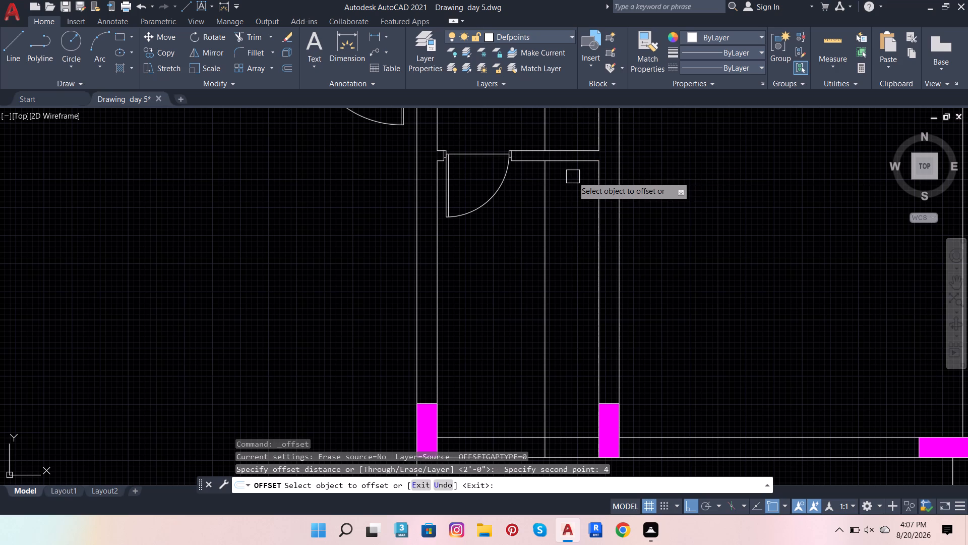
left_click(597, 209)
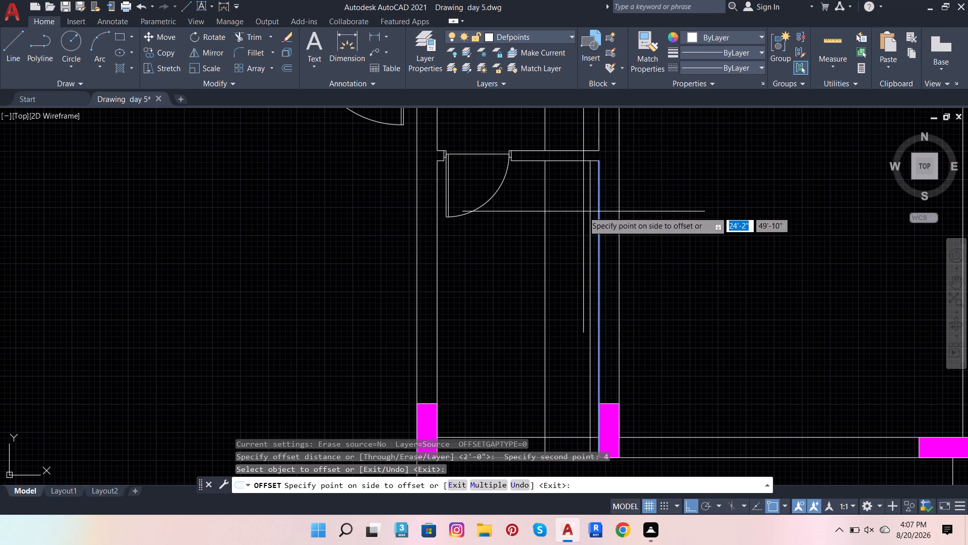
left_click(583, 211)
scroll(600, 192, "up", 3)
scroll(600, 216, "down", 1)
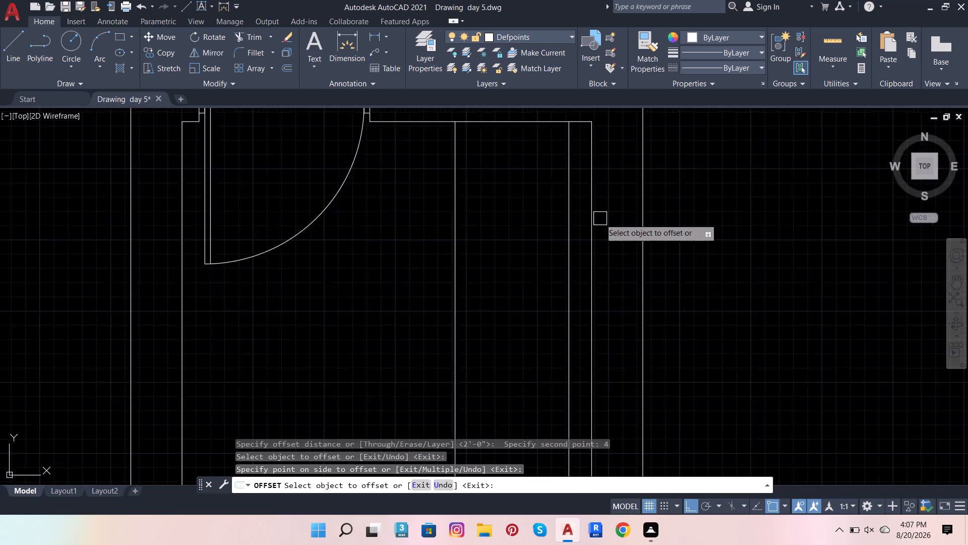
scroll(600, 219, "down", 1)
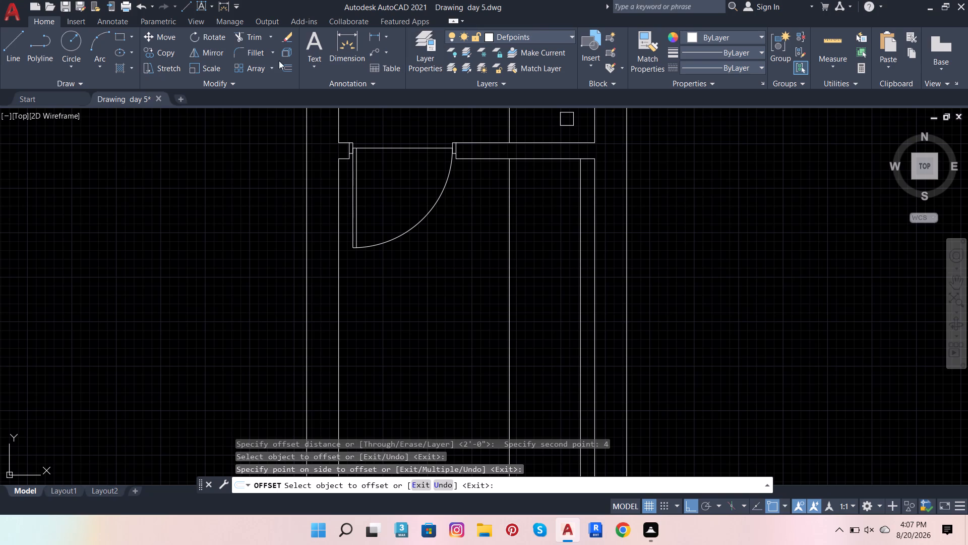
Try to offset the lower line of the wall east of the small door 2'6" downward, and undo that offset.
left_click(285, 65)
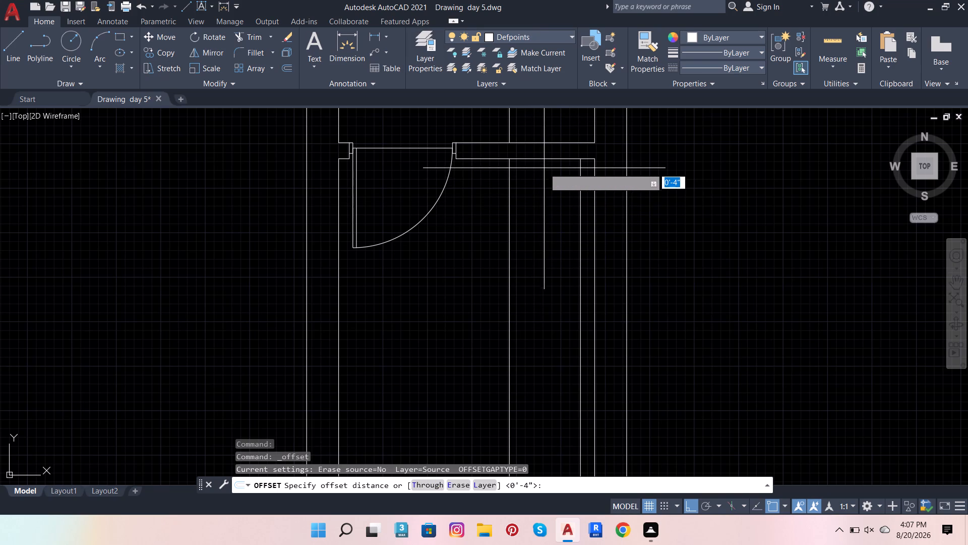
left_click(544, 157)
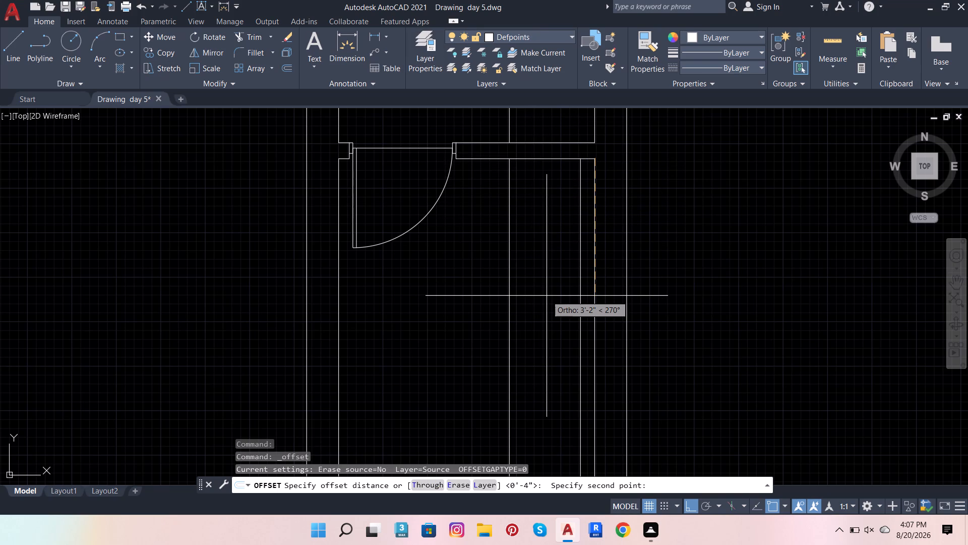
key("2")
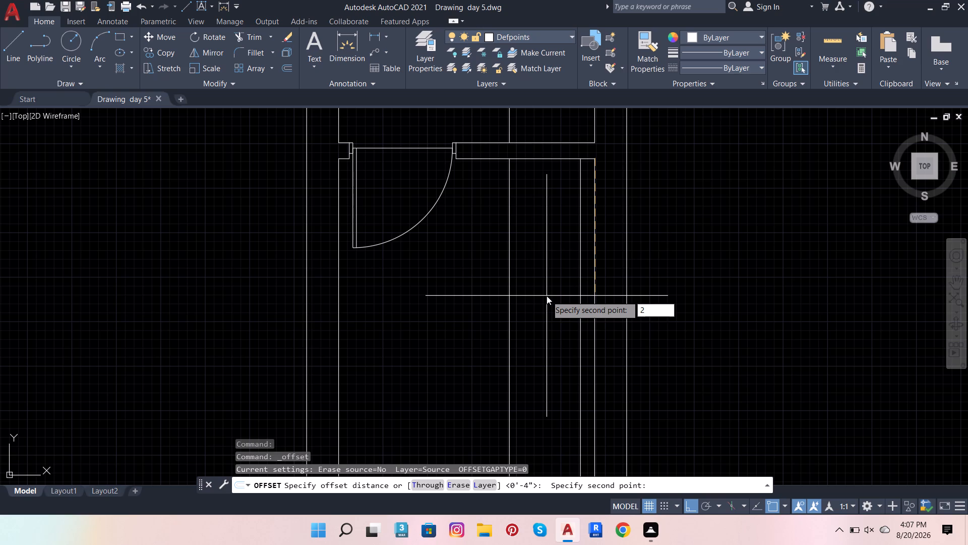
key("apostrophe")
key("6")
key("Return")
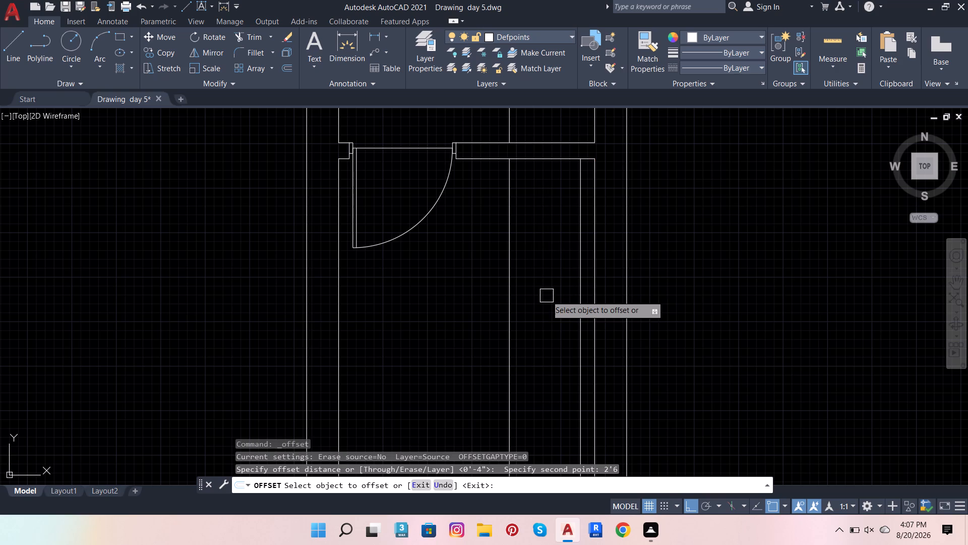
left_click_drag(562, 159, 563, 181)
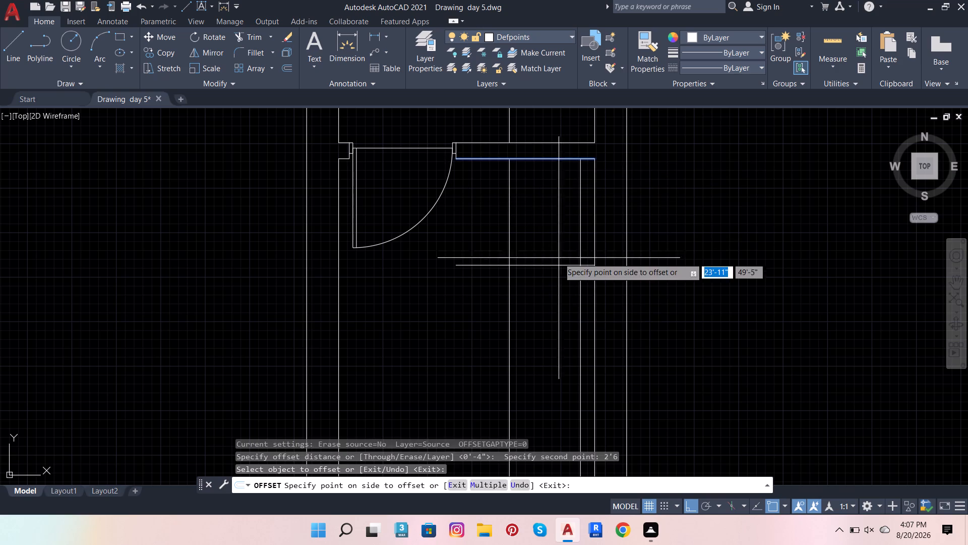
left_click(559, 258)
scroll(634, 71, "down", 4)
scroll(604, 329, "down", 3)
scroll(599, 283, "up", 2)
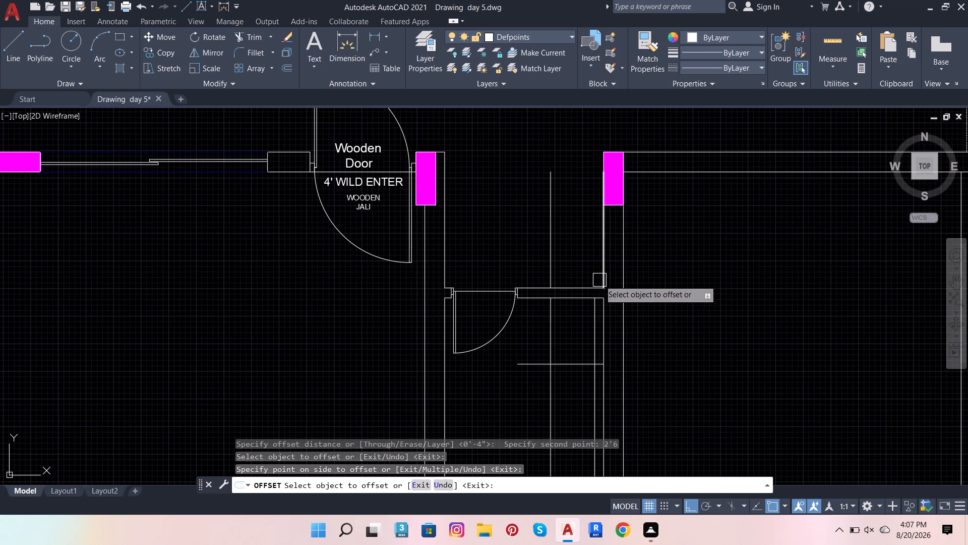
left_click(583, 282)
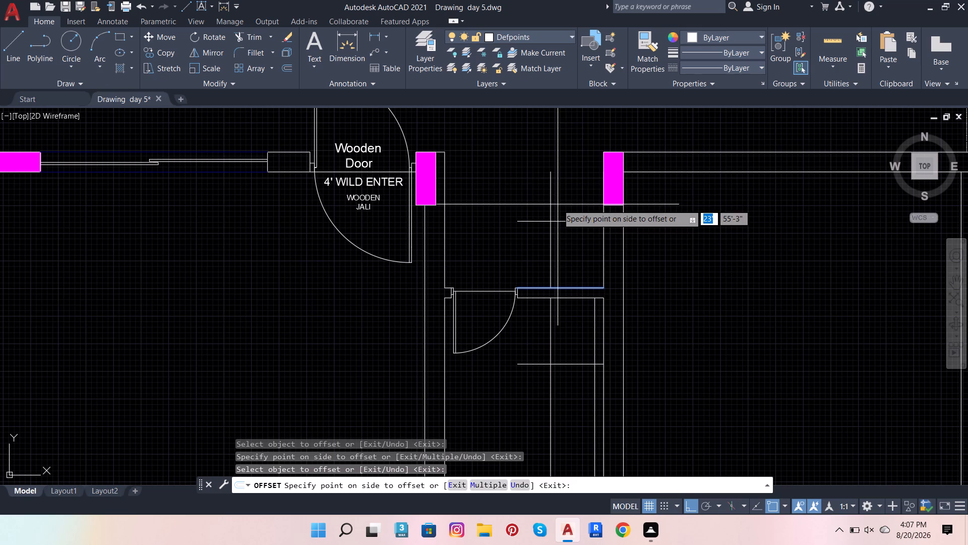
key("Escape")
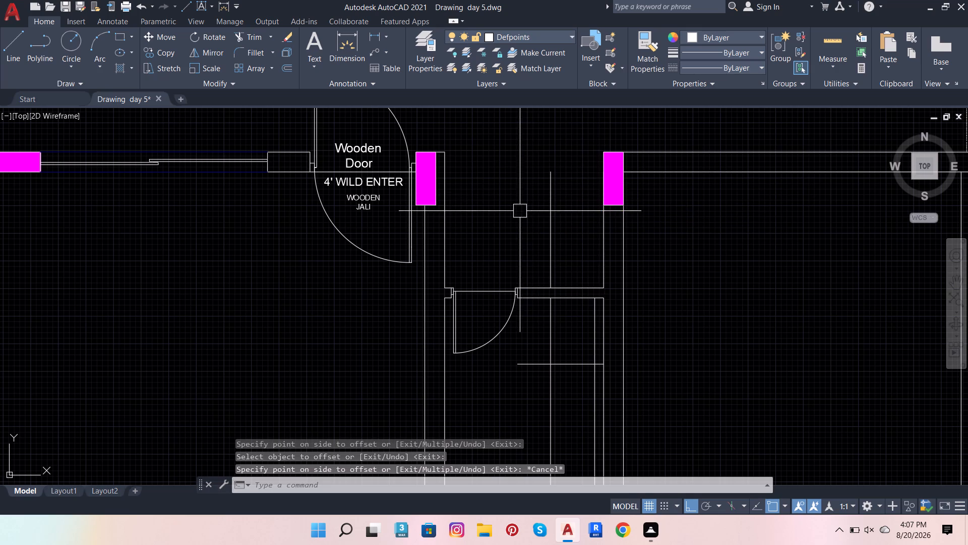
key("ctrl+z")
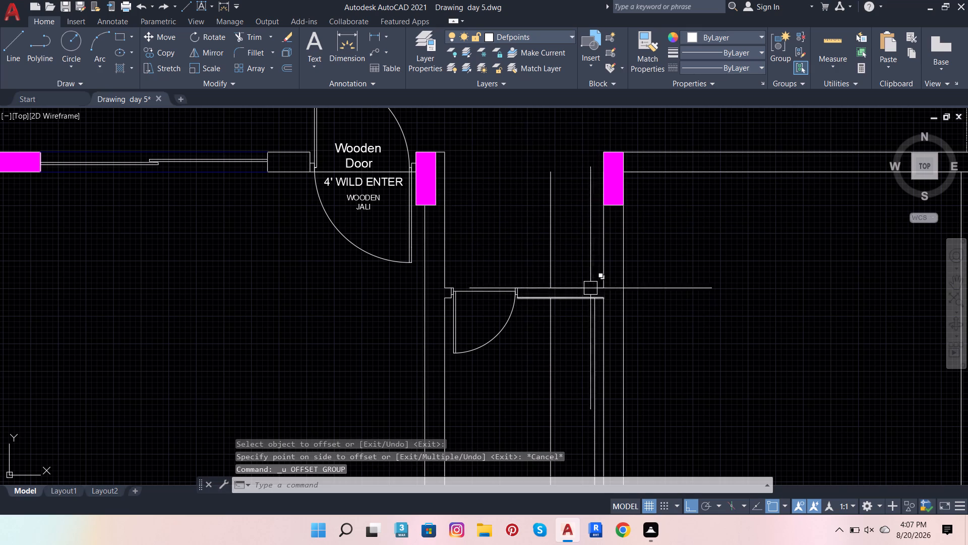
Start an offset for the upper line of the wall beside the small door, measuring from its east corner.
left_click(591, 281)
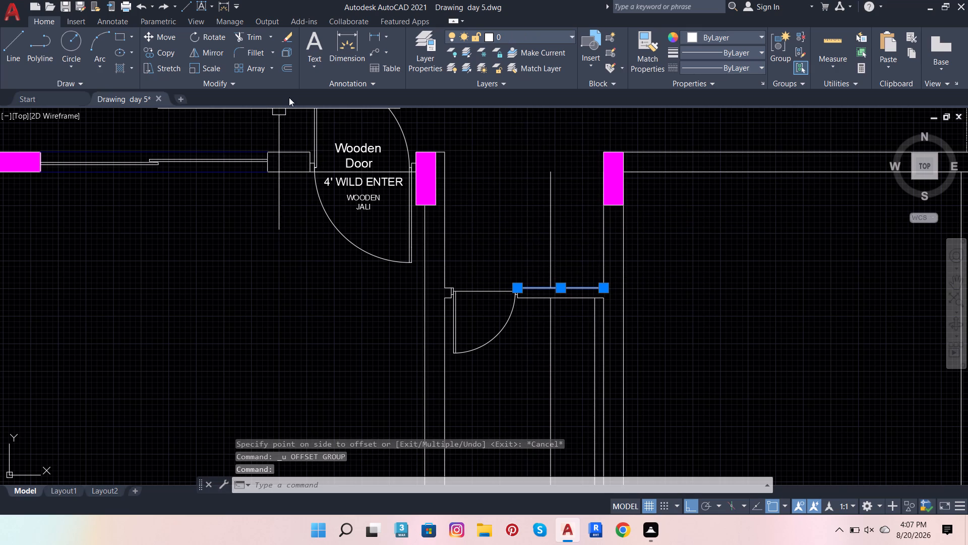
left_click(290, 71)
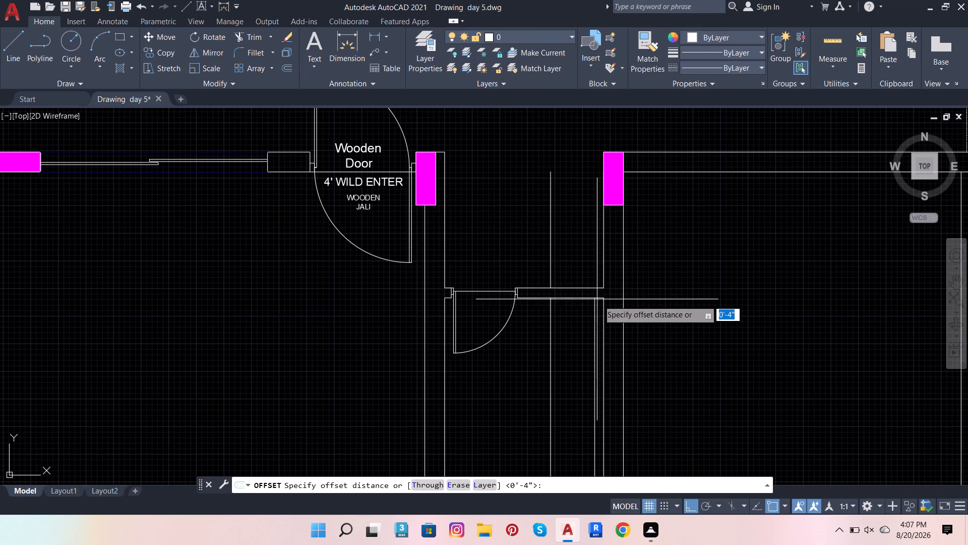
left_click(601, 288)
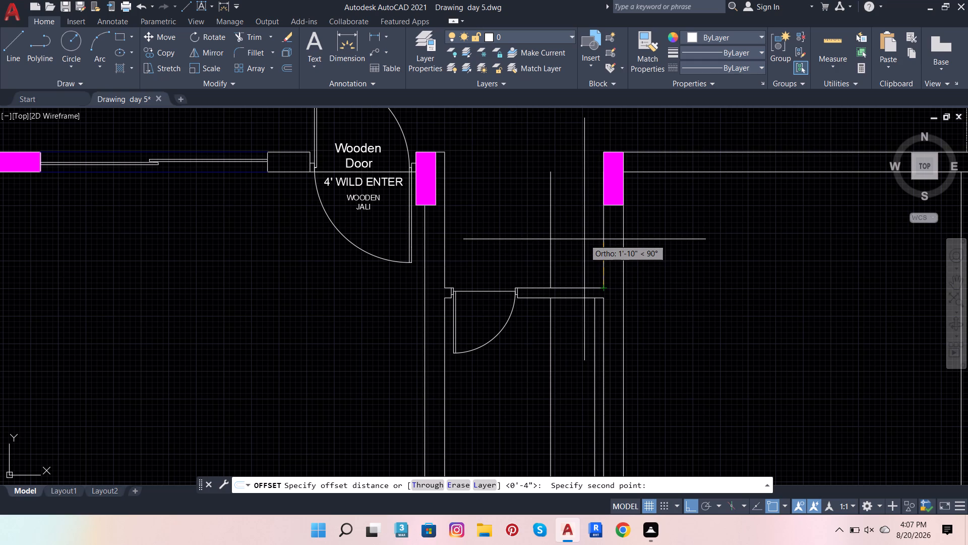
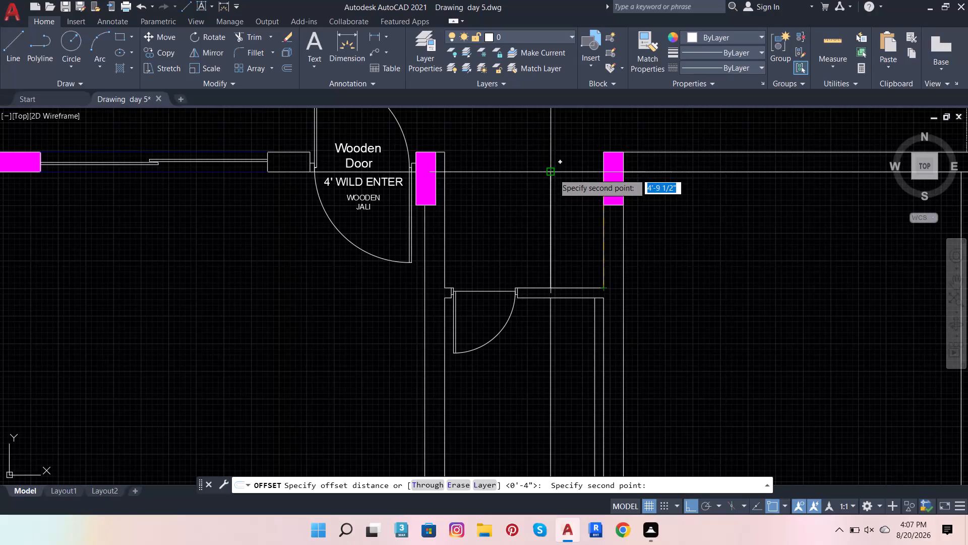
Draw a 2' horizontal line from the top end of the 2' offset line above the small door's wall eastward to the column.
scroll(554, 174, "up", 2)
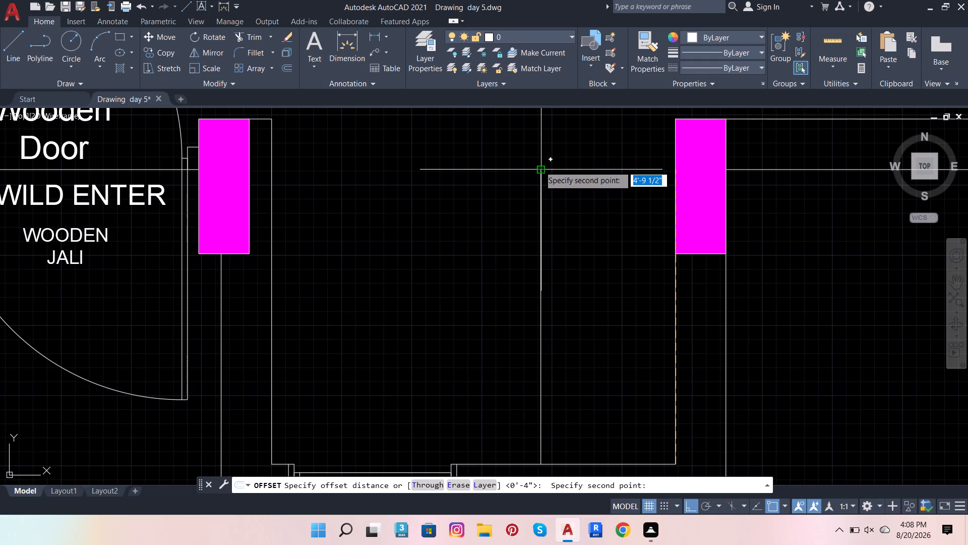
left_click(539, 166)
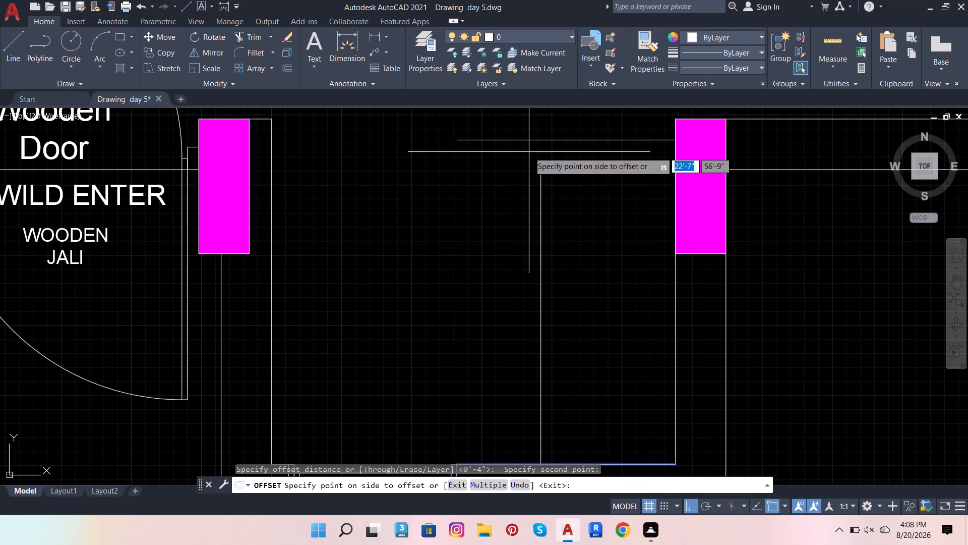
left_click(17, 36)
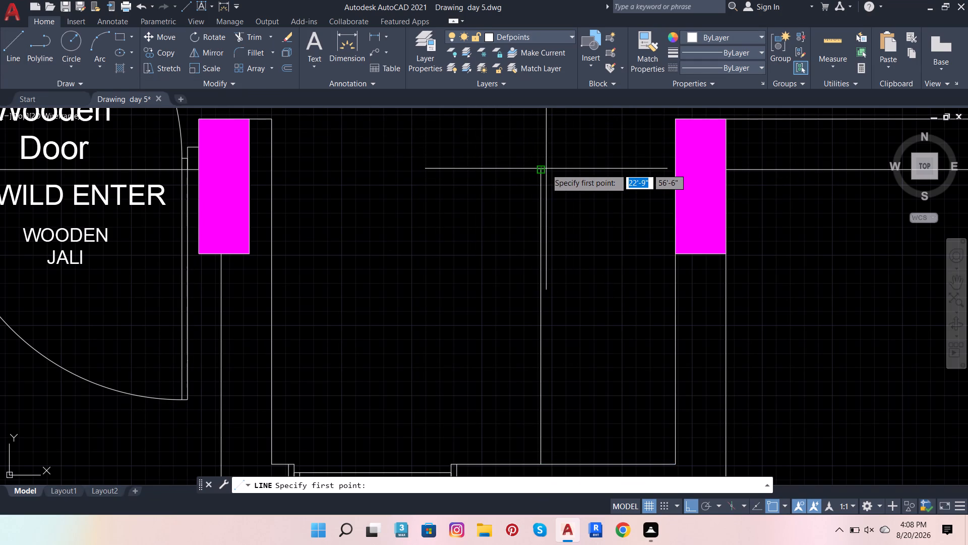
left_click(543, 170)
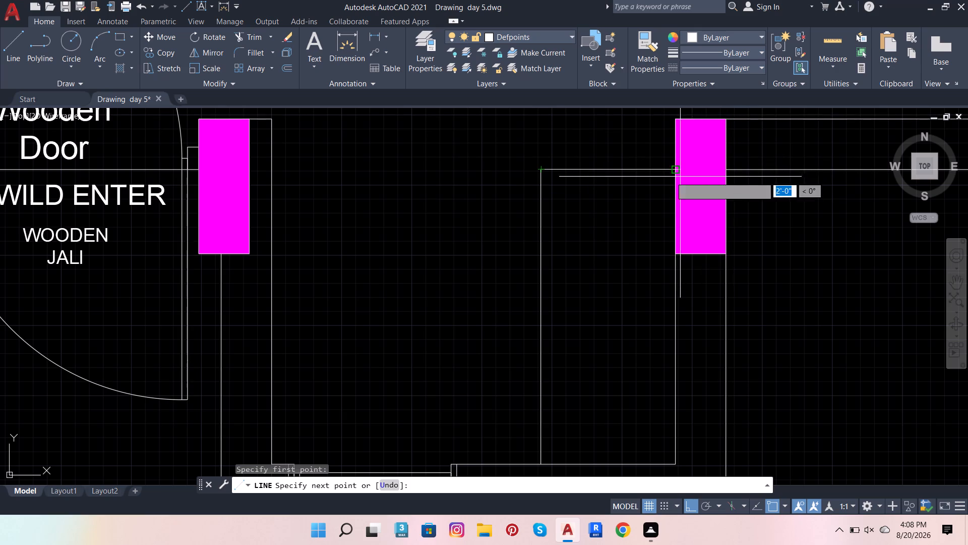
left_click(675, 168)
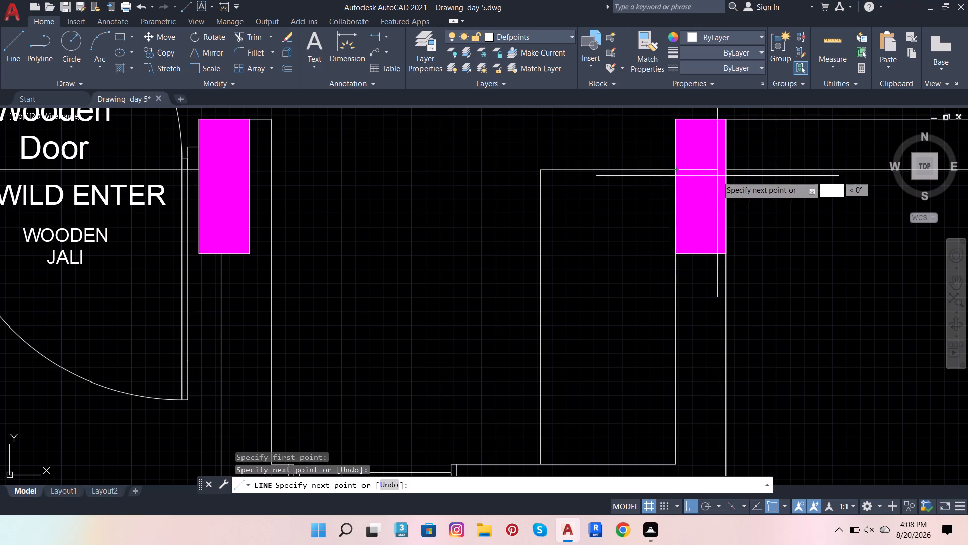
key("Escape")
Offset the lower line of the wall east of the small door 2'6" downward into the room.
scroll(482, 89, "down", 2)
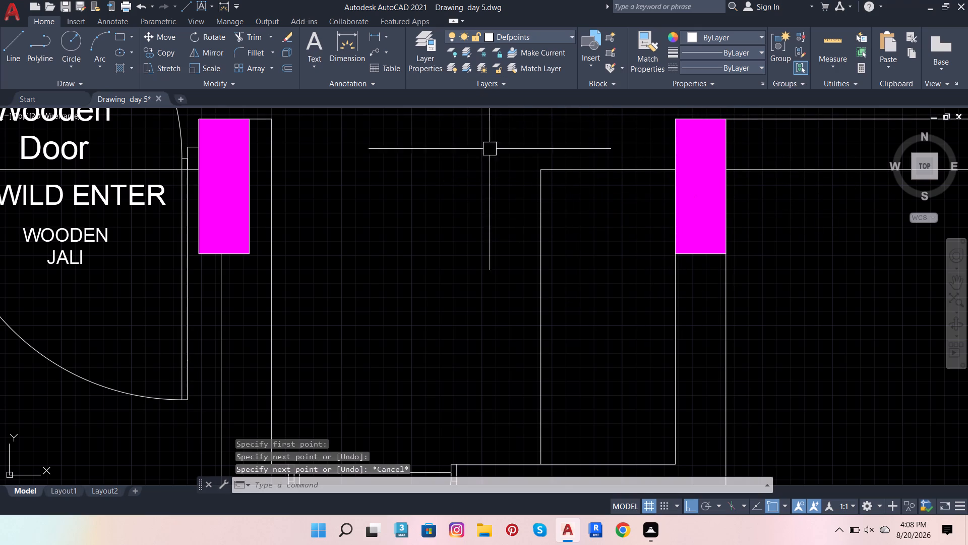
scroll(519, 290, "down", 3)
scroll(594, 295, "down", 2)
scroll(579, 360, "up", 4)
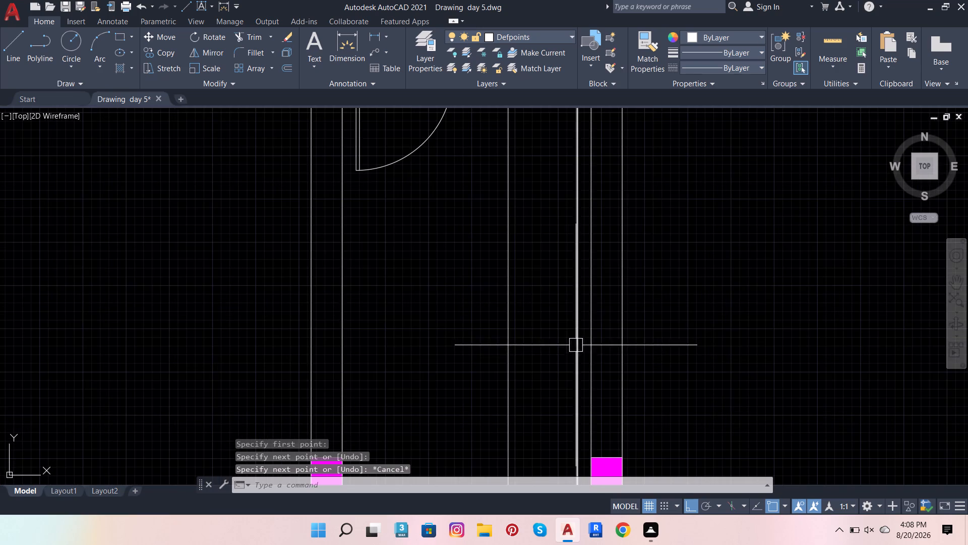
scroll(543, 237, "down", 2)
scroll(548, 179, "up", 3)
left_click(548, 179)
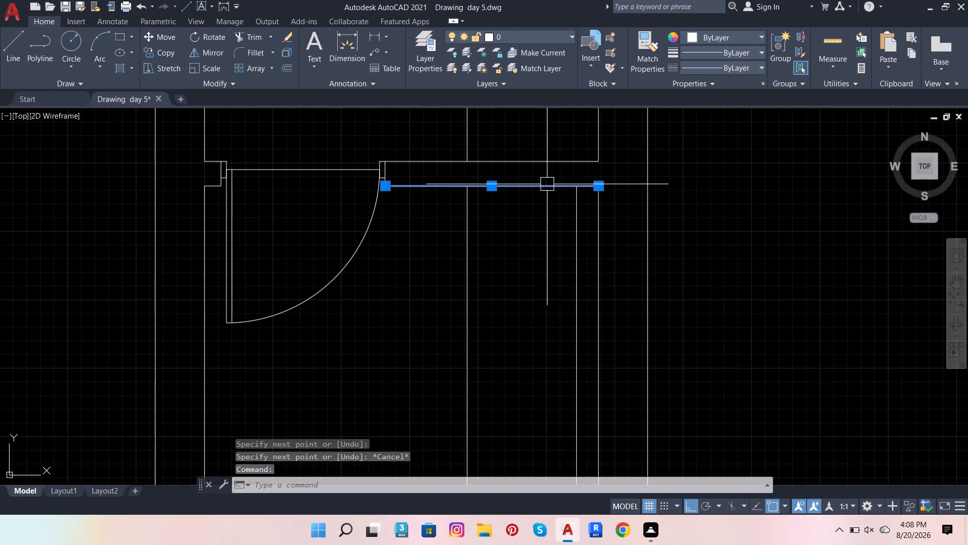
left_click(285, 67)
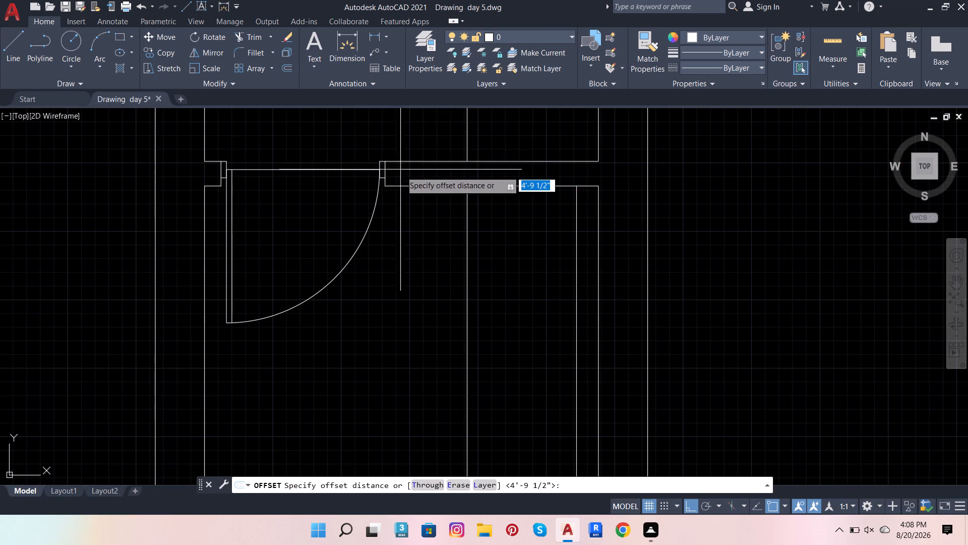
left_click(398, 184)
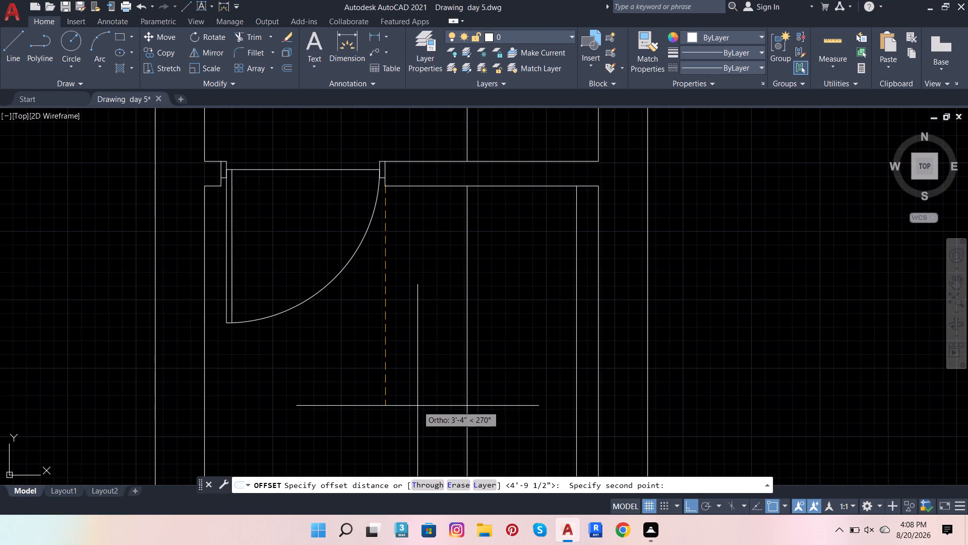
type("2'")
key("6")
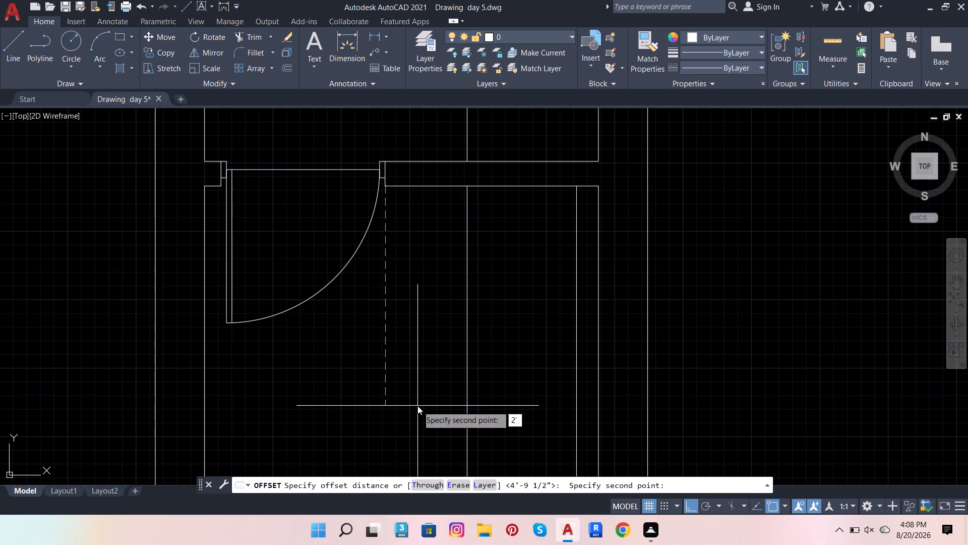
key("Return")
left_click(400, 397)
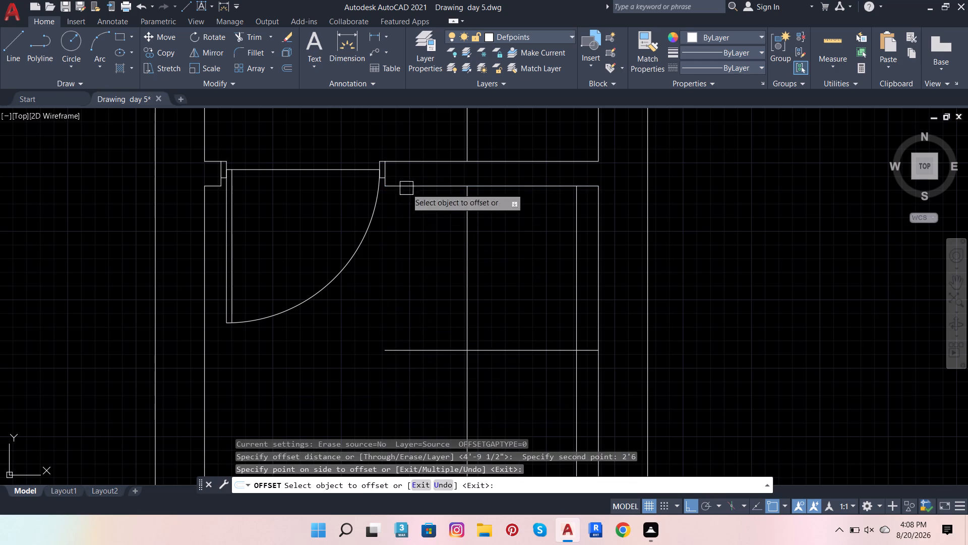
Trim the 2'6" offset line between the 2' and 4" offset lines, and cut the 2' line below it.
left_click(243, 36)
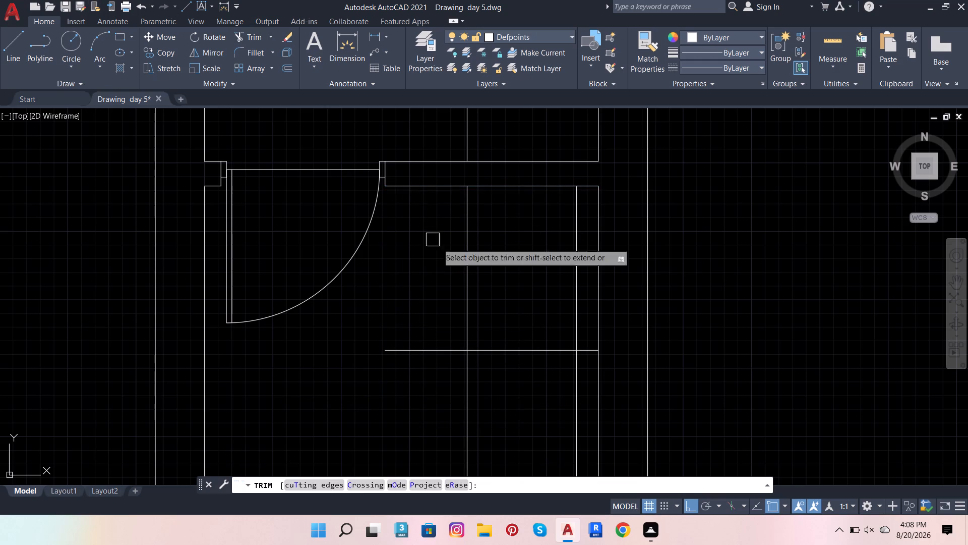
left_click(425, 344)
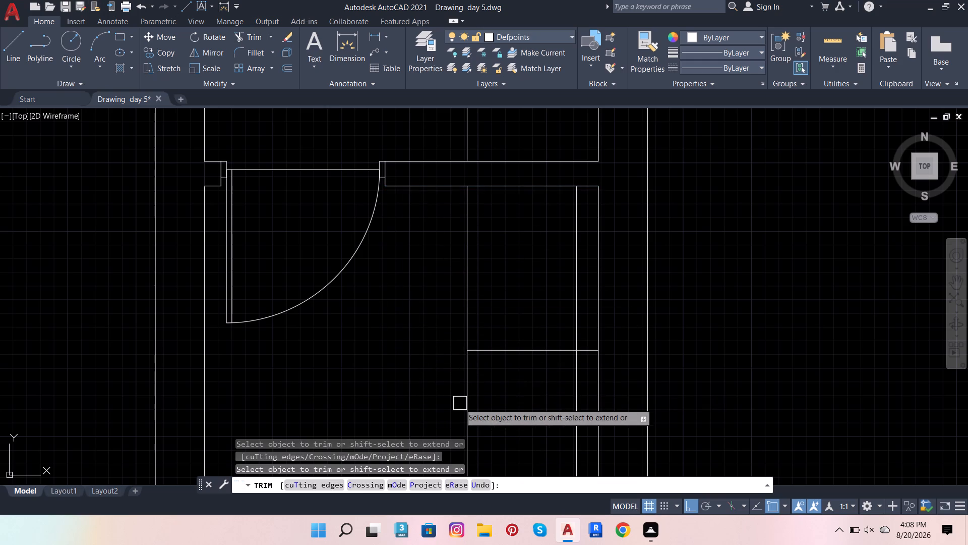
scroll(519, 358, "down", 3)
left_click(512, 388)
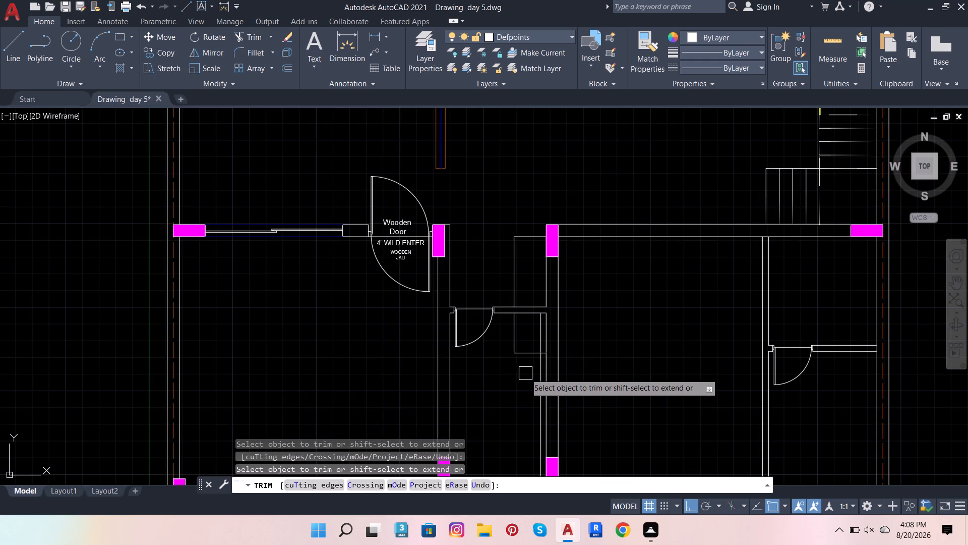
scroll(525, 372, "up", 3)
scroll(569, 290, "up", 3)
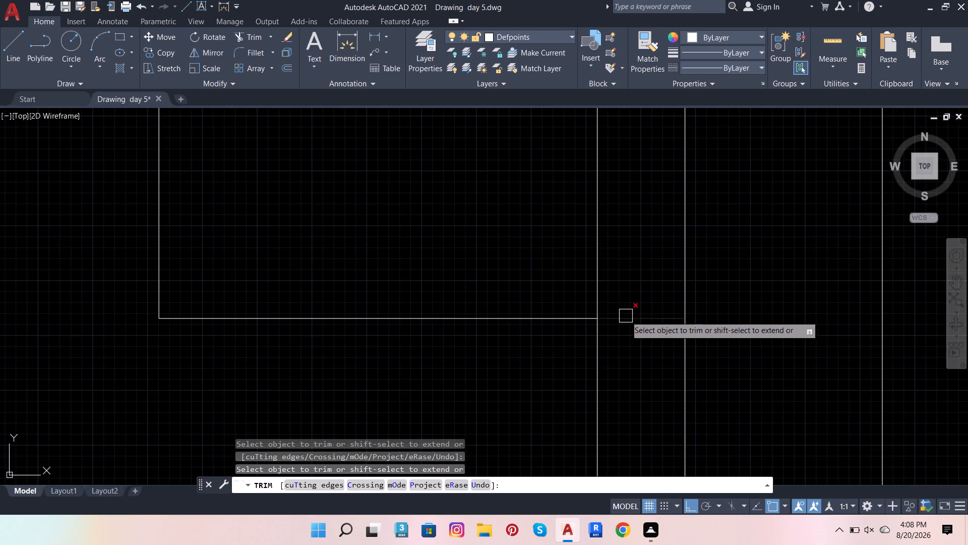
left_click(627, 318)
Trim the 4" offset line inside the bottom wall and within the small box, and extend the box's lower edge to the east wall.
scroll(642, 294, "down", 7)
scroll(661, 376, "up", 4)
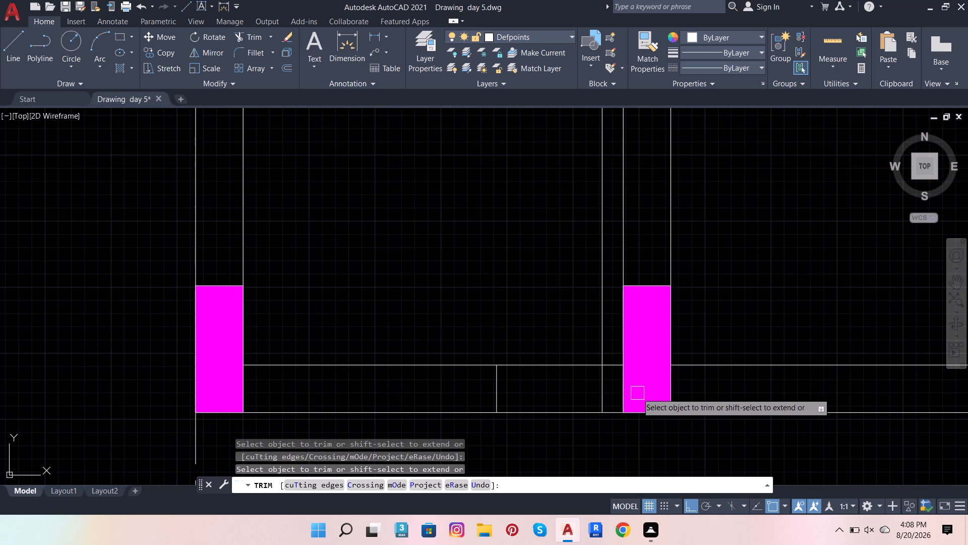
scroll(601, 391, "down", 2)
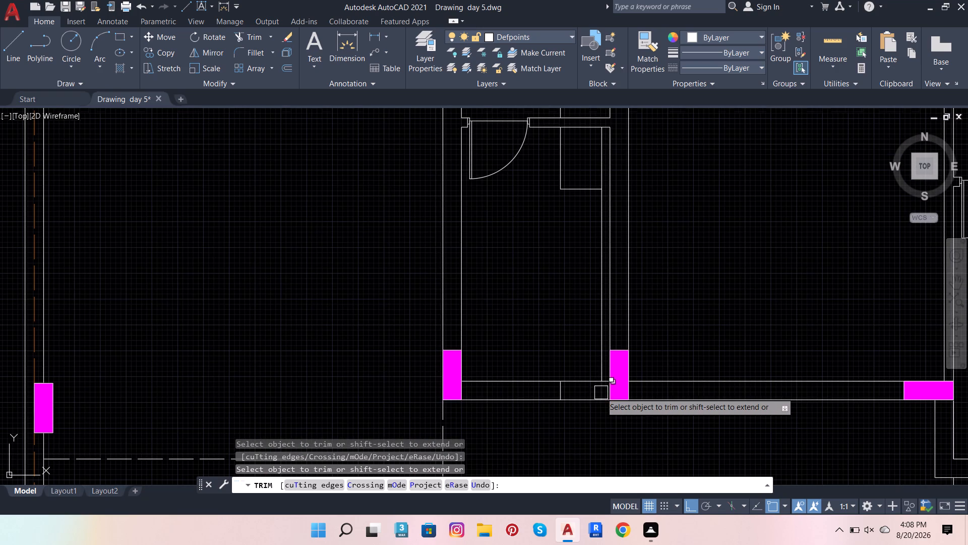
scroll(601, 393, "up", 1)
left_click(601, 393)
scroll(711, 392, "down", 1)
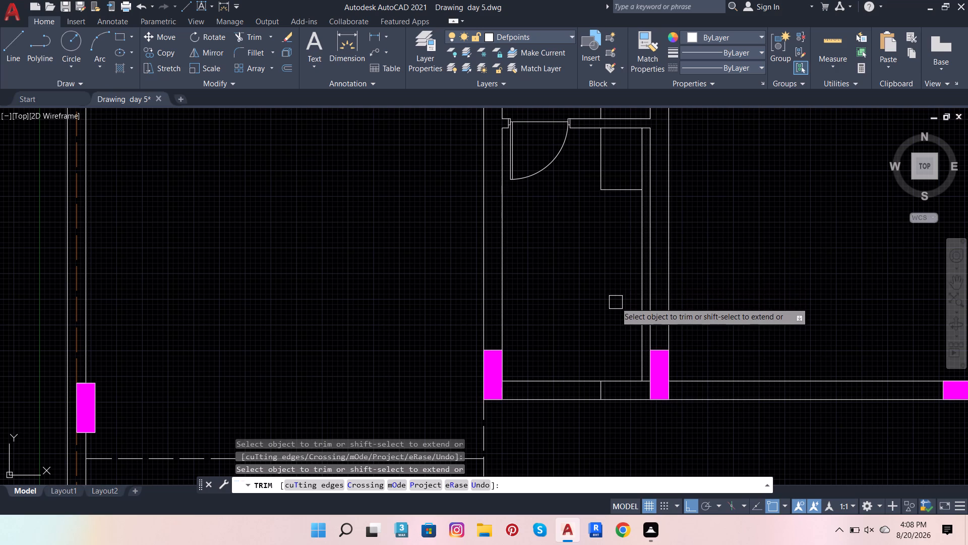
left_click(639, 173)
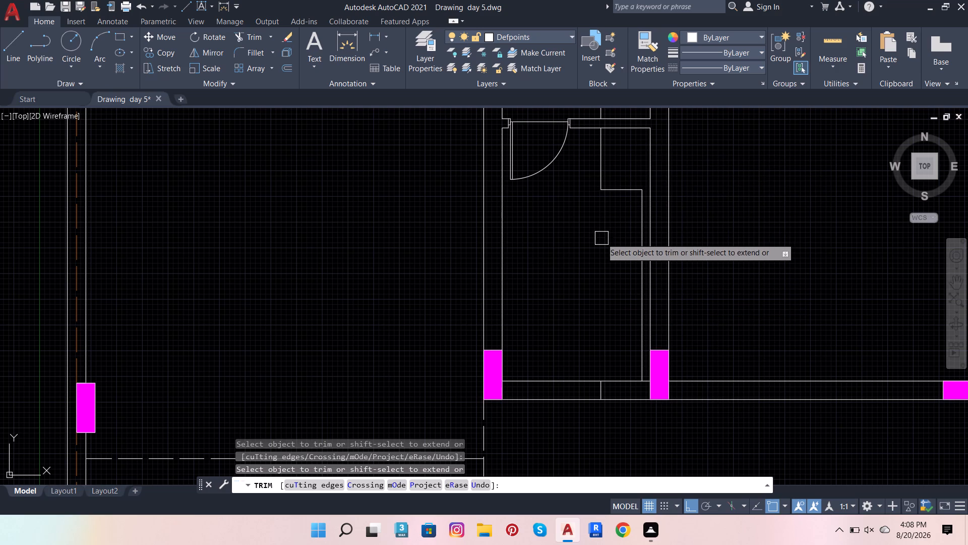
left_click(627, 192, "shift")
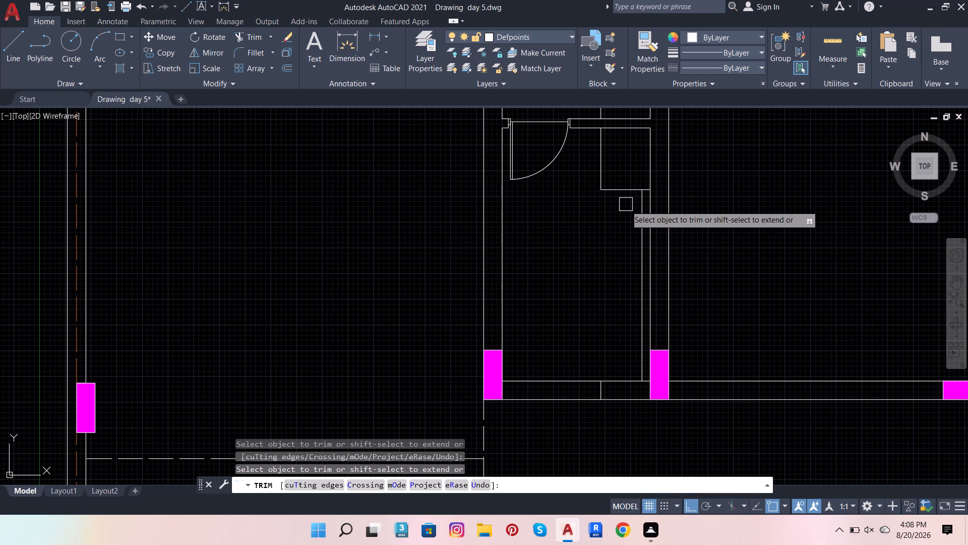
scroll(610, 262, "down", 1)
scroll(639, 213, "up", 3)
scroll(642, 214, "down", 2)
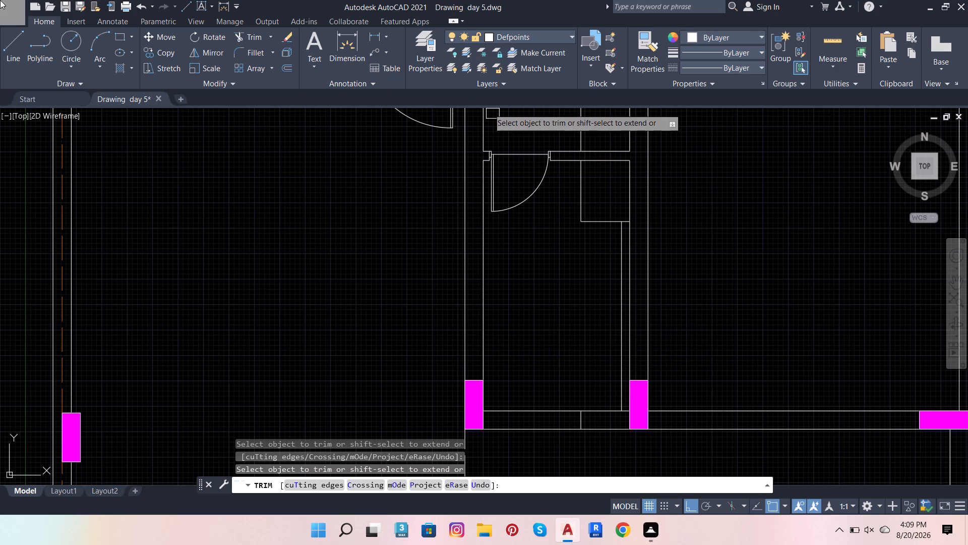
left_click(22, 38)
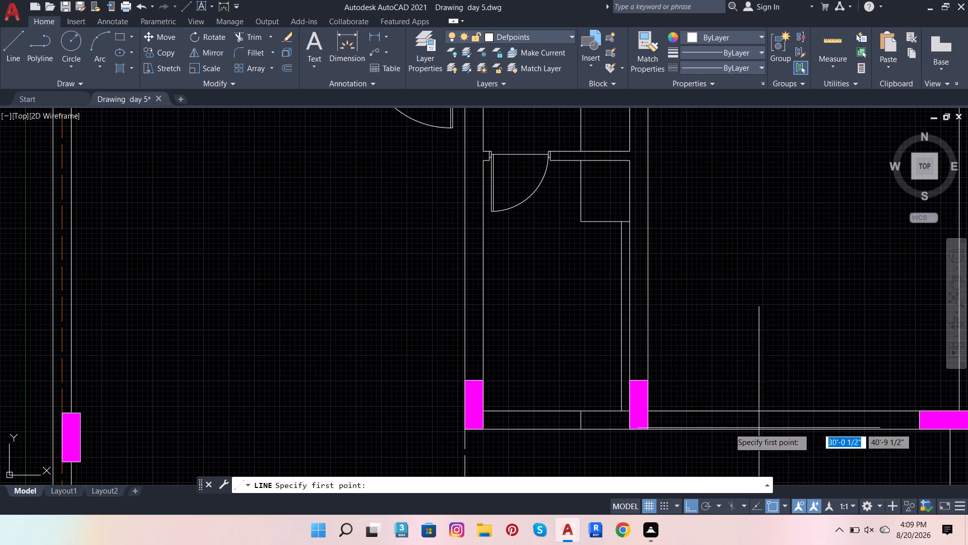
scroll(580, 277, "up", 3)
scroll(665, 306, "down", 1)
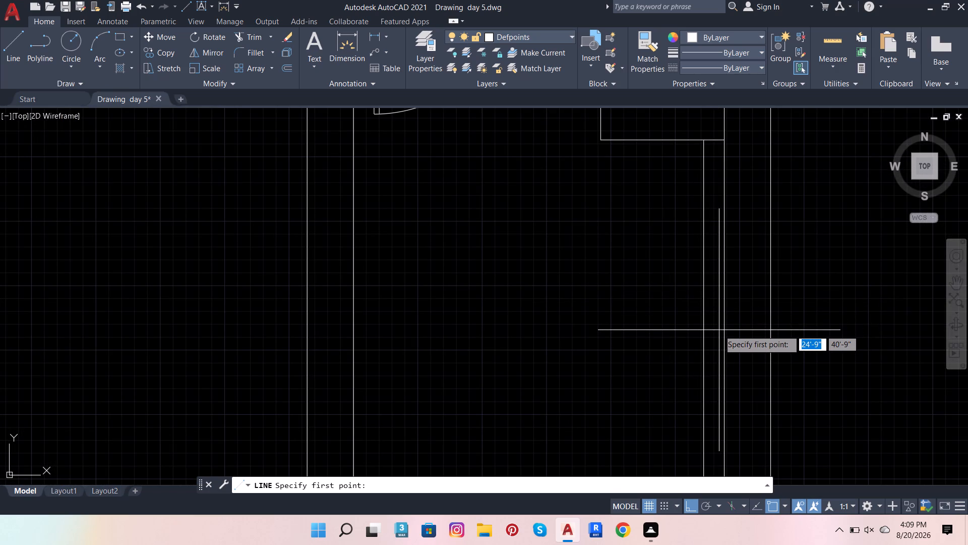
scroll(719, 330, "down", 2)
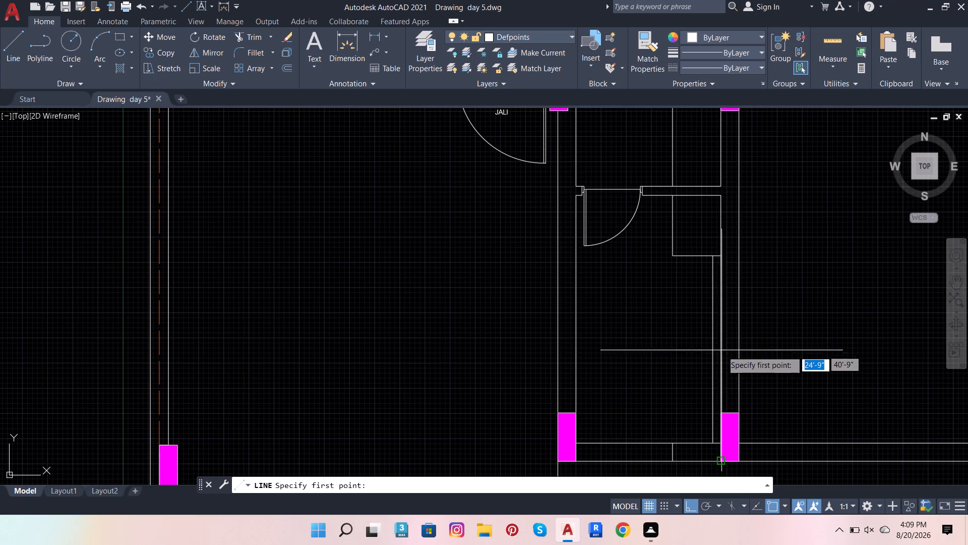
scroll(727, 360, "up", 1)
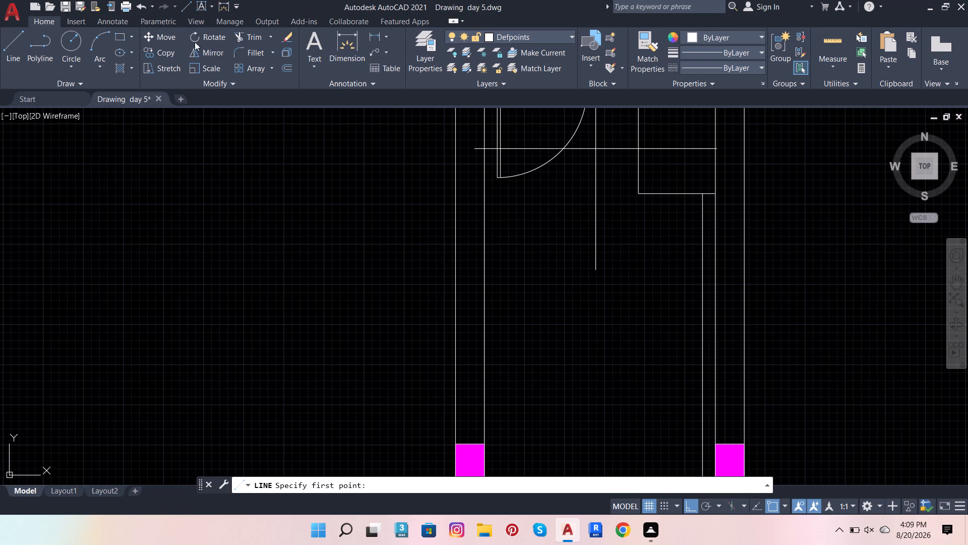
Start a line at the top end of the 4" offset line below the small box, try a 3'4" downward segment and undo it.
left_click(9, 45)
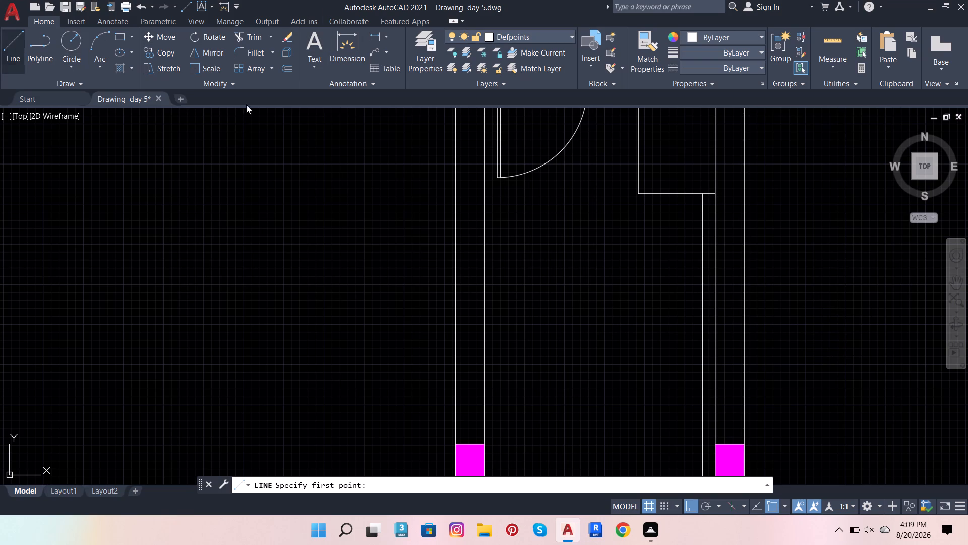
left_click(701, 195)
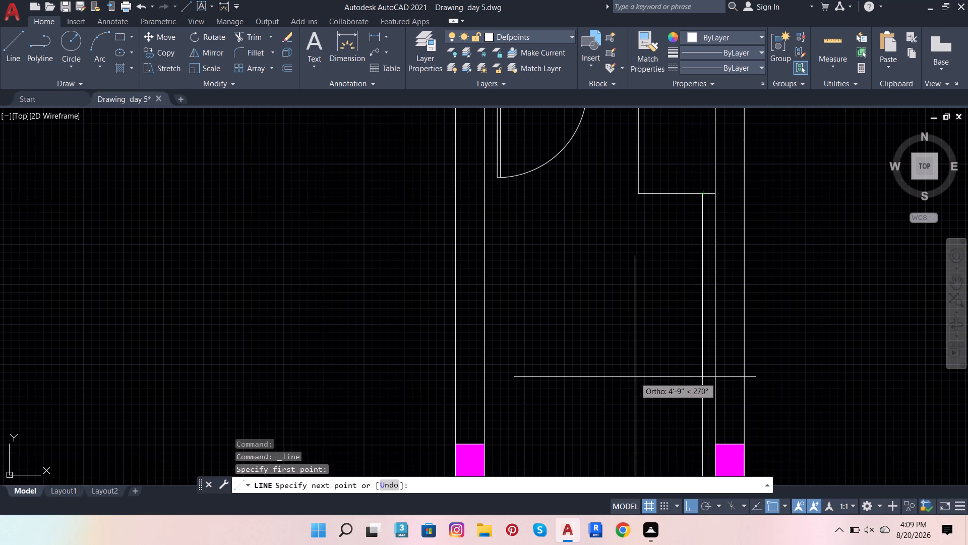
key("3")
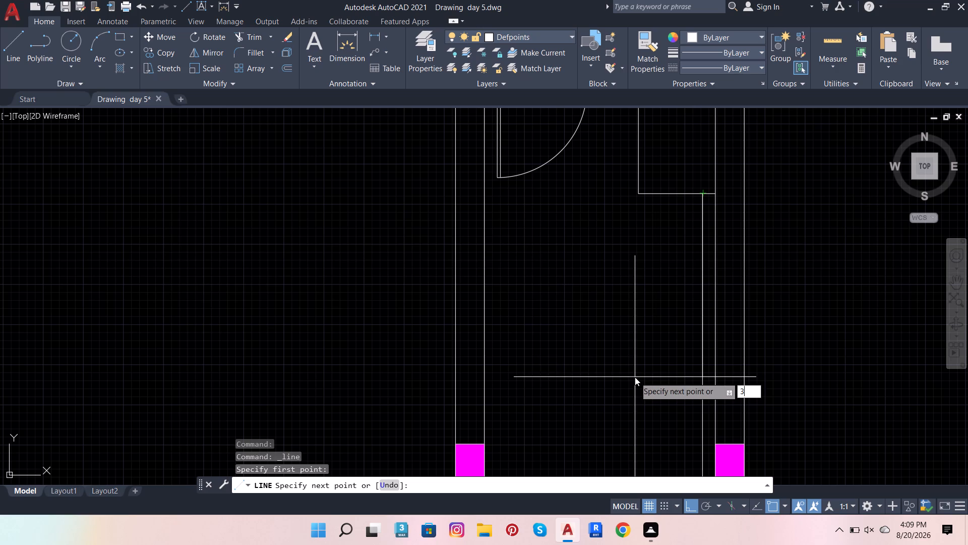
key("apostrophe")
key("4")
key("Return")
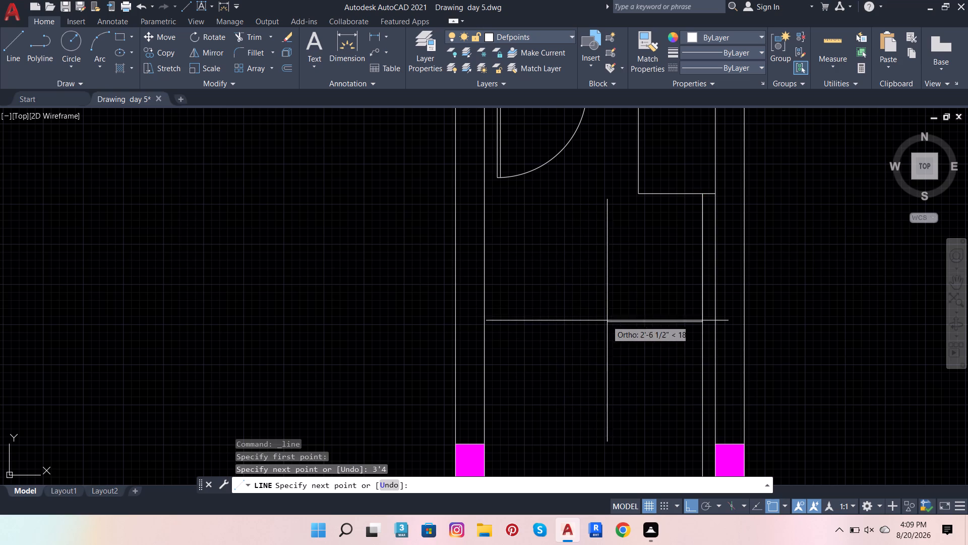
scroll(640, 359, "down", 3)
scroll(648, 359, "up", 3)
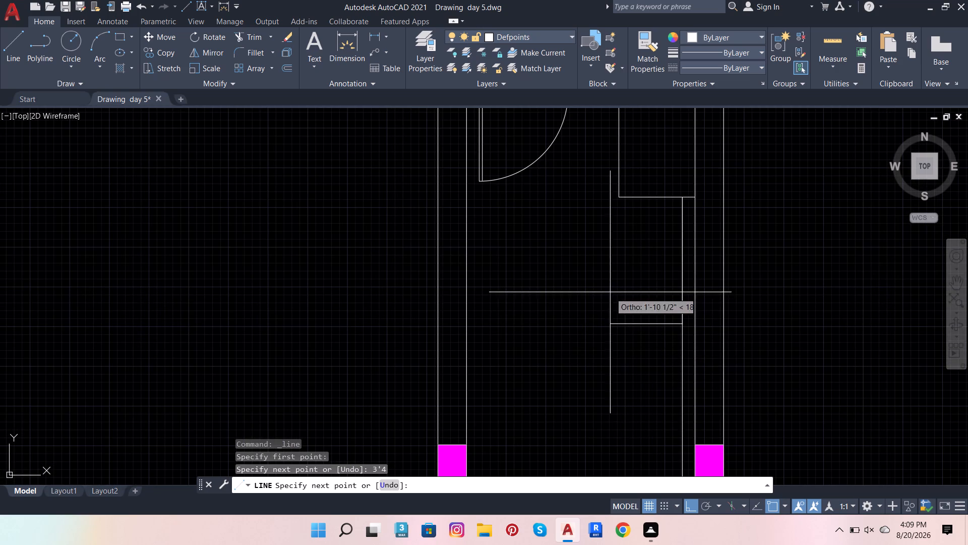
key("ctrl+z")
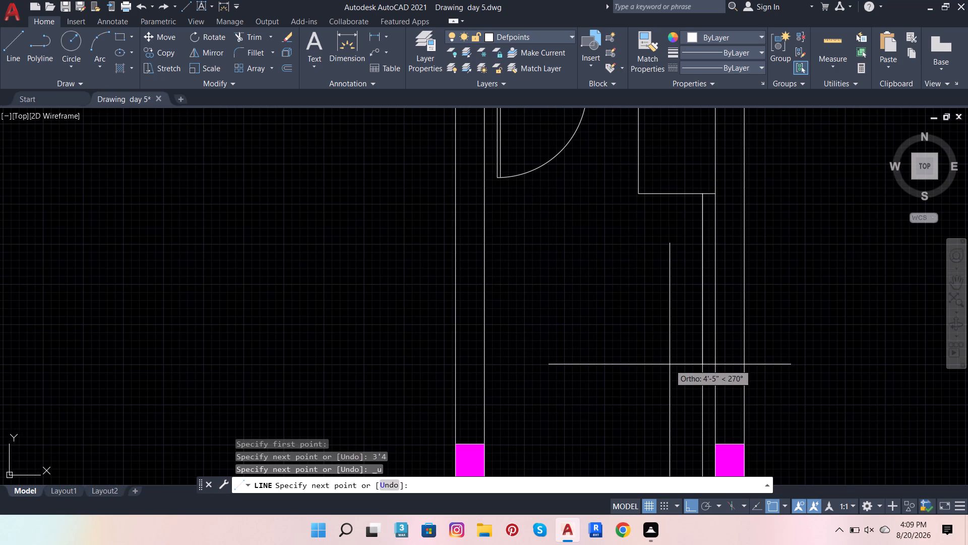
Continue the line 4' downward from the box's lower edge, then west across the room into the west wall.
key("4")
key("apostrophe")
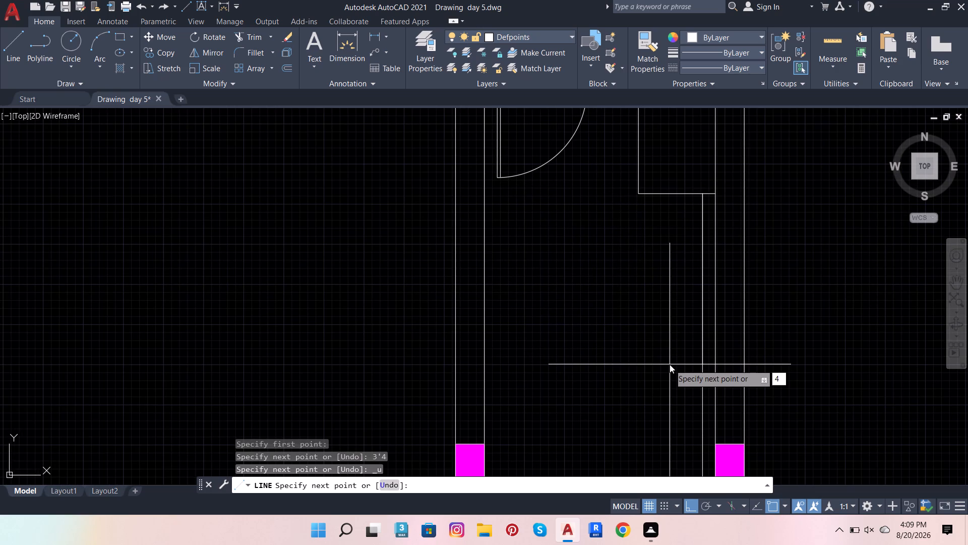
key("Return")
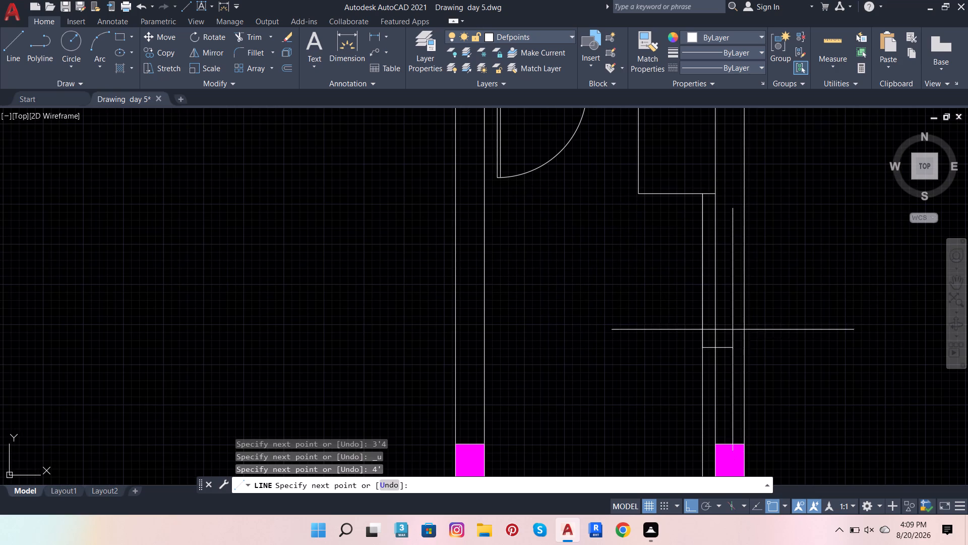
scroll(765, 411, "down", 2)
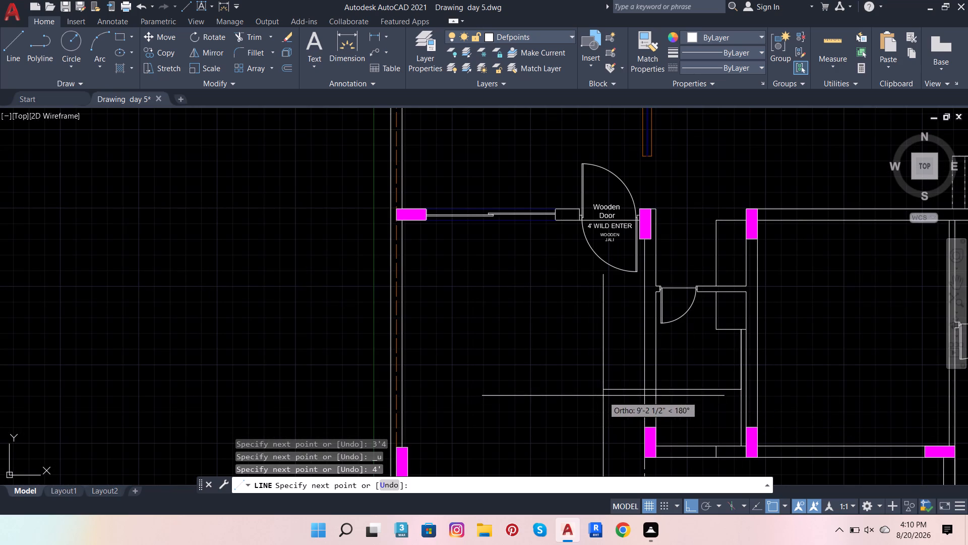
scroll(655, 389, "up", 3)
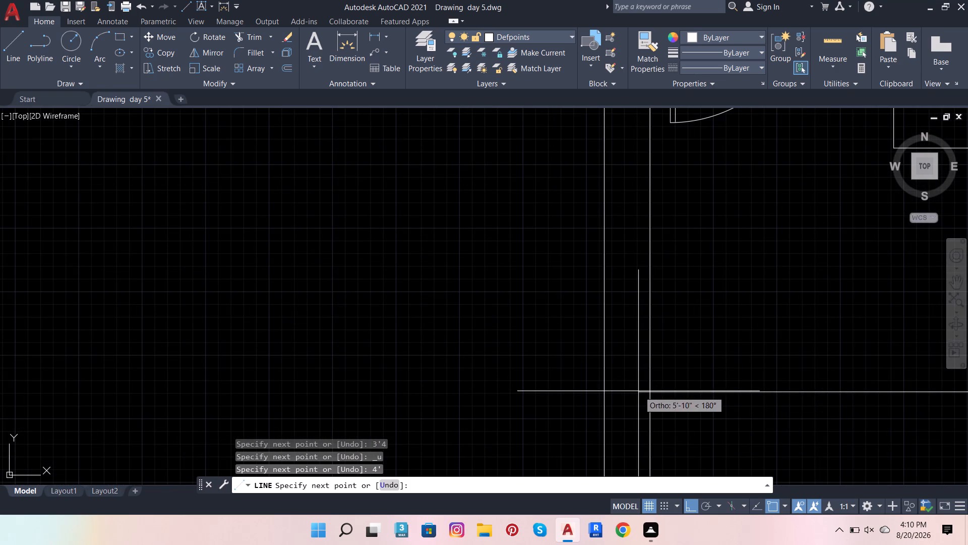
left_click(620, 394)
scroll(703, 369, "down", 2)
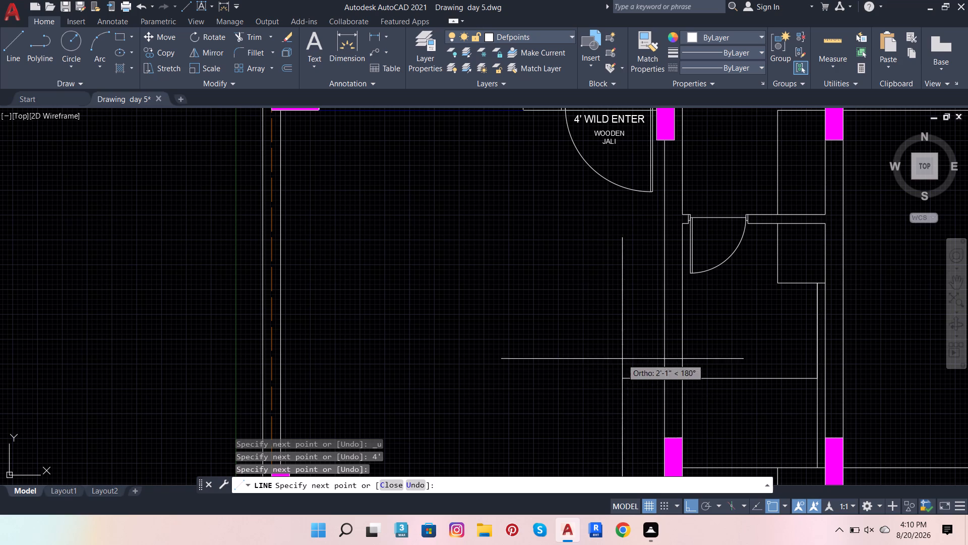
key("Escape")
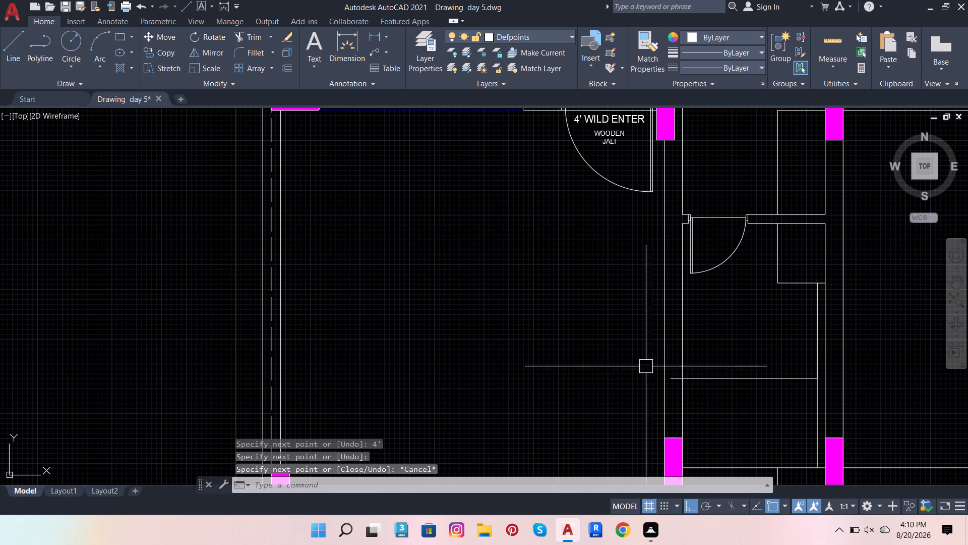
Offset the new horizontal line across the room 0.2" downward.
scroll(741, 384, "up", 2)
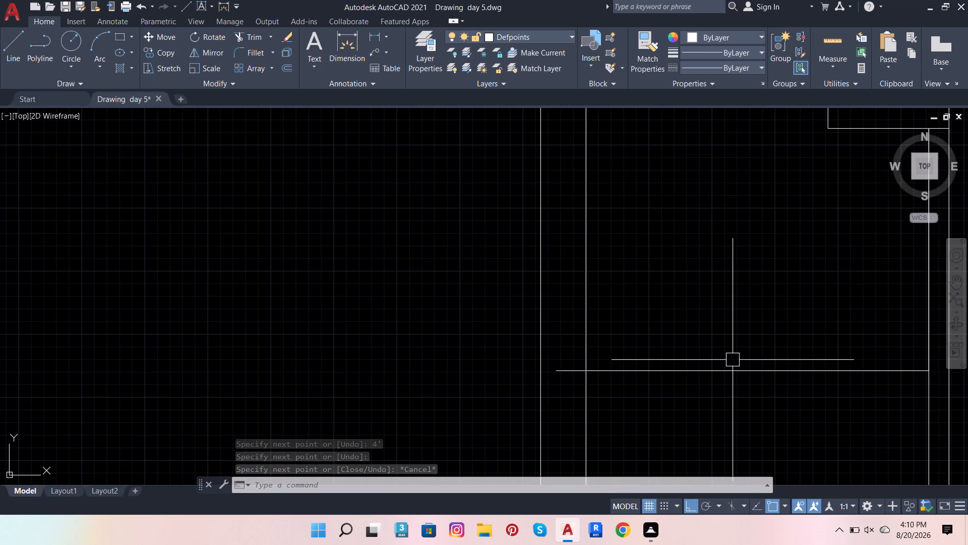
left_click_drag(731, 368, 726, 366)
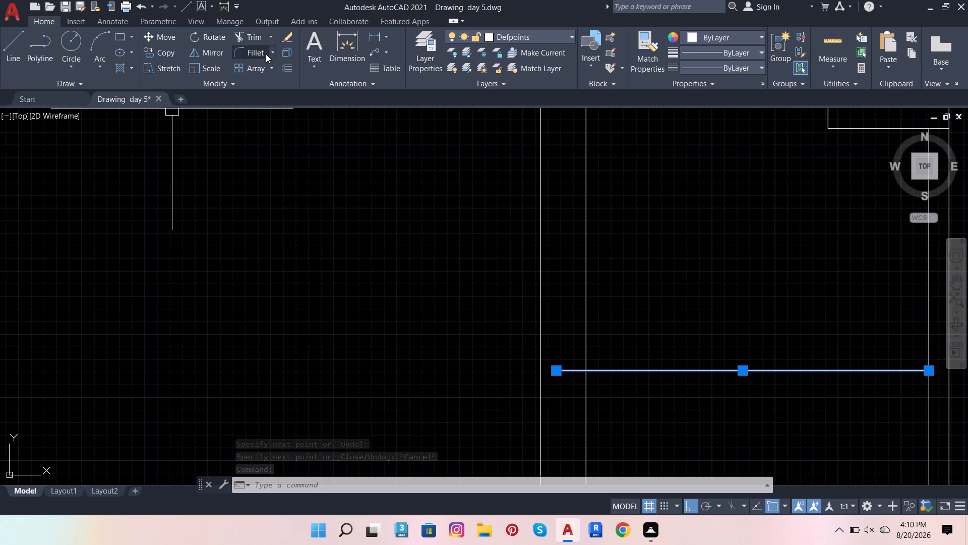
left_click(288, 62)
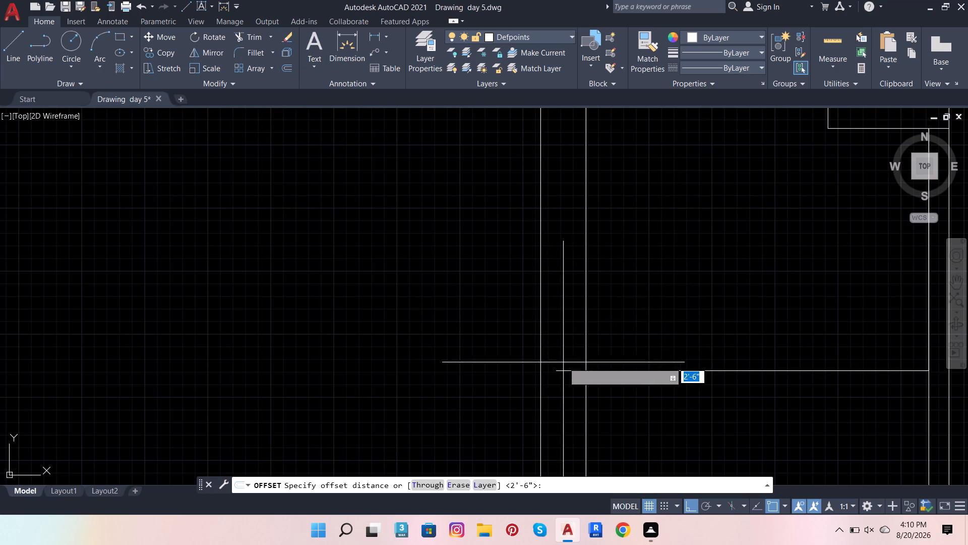
left_click(560, 371)
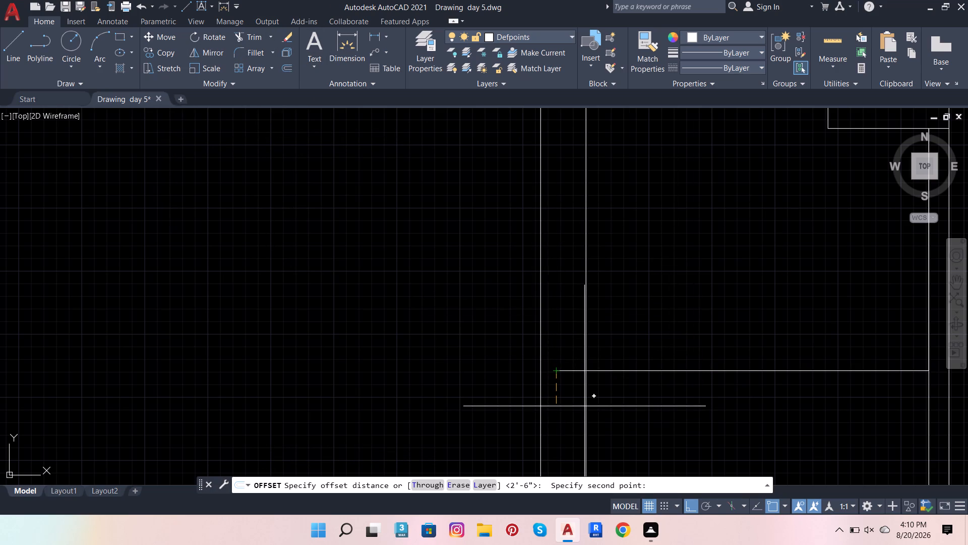
key("period")
key("2")
key("Return")
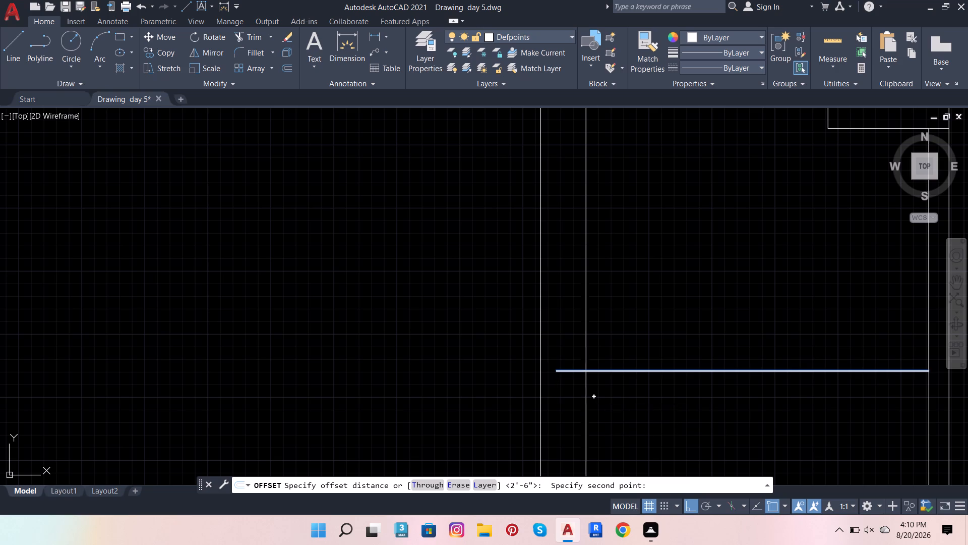
left_click(584, 406)
scroll(613, 378, "up", 2)
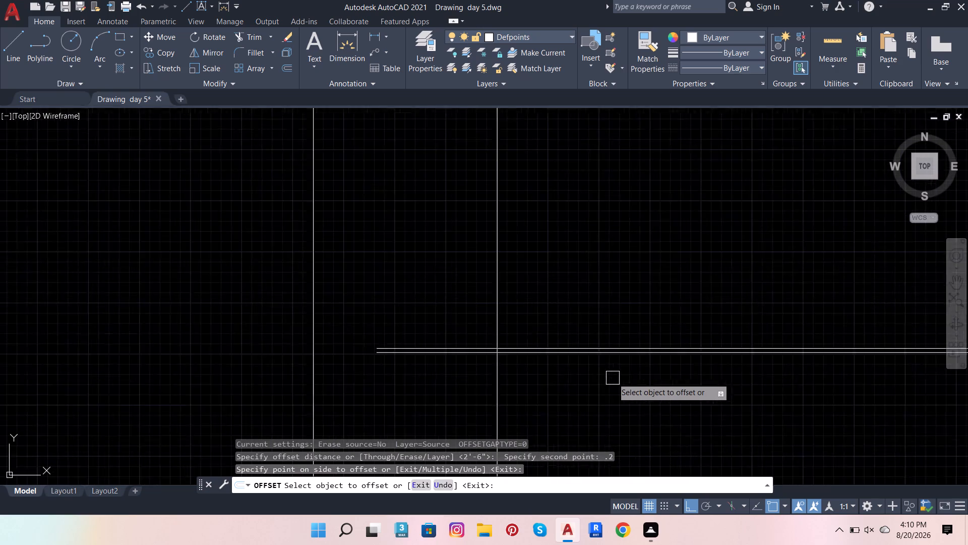
scroll(613, 378, "up", 2)
scroll(338, 362, "down", 3)
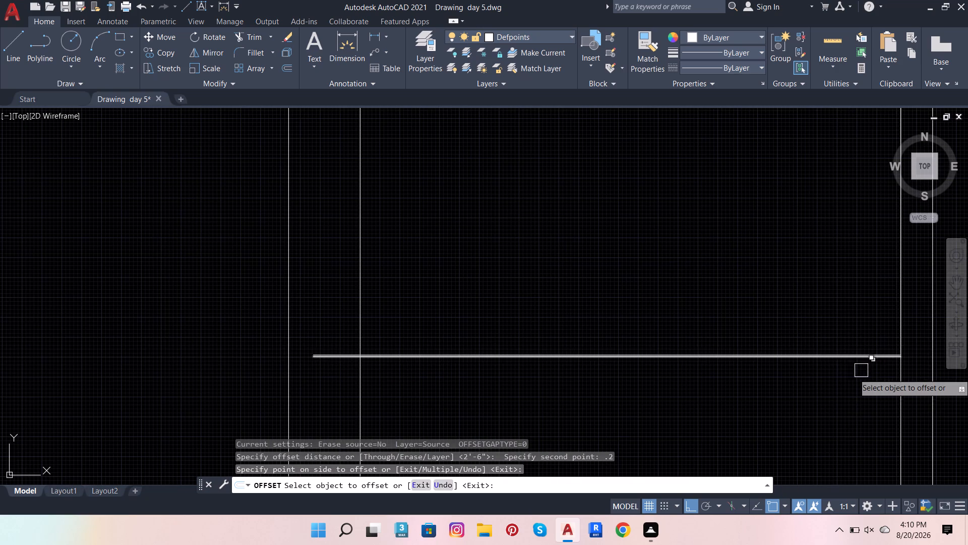
Offset the 4" offset line along the east wall 4' westward into the room.
left_click(282, 65)
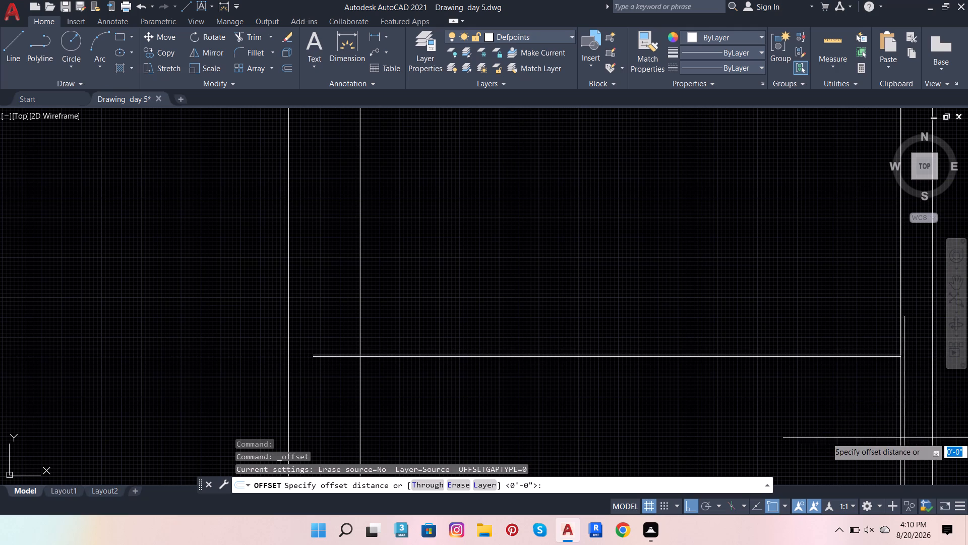
left_click(903, 435)
scroll(608, 375, "down", 3)
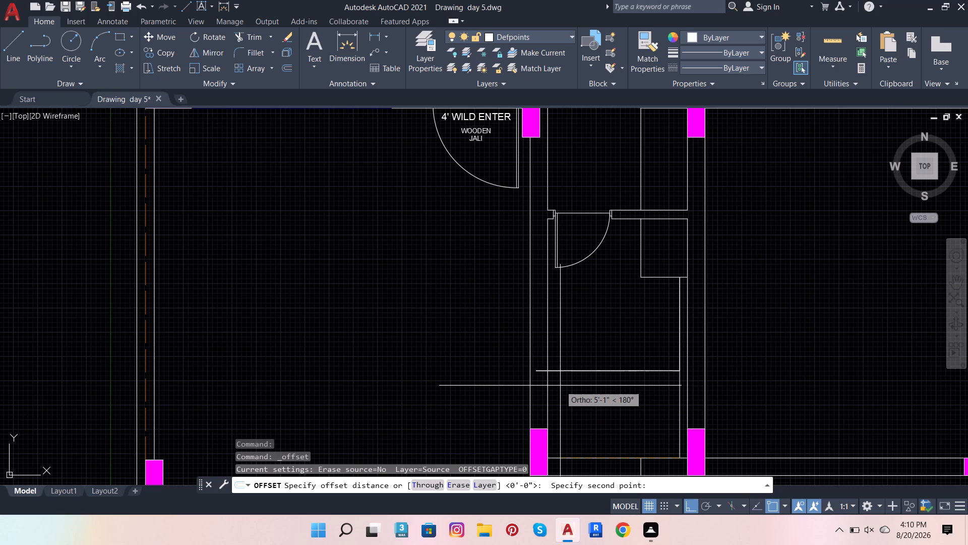
key("4")
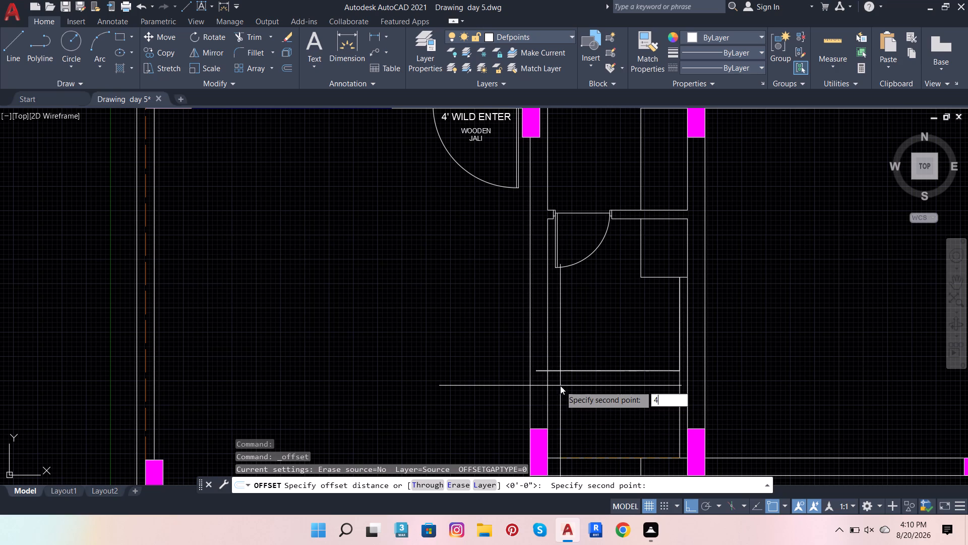
key("apostrophe")
key("Return")
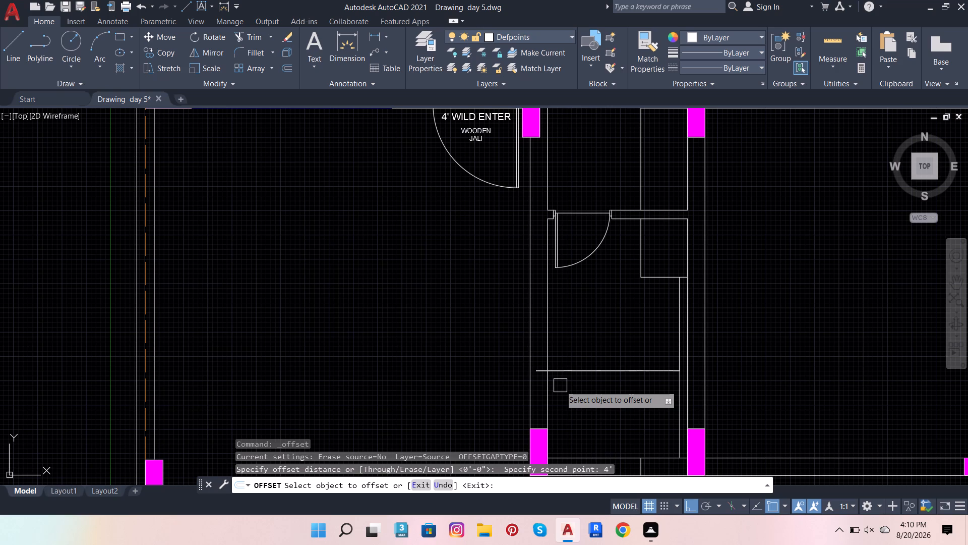
left_click(675, 408)
left_click(609, 416)
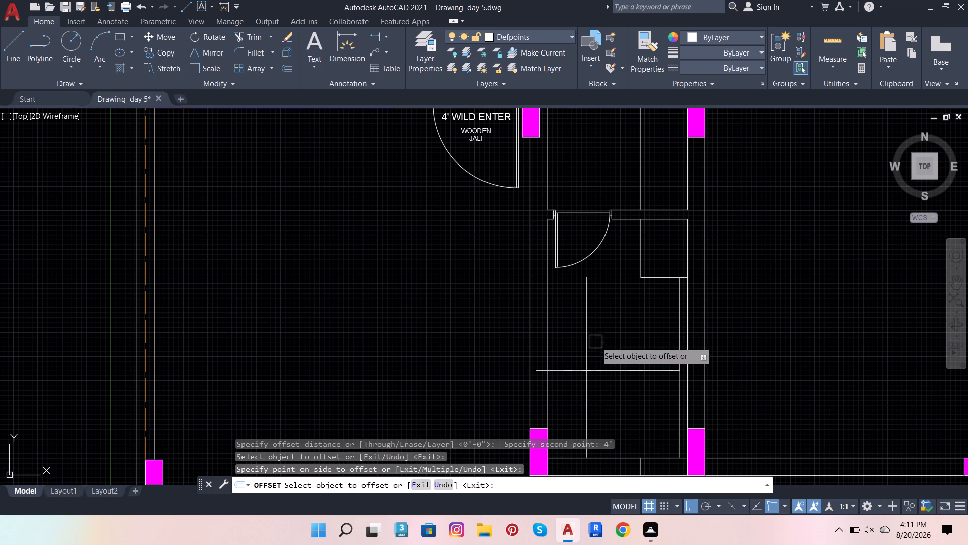
left_click(550, 338)
key("Escape")
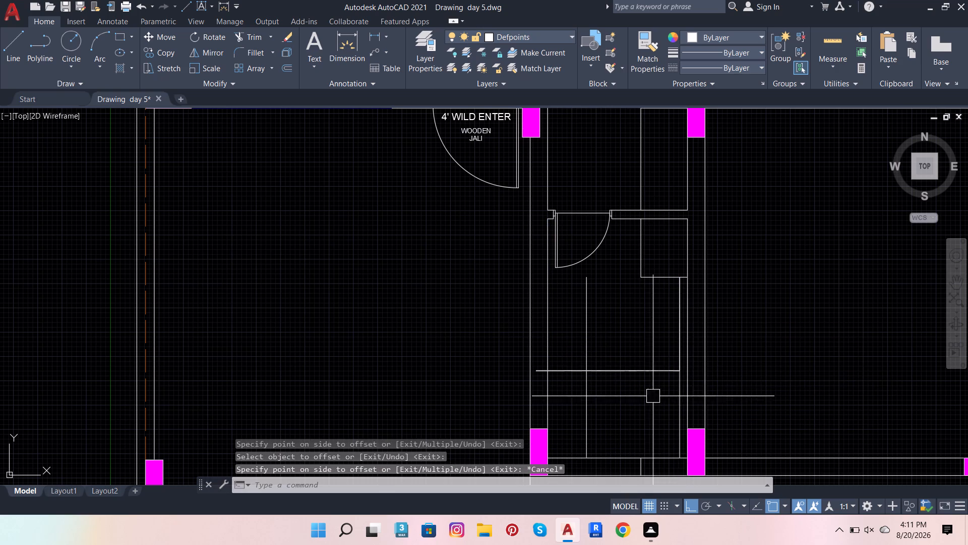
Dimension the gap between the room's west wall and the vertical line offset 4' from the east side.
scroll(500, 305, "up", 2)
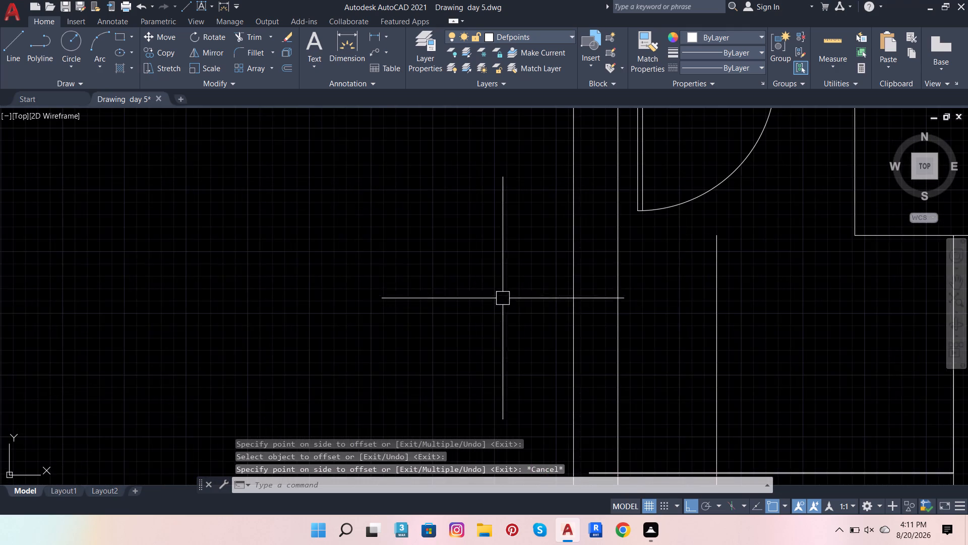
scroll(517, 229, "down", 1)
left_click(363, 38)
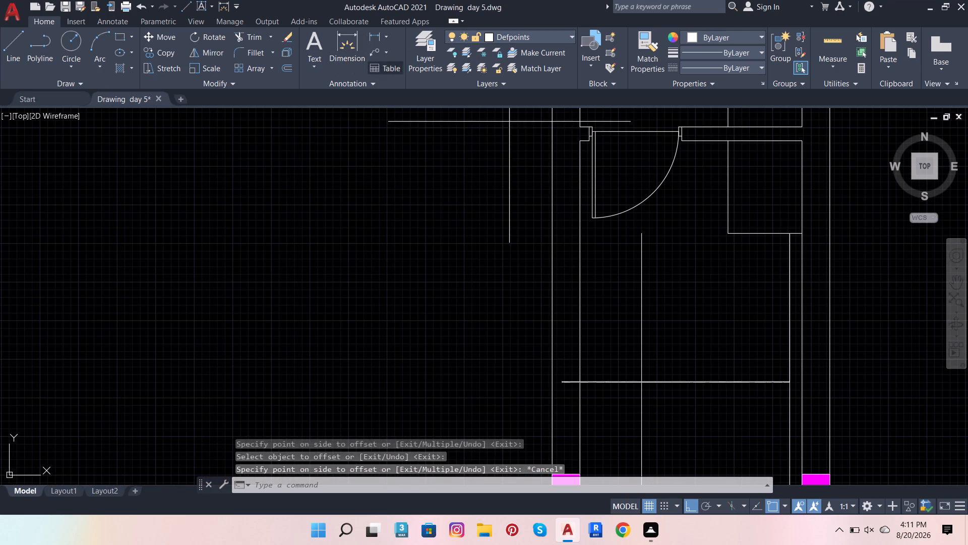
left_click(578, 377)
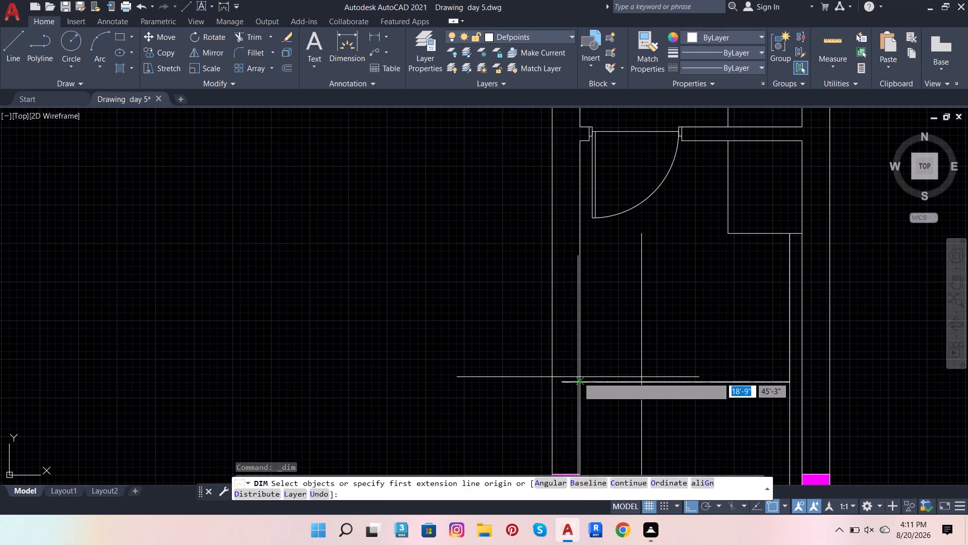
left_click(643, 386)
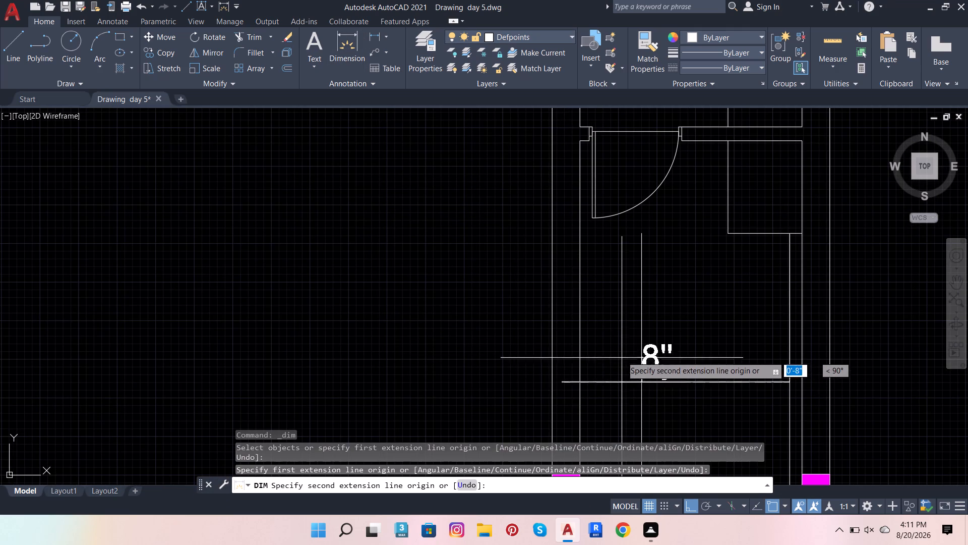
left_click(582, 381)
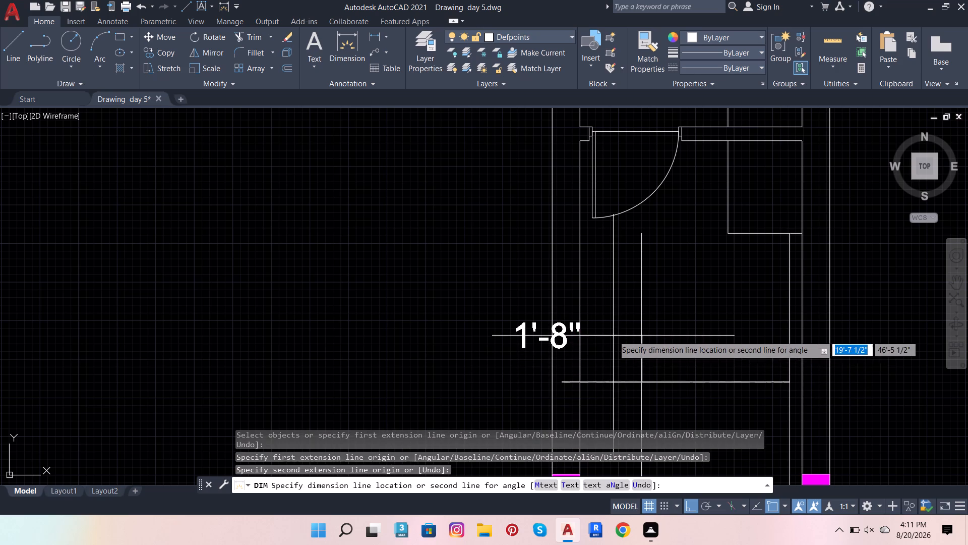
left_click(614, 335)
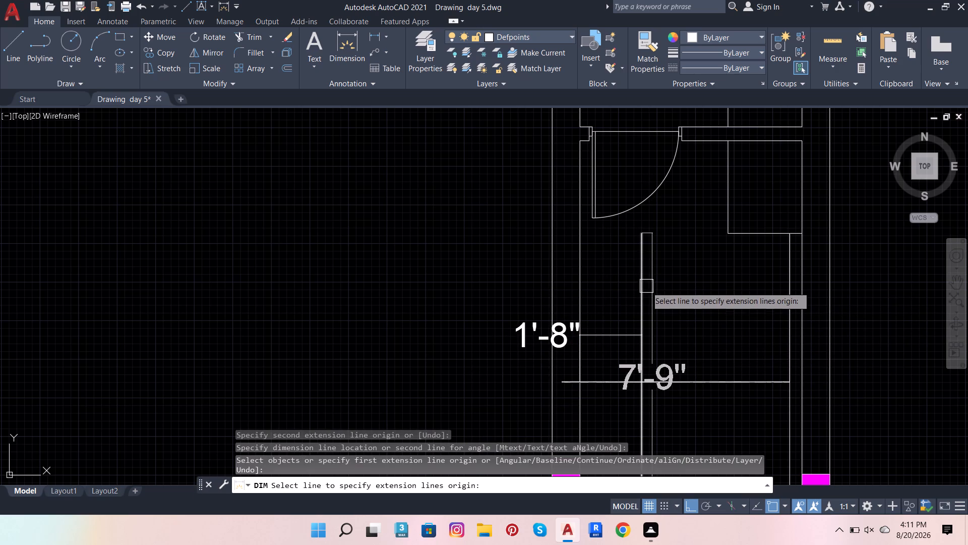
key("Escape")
Offset the 4' vertical offset line 6" eastward and delete the original line.
left_click(641, 308)
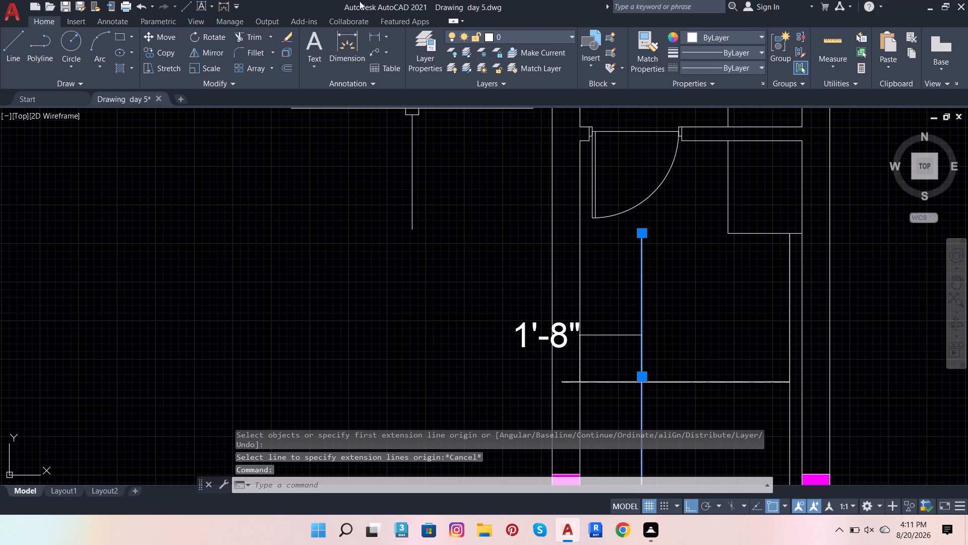
left_click(288, 71)
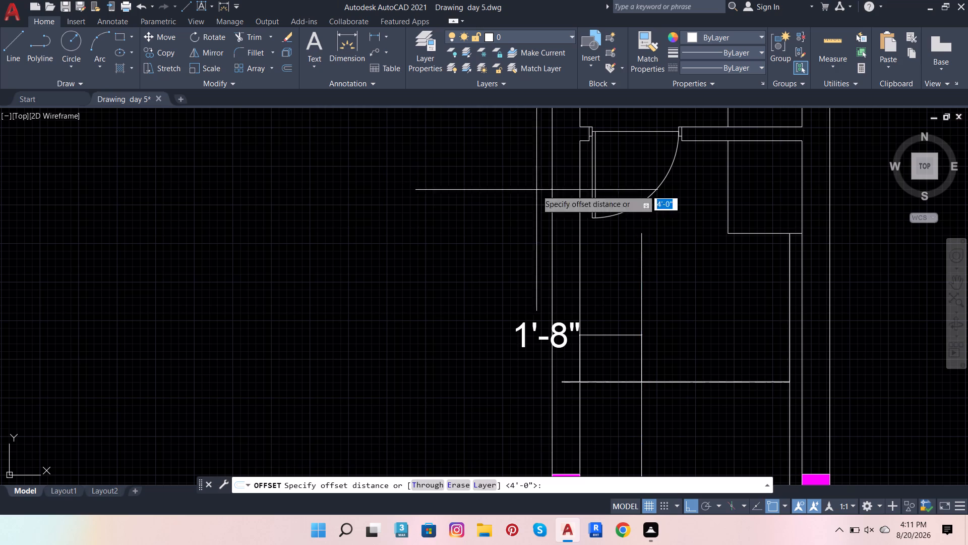
left_click(640, 237)
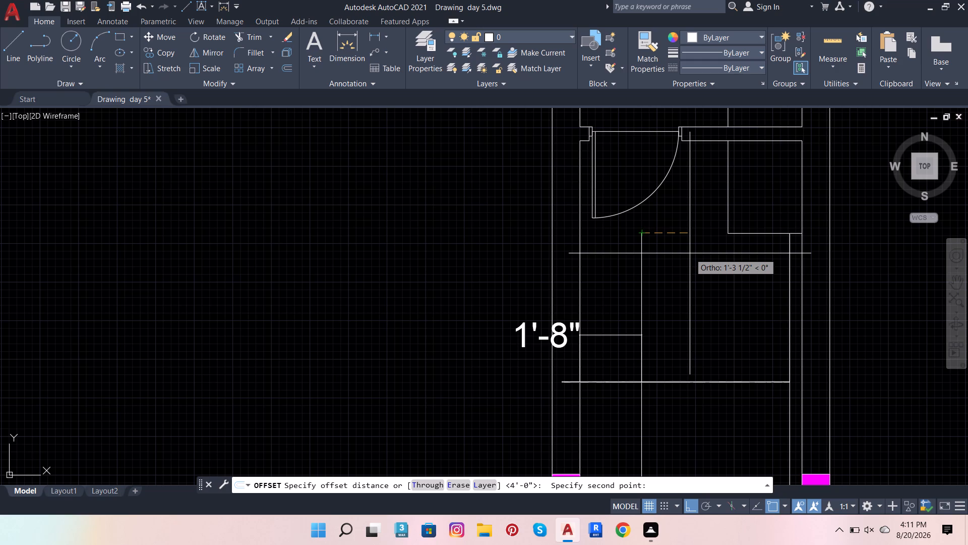
key("6")
key("Return")
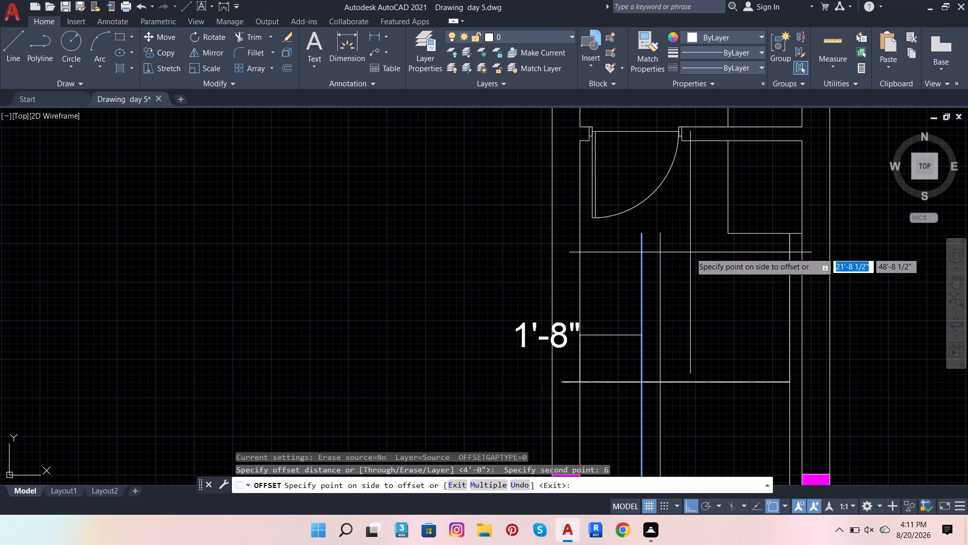
left_click(692, 256)
scroll(652, 266, "up", 1)
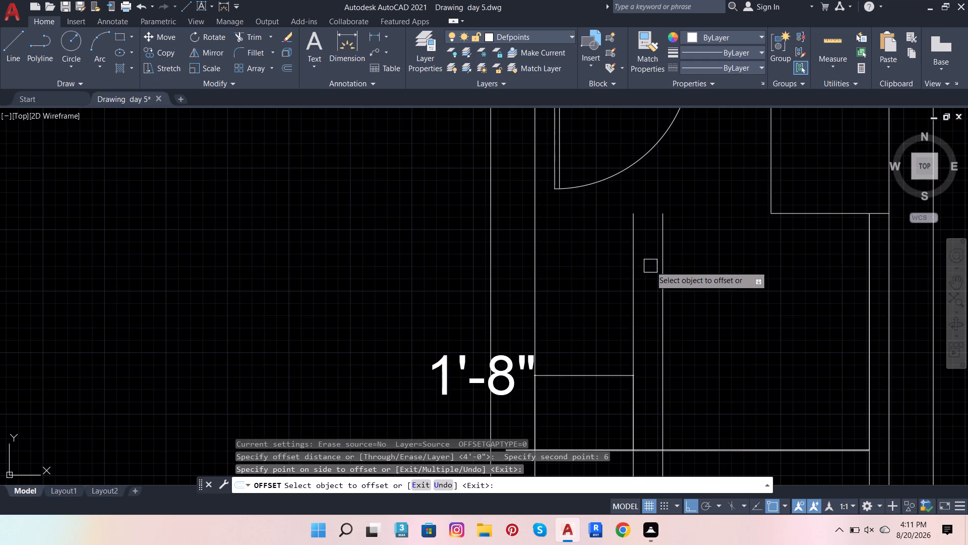
scroll(623, 258, "down", 1)
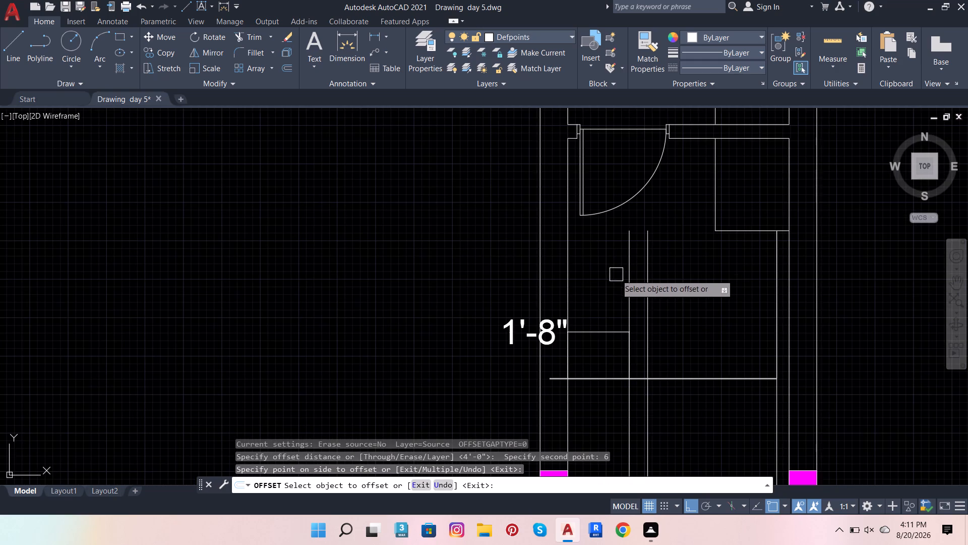
key("Escape")
left_click(628, 273)
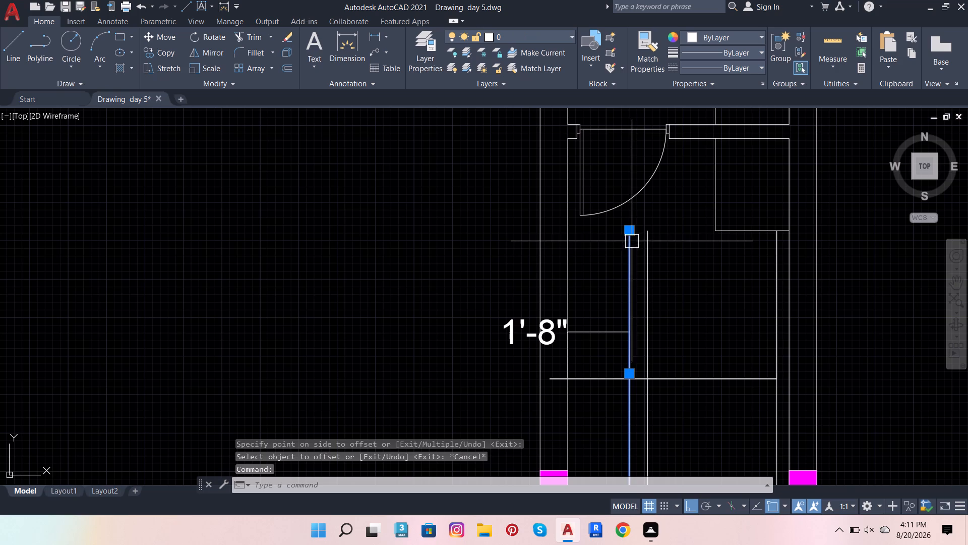
key("Delete")
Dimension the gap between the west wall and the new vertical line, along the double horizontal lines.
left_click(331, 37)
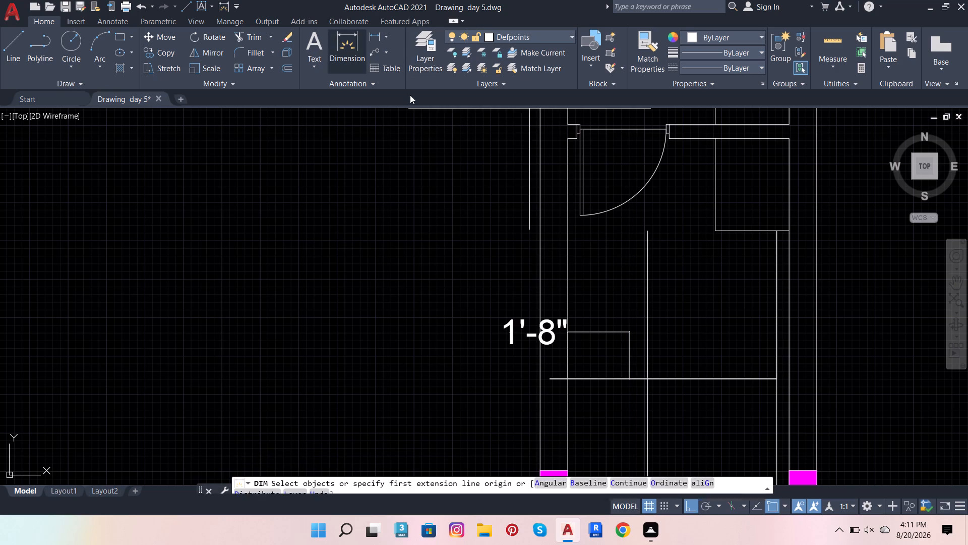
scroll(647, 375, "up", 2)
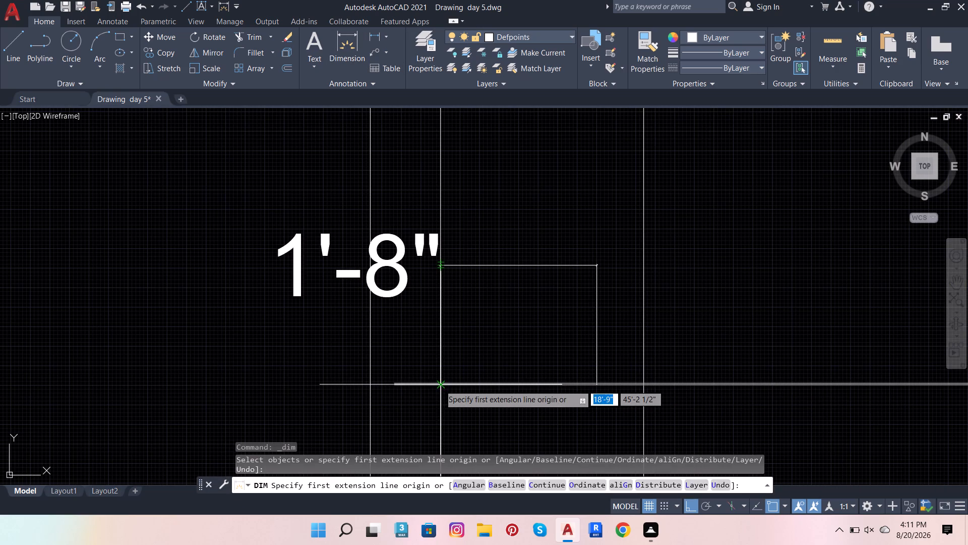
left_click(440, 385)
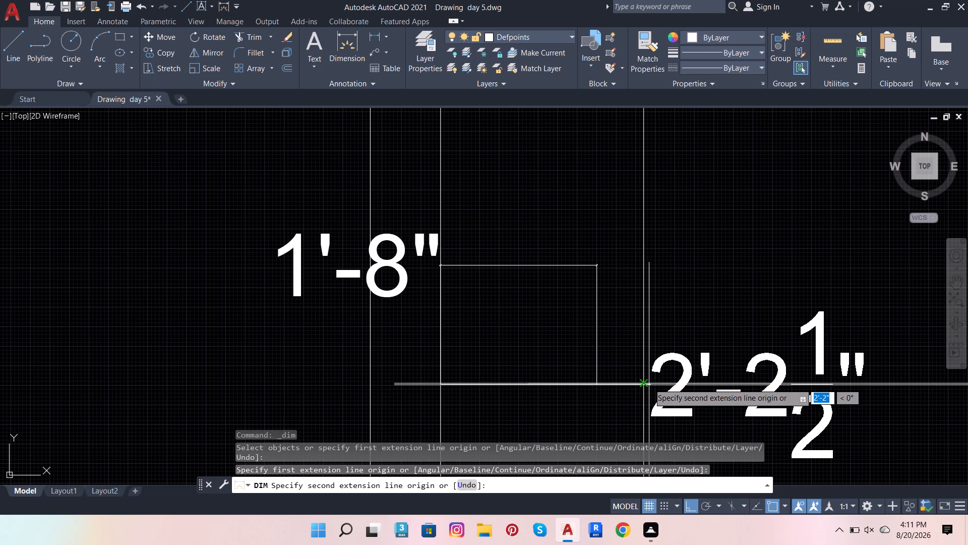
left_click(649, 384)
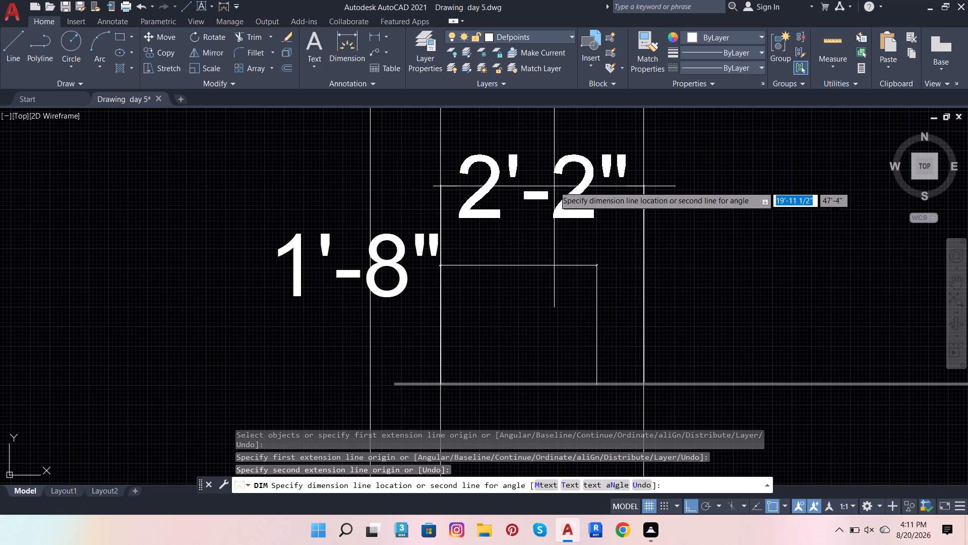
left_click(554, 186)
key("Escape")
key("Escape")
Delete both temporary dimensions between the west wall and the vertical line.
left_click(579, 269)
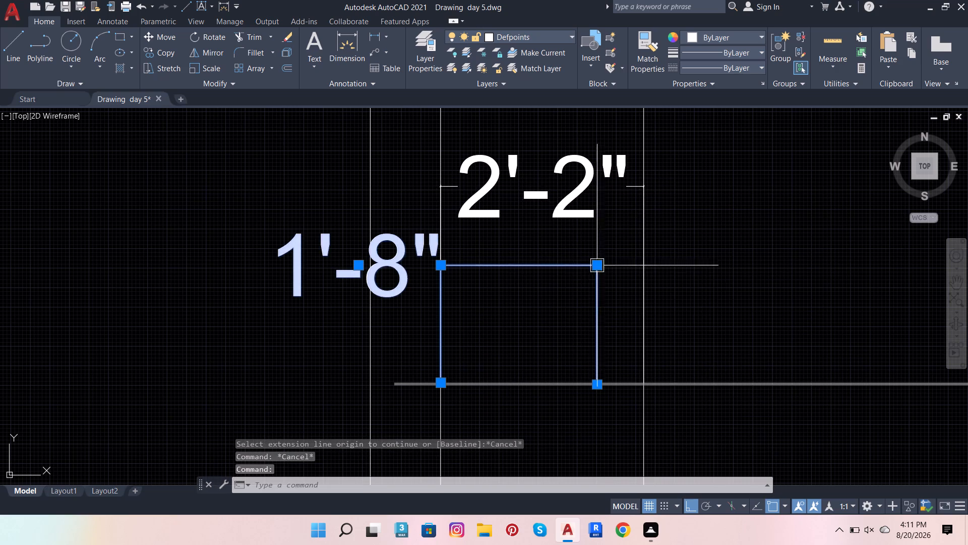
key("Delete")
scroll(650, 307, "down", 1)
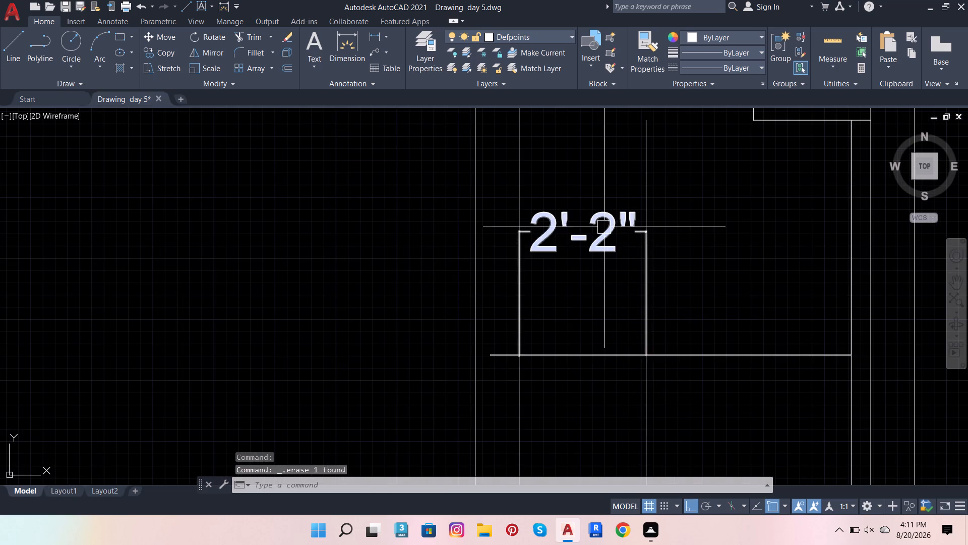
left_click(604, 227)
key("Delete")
Trim the vertical line above the double horizontal lines and cut off the horizontals west of that vertical line.
scroll(628, 341, "up", 1)
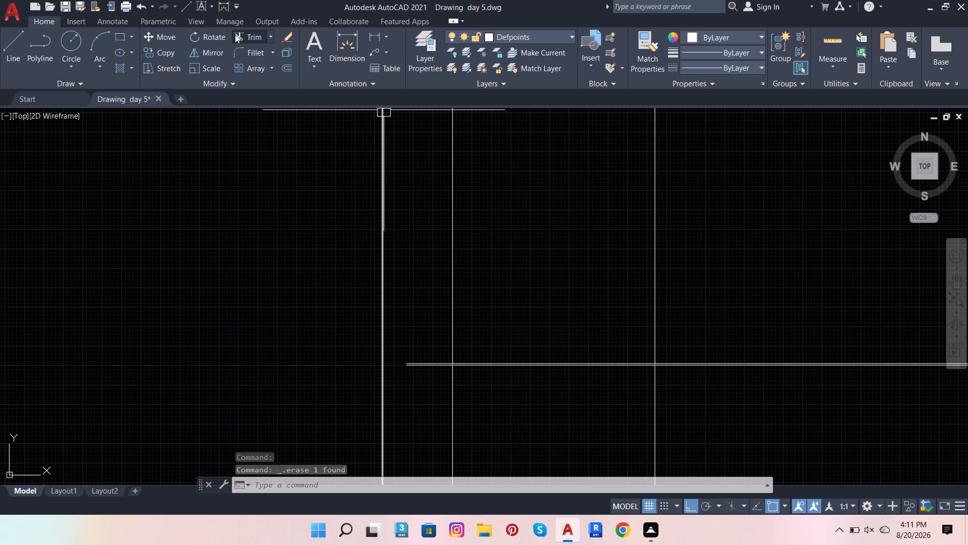
left_click_drag(235, 34, 244, 39)
left_click(658, 230)
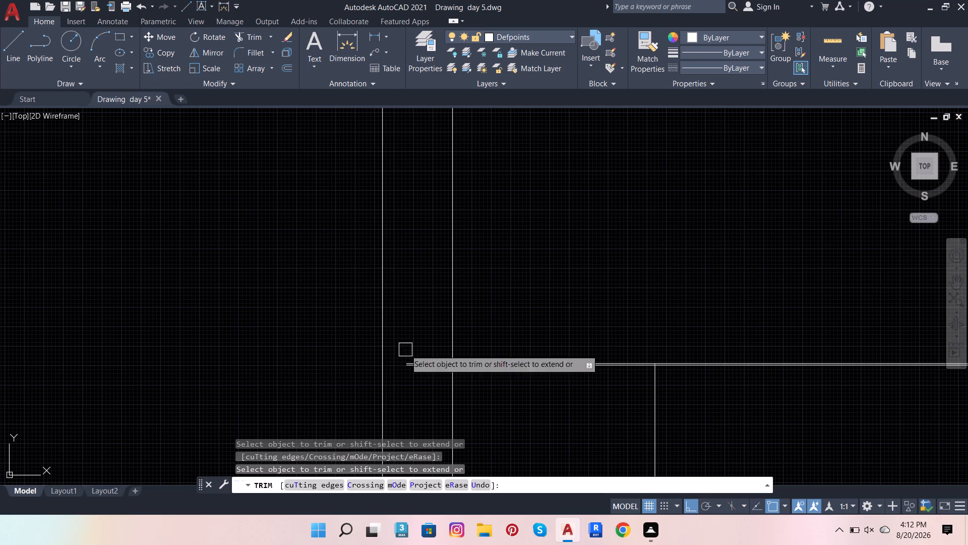
scroll(425, 362, "up", 3)
left_click_drag(438, 341, 447, 409)
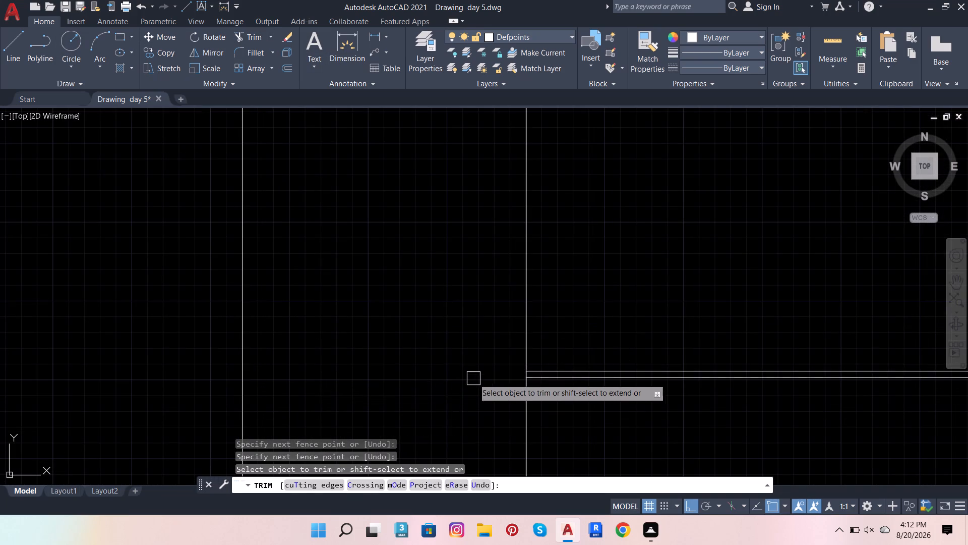
scroll(481, 375, "down", 3)
left_click(641, 408)
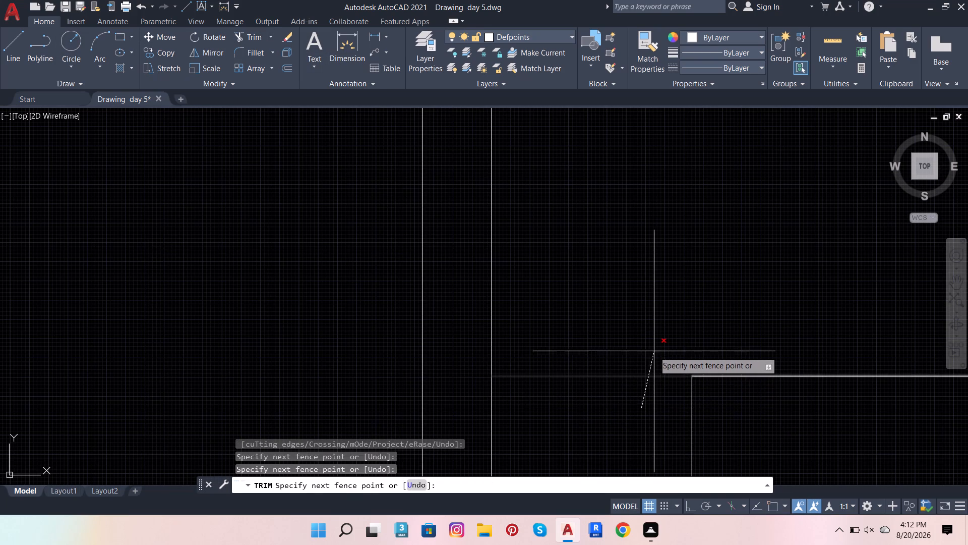
left_click(654, 350)
Trim the west vertical line and the 4" offset line along the east wall below the double horizontal lines.
scroll(913, 322, "down", 2)
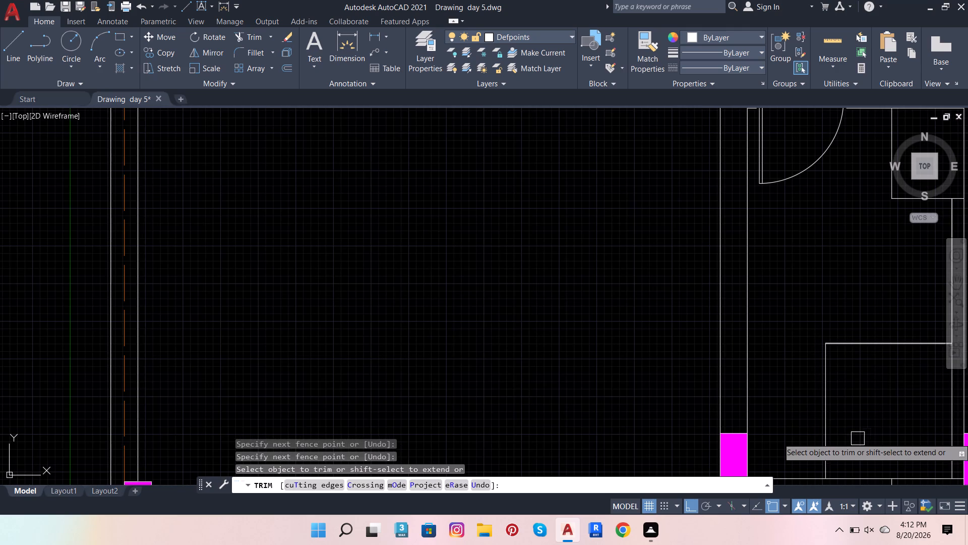
left_click(818, 427)
left_click(844, 418)
scroll(694, 410, "down", 2)
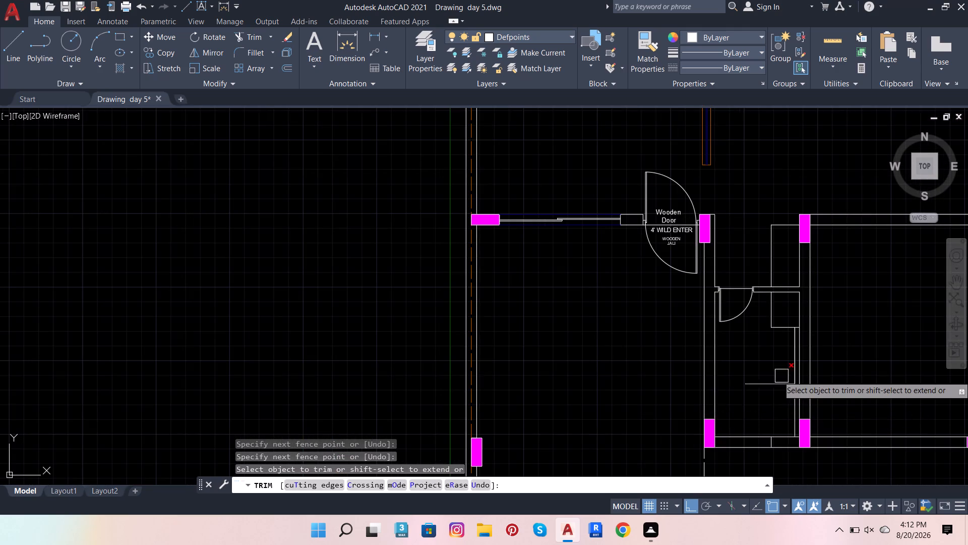
scroll(790, 372, "up", 3)
left_click(798, 451)
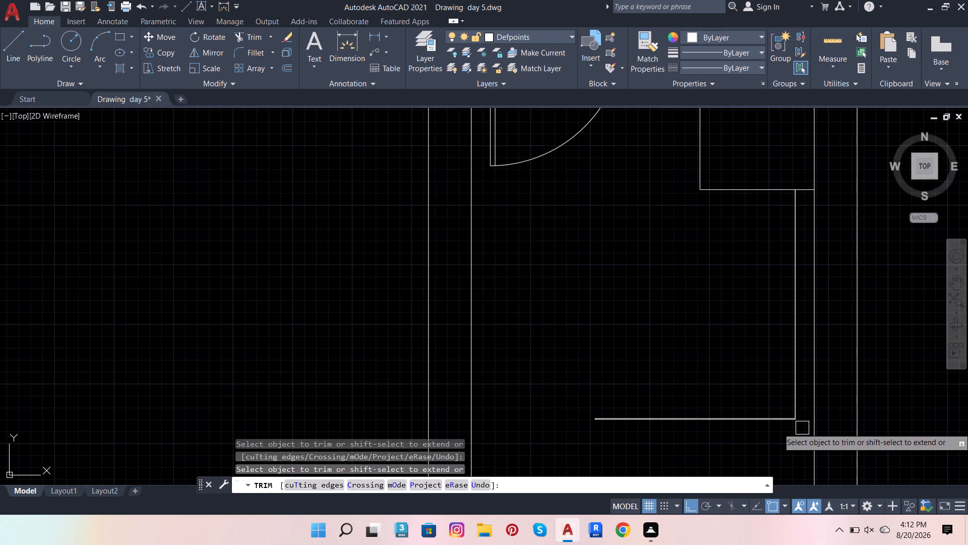
Extend both horizontal lines eastward past the 4" offset line to the east wall.
scroll(793, 428, "up", 4)
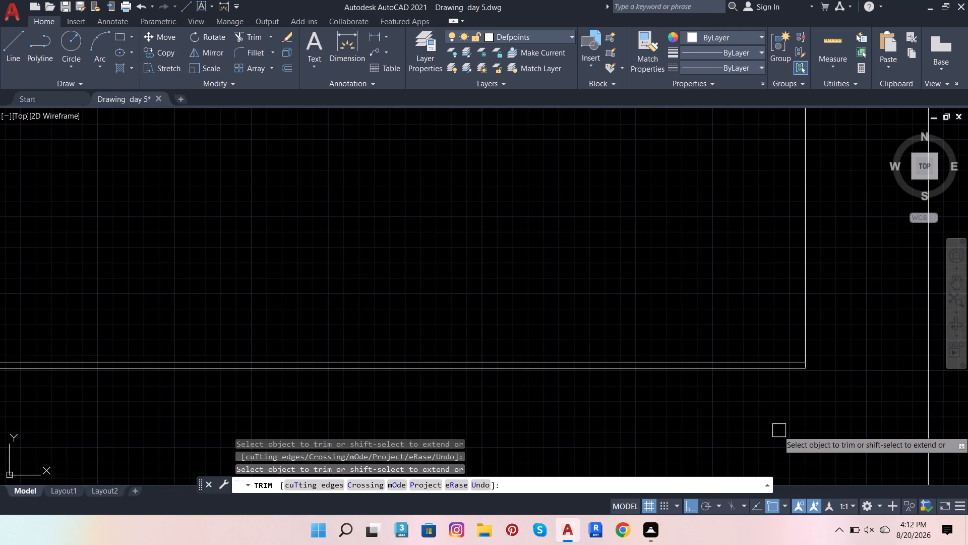
left_click(776, 373, "shift")
left_click(776, 359, "shift")
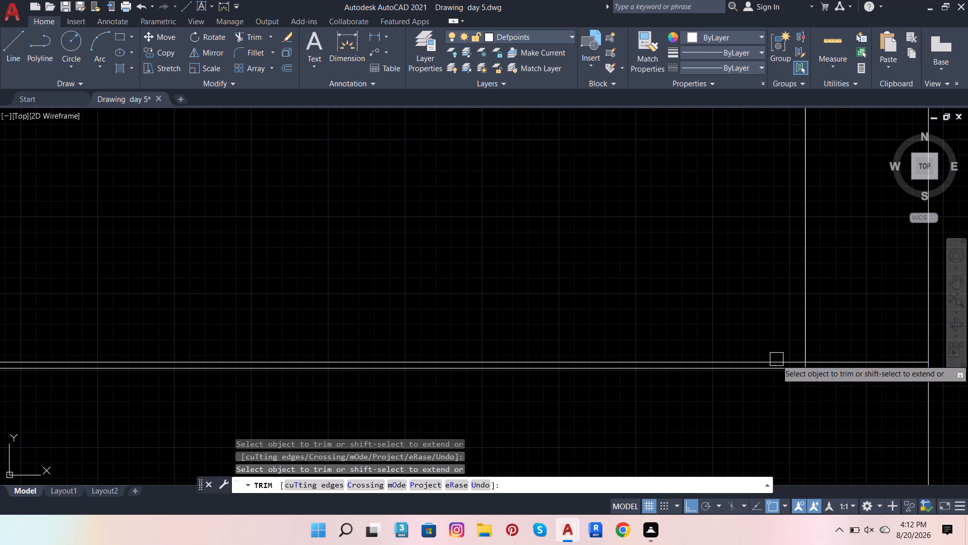
Trim the leftover piece of the 4" offset line between the two horizontal lines.
scroll(852, 394, "up", 1)
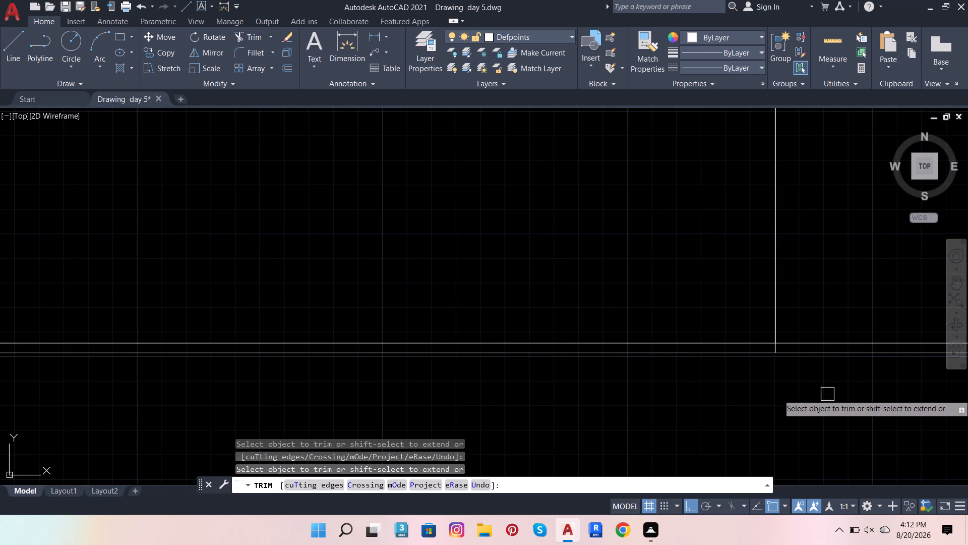
scroll(828, 391, "up", 3)
left_click(607, 224)
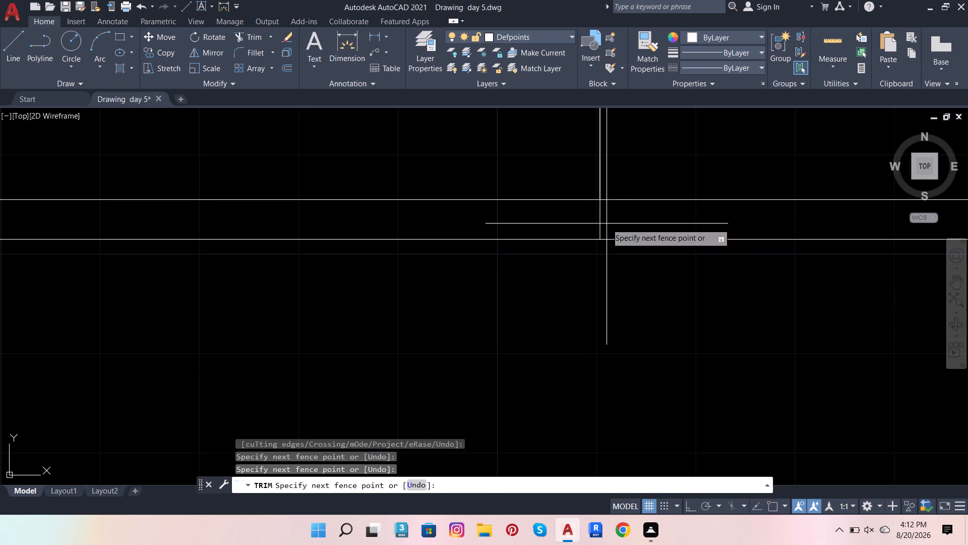
left_click(592, 224)
scroll(526, 274, "down", 3)
scroll(599, 356, "down", 2)
scroll(724, 381, "down", 3)
scroll(523, 402, "up", 3)
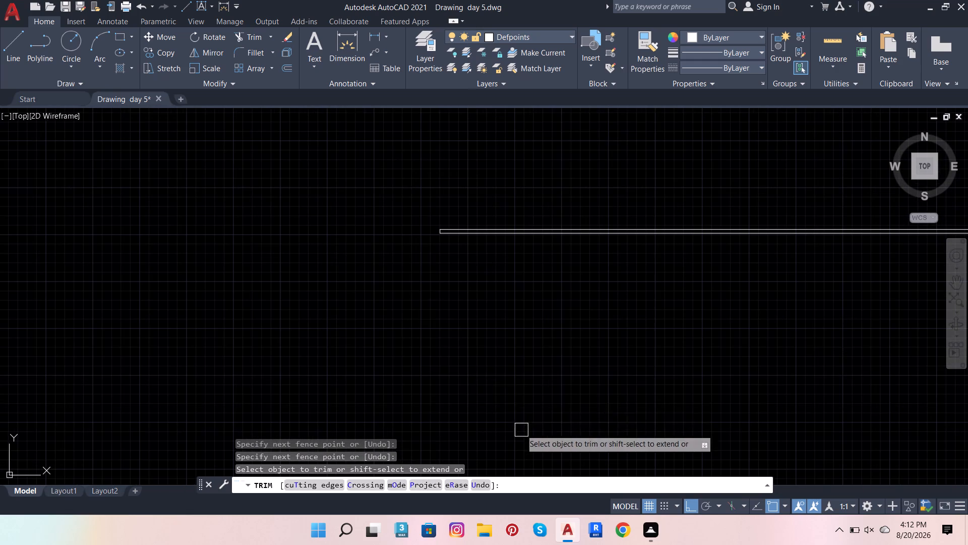
key("Escape")
key("Escape")
Draw a horizontal line about 2'-3" long from the midpoint of the double-line partition's west end to just past the west wall line.
scroll(426, 212, "up", 2)
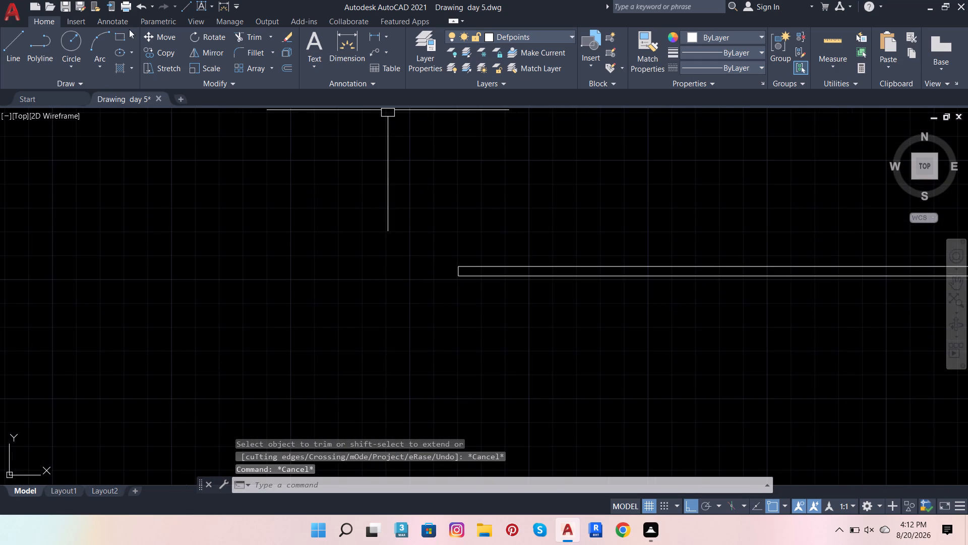
left_click(1, 47)
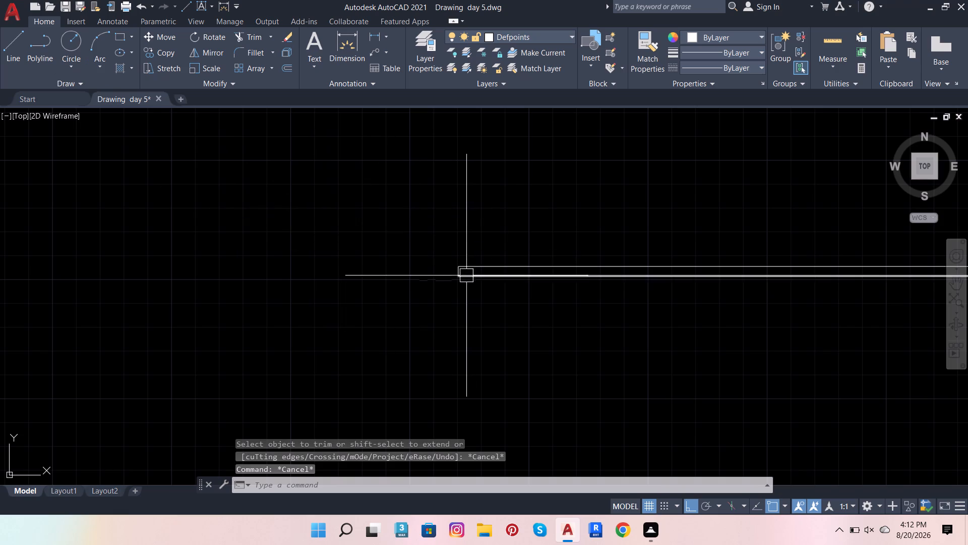
left_click(7, 43)
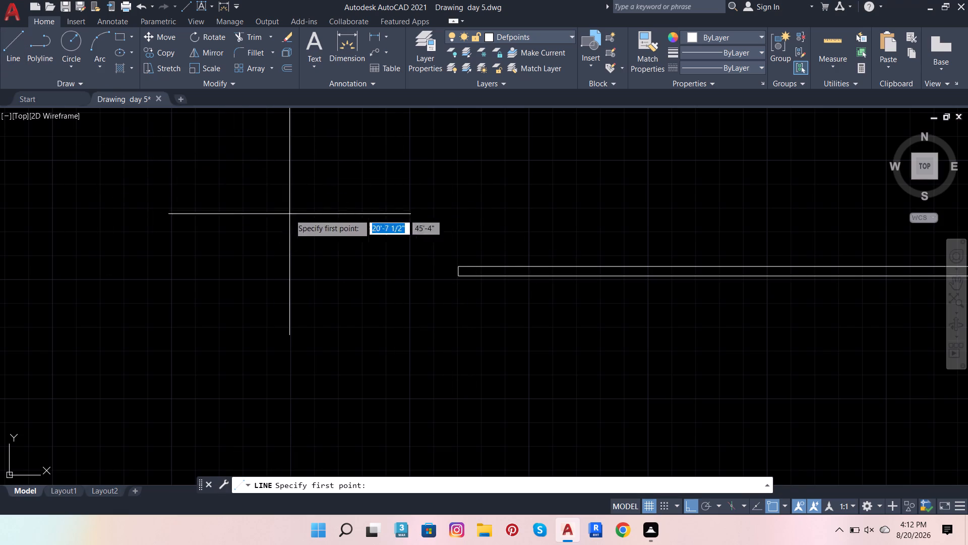
scroll(388, 259, "up", 4)
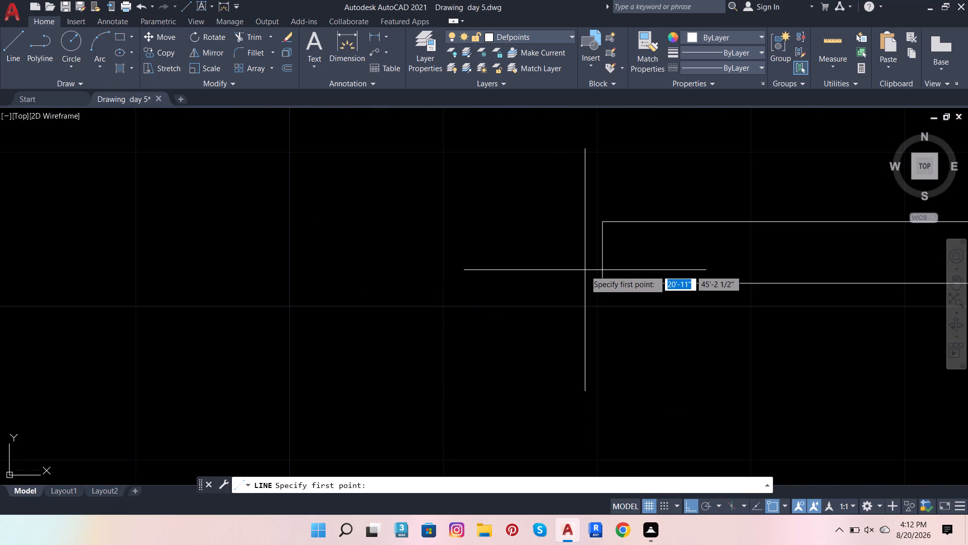
right_click(585, 269, "shift")
left_click(612, 296)
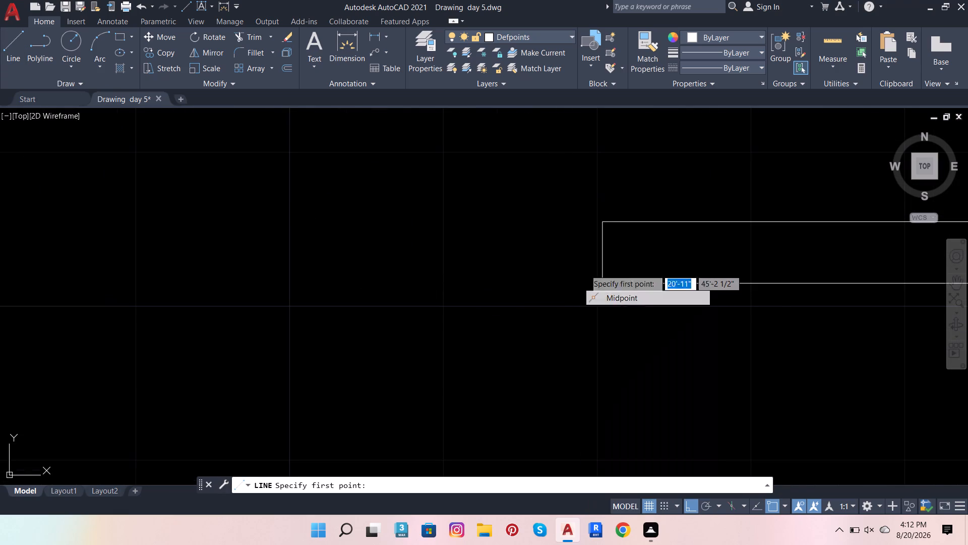
left_click(605, 252)
scroll(627, 267, "down", 4)
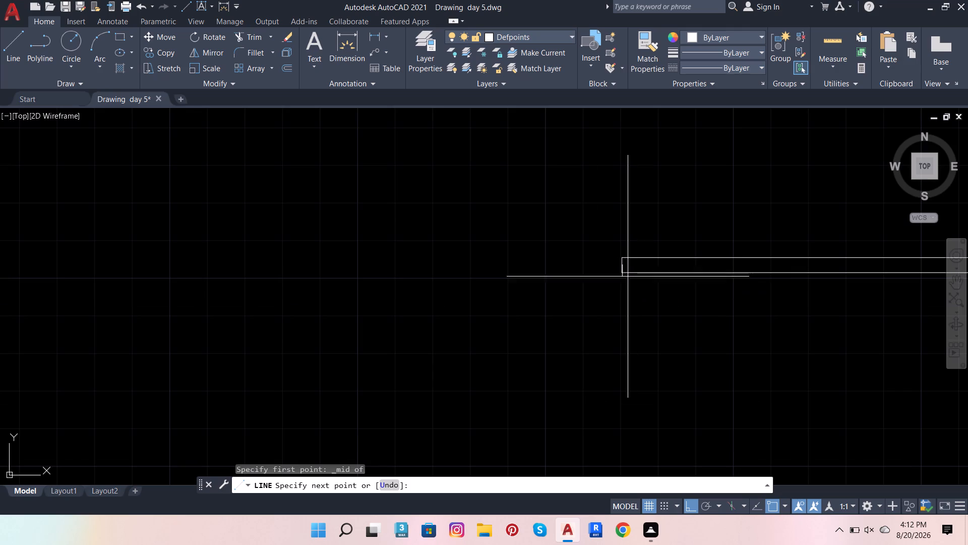
scroll(588, 289, "down", 3)
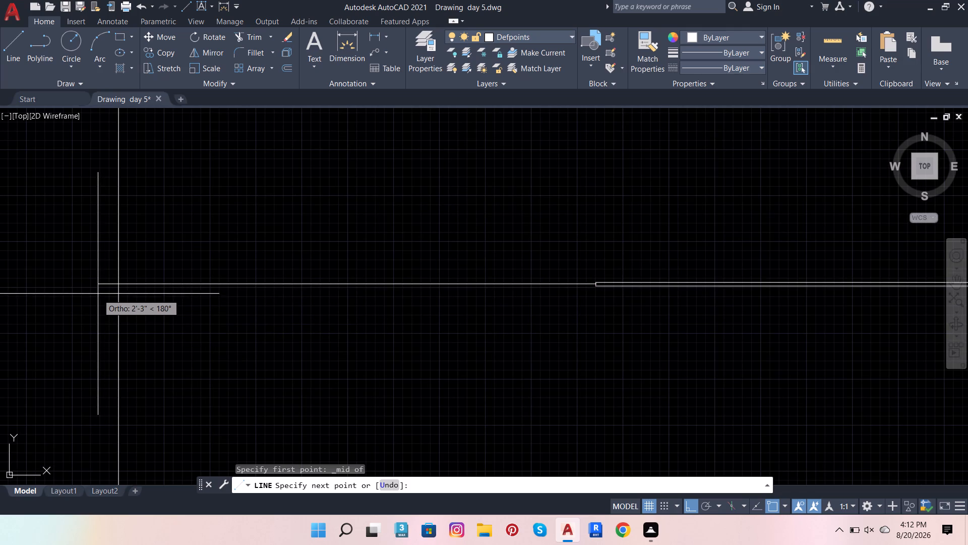
left_click(99, 291)
key("Escape")
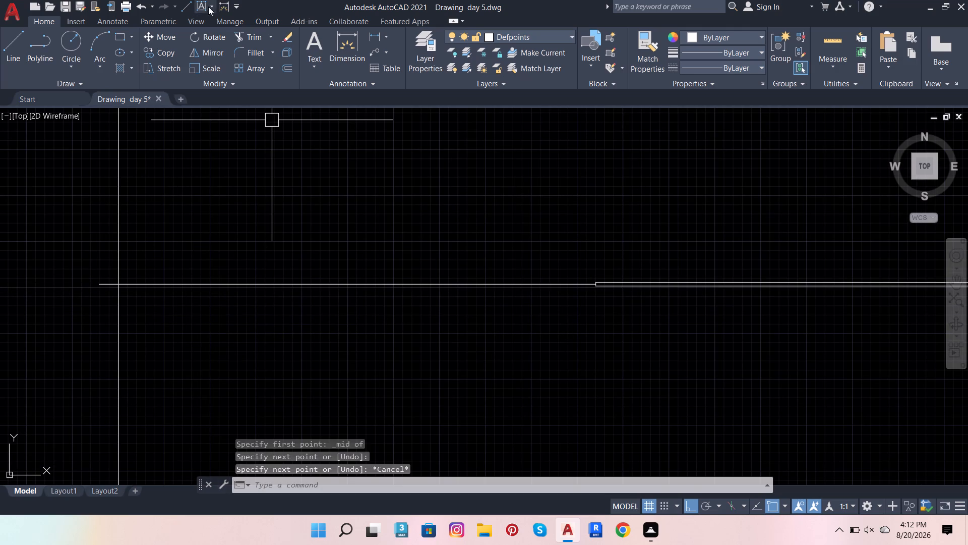
Trim the part of the new horizontal line that overshoots the west wall line.
left_click(241, 38)
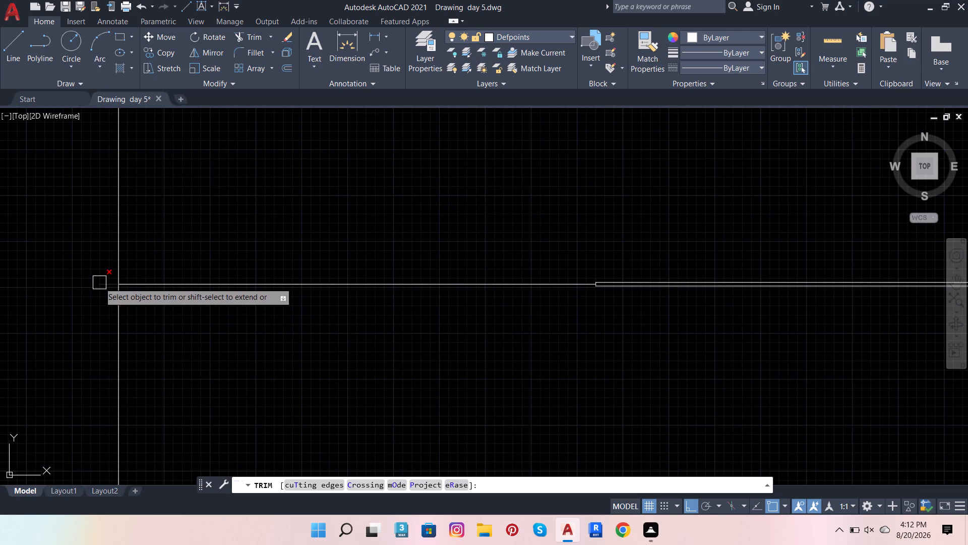
left_click(99, 283)
key("Escape")
key("Escape")
key("Escape")
Move the double horizontal partition lines, including their end cap, to Layer3.
scroll(221, 216, "down", 2)
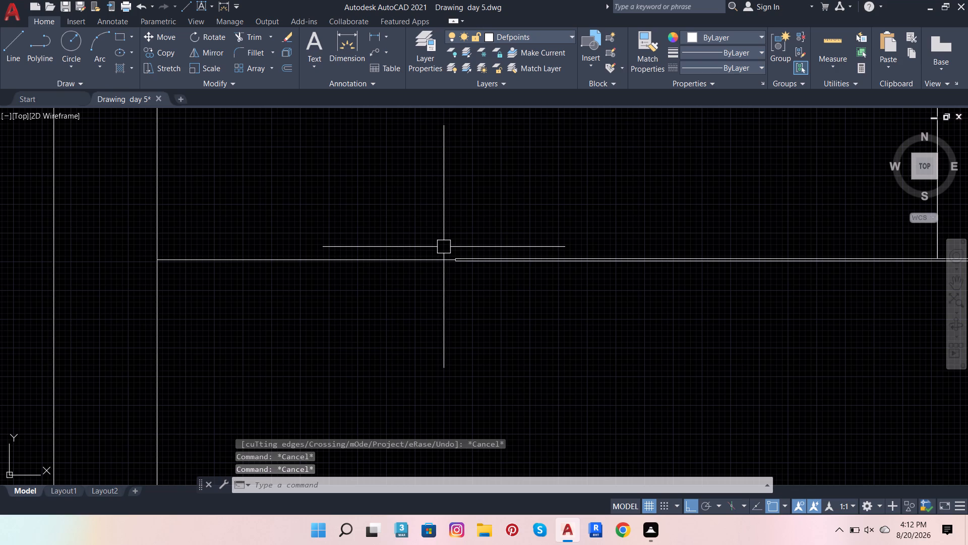
left_click(444, 242)
scroll(483, 297, "down", 2)
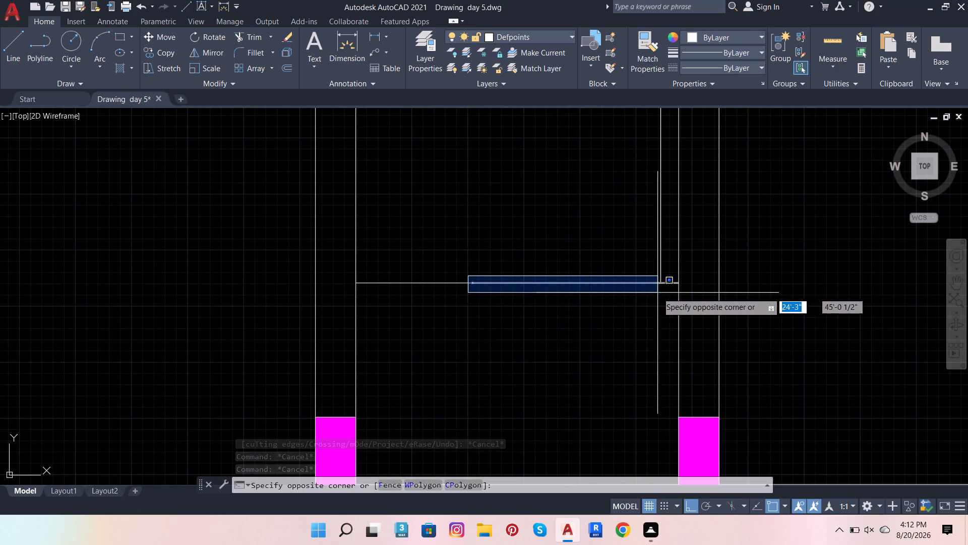
left_click(690, 296)
scroll(661, 272, "up", 3)
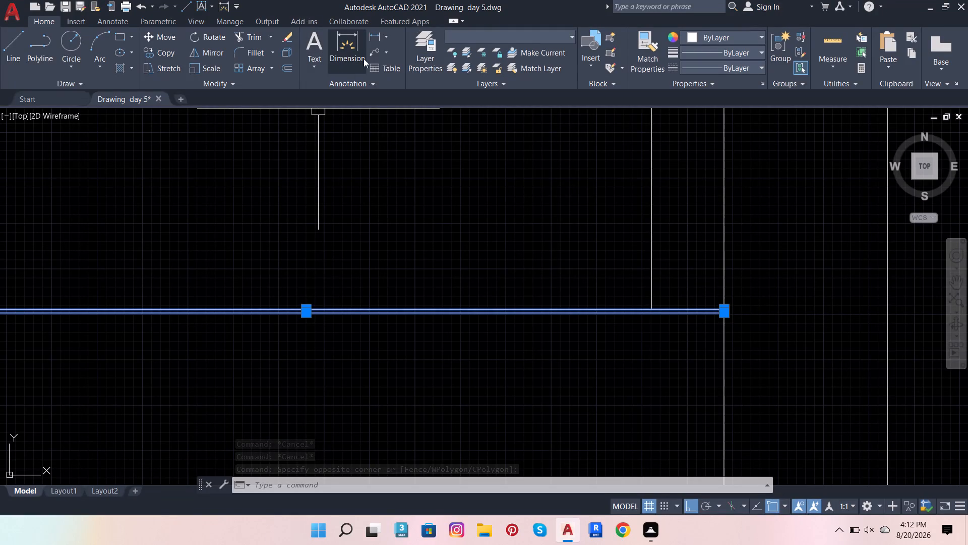
left_click(495, 38)
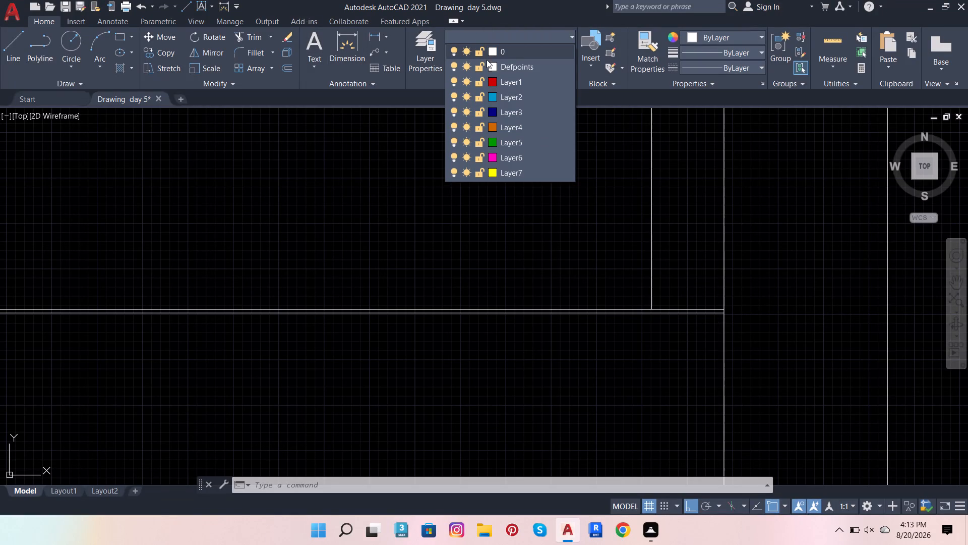
left_click(509, 113)
Lock Layer2 and move the single horizontal line between the west wall and the double-line partition to Layer2.
scroll(617, 181, "down", 2)
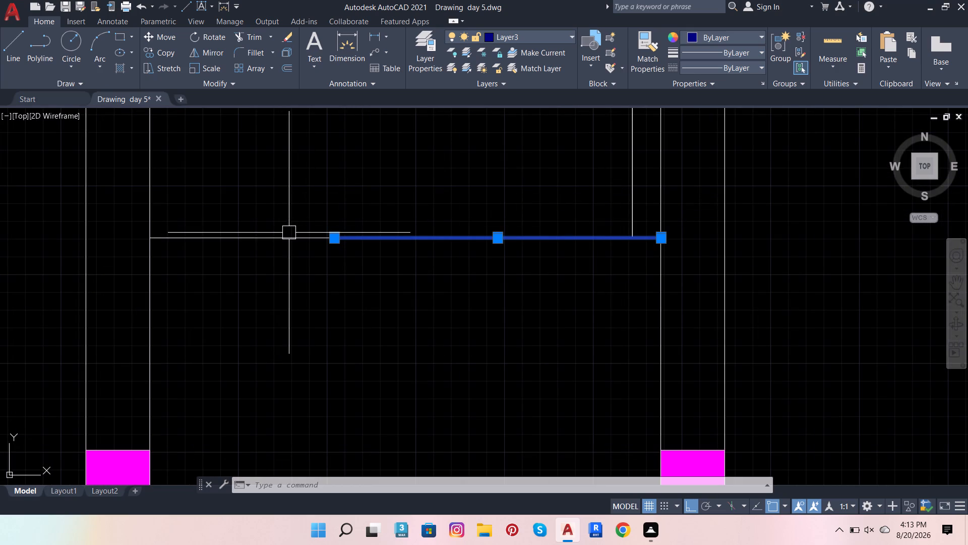
left_click(288, 233)
left_click(483, 38)
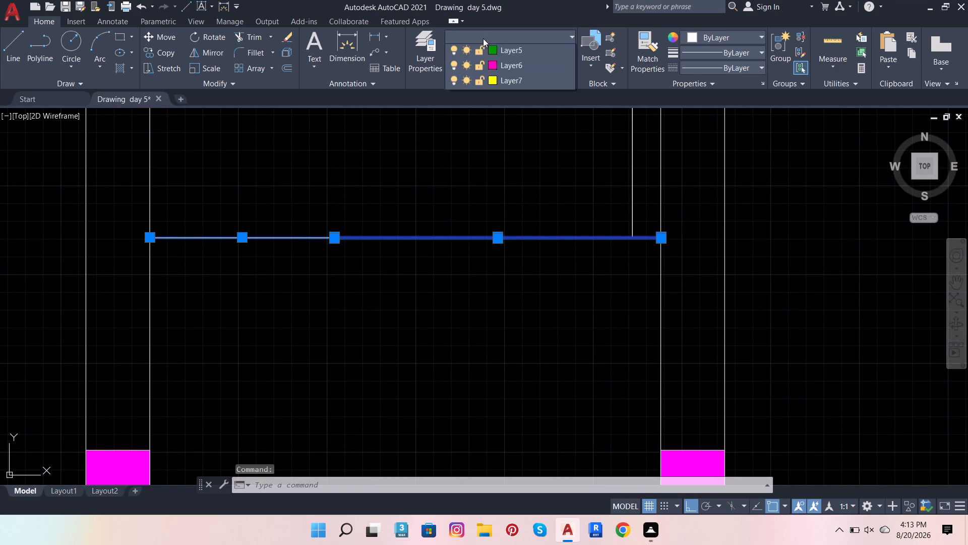
left_click(482, 98)
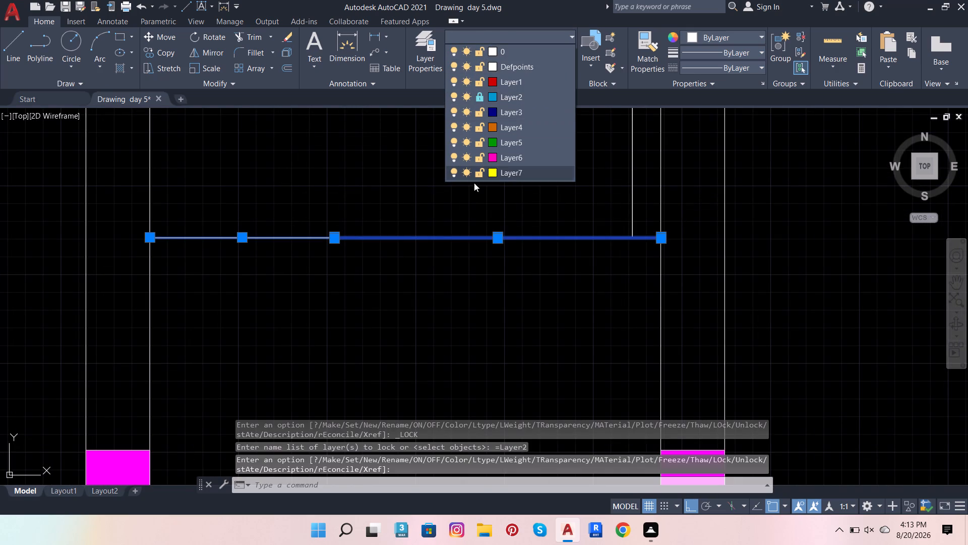
scroll(471, 192, "up", 2)
key("Escape")
key("Escape")
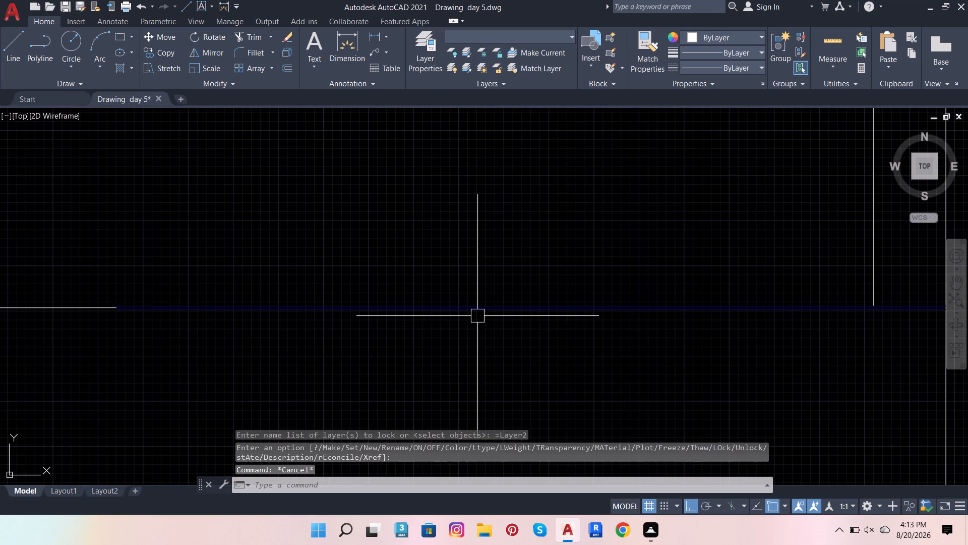
scroll(480, 328, "down", 1)
left_click(227, 317)
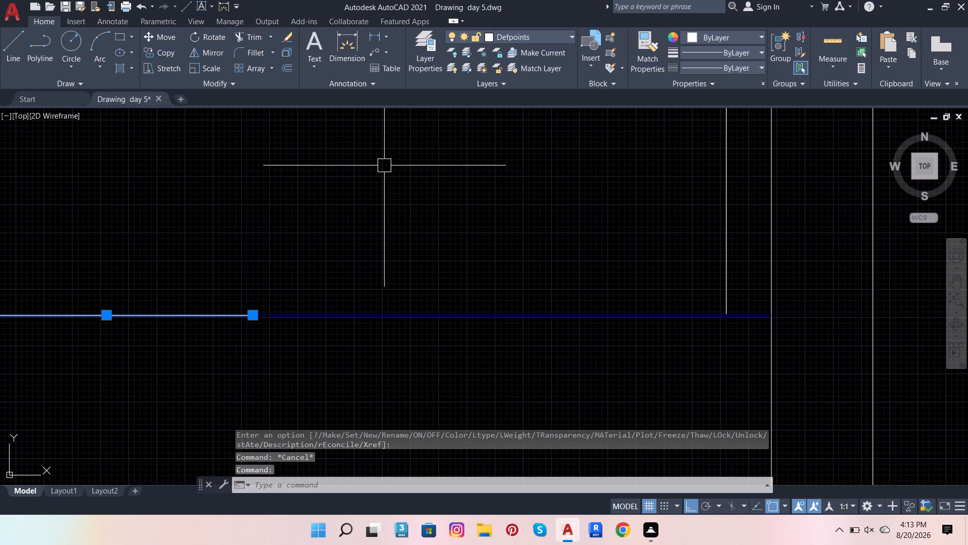
left_click(535, 33)
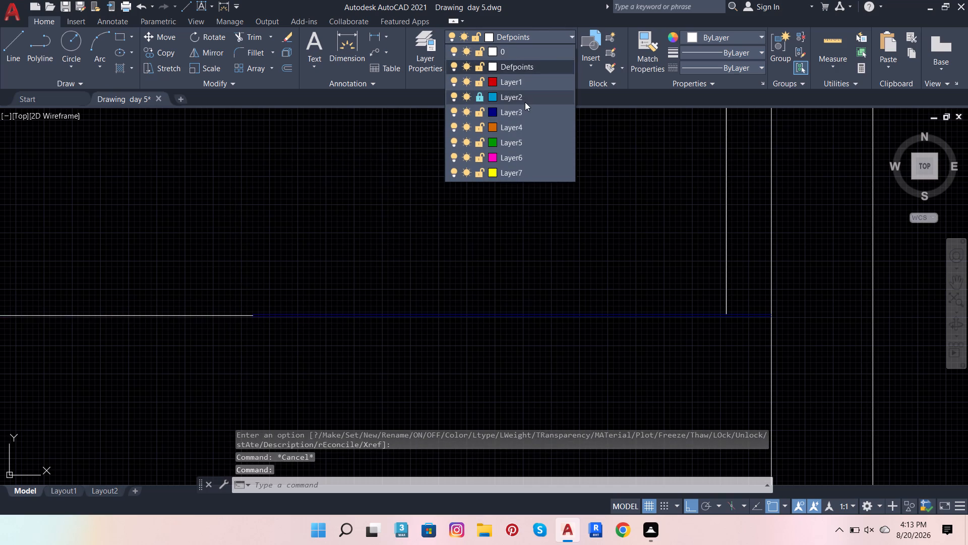
left_click(525, 96)
key("Escape")
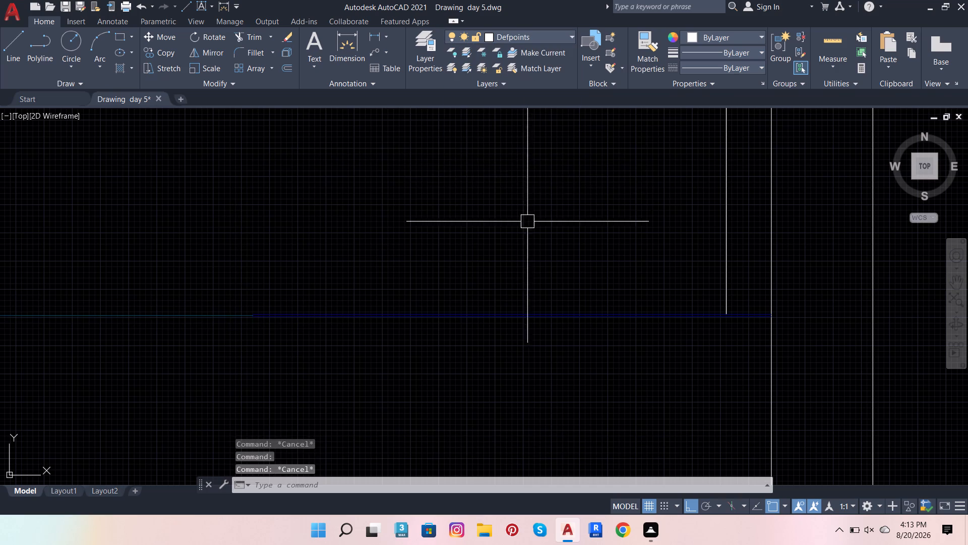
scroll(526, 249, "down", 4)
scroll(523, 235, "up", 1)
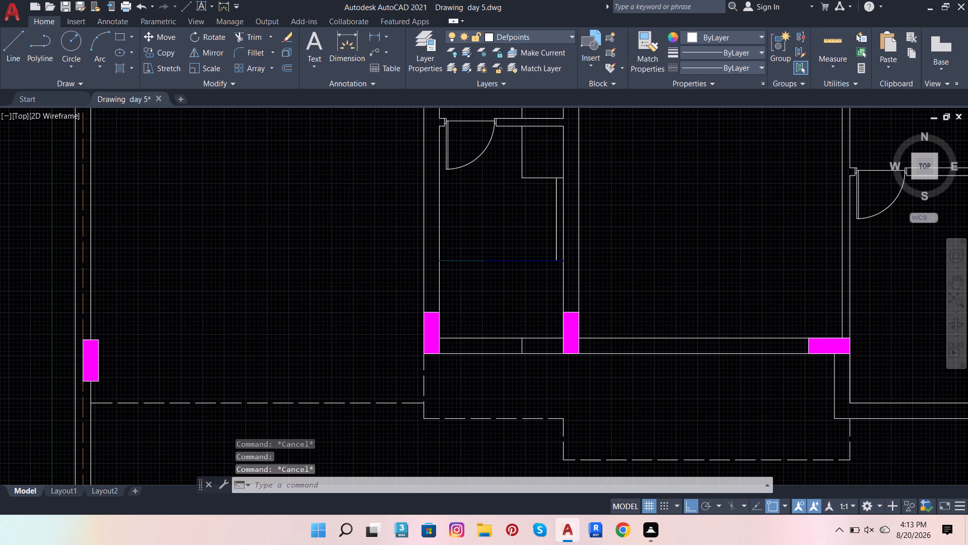
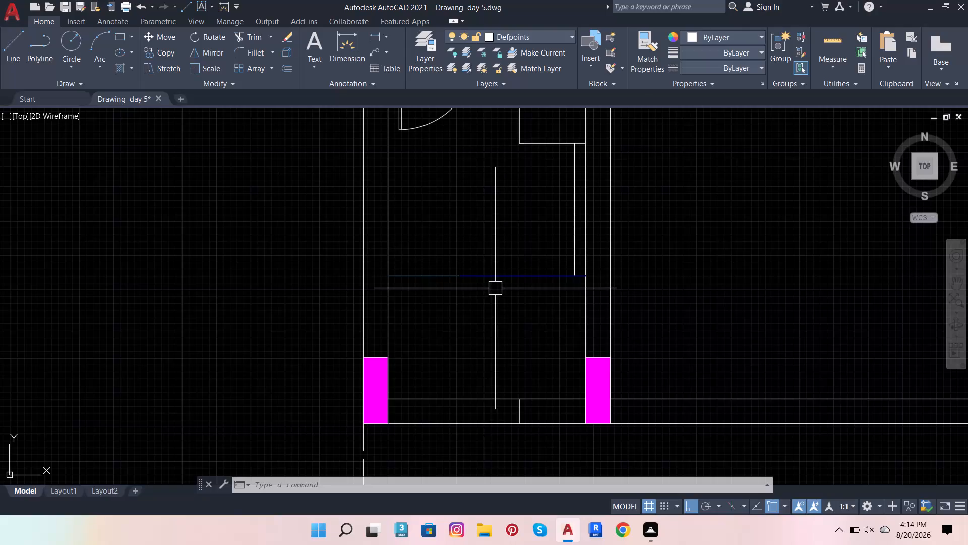
Copy the western small sliding window from the north wall to the lower middle room's south wall, aligning its northeast corner with the wall's short centre line.
scroll(463, 374, "down", 4)
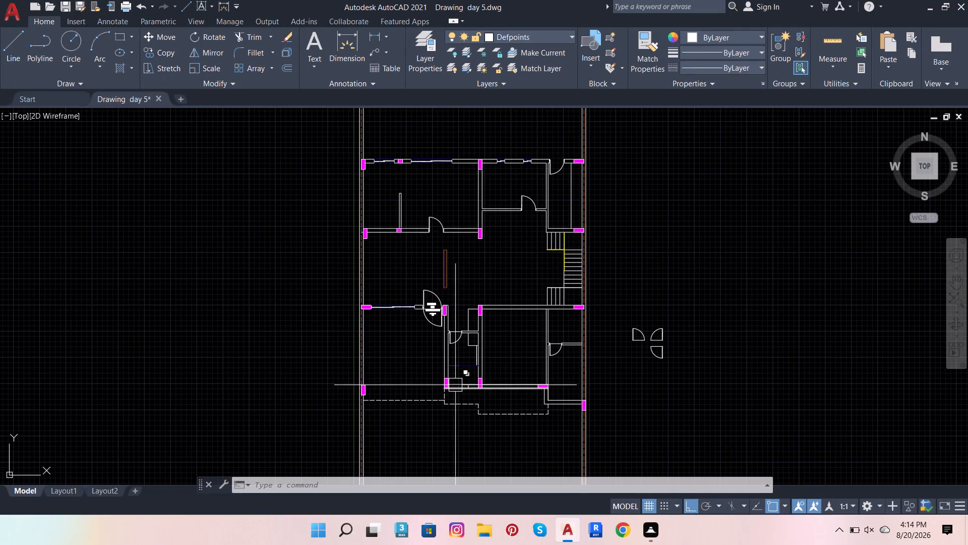
scroll(534, 180, "up", 3)
scroll(531, 205, "down", 2)
scroll(500, 145, "up", 3)
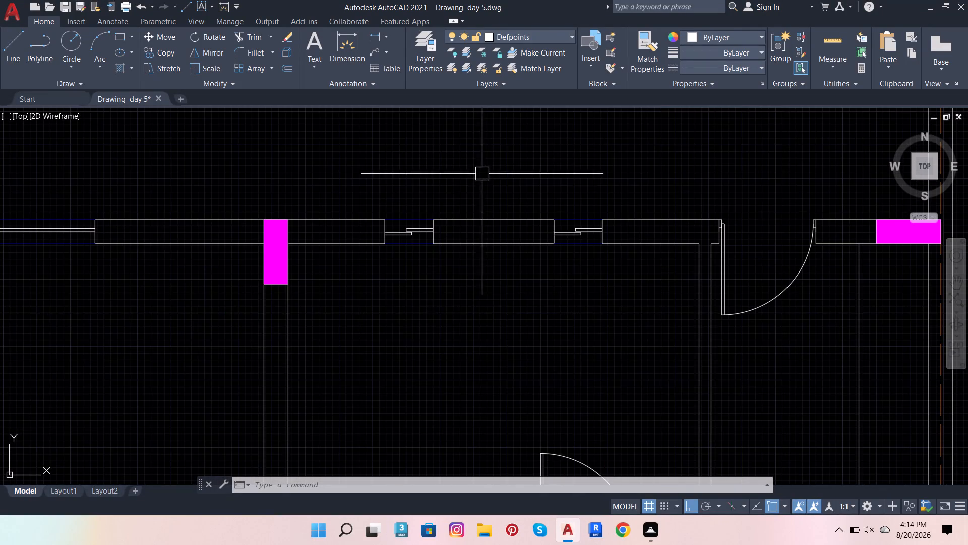
scroll(387, 214, "up", 3)
left_click(386, 239)
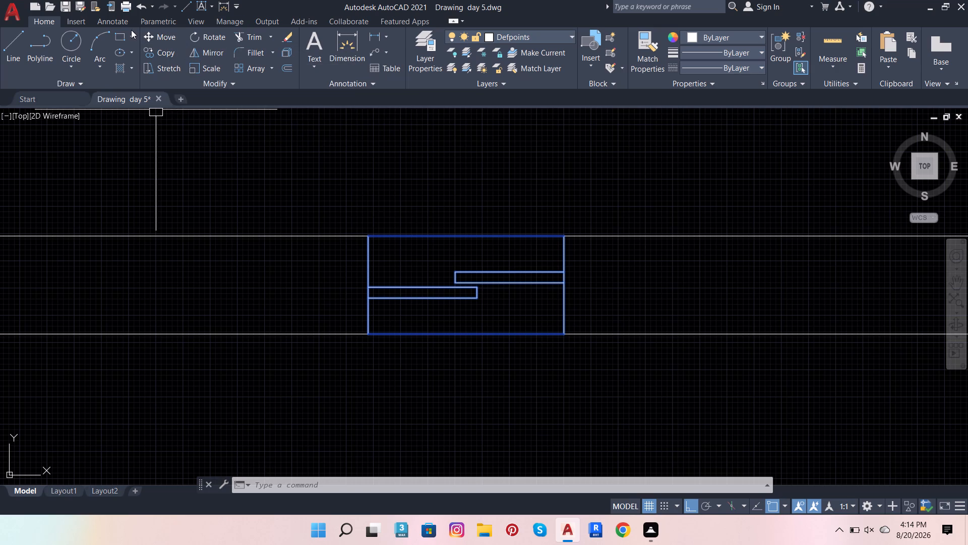
left_click(155, 48)
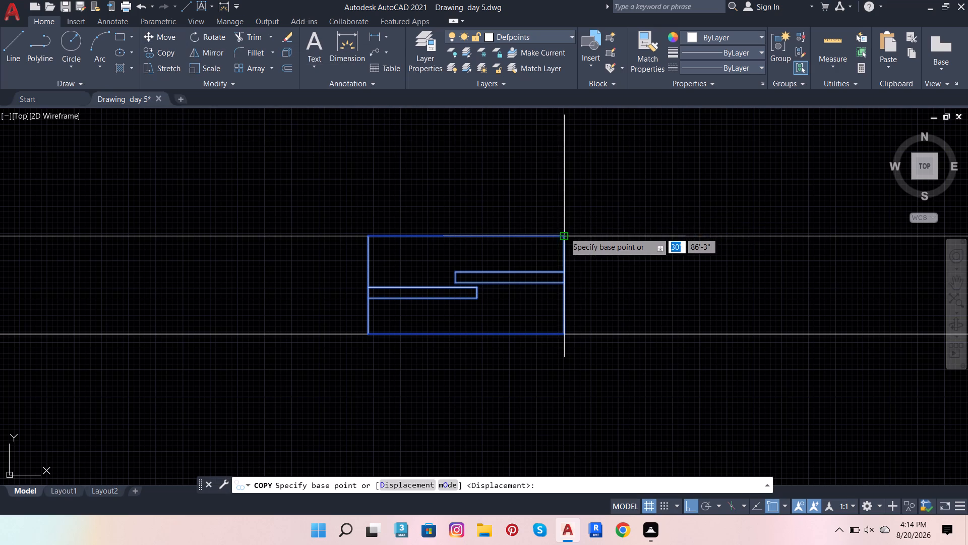
left_click(564, 233)
scroll(613, 211, "down", 8)
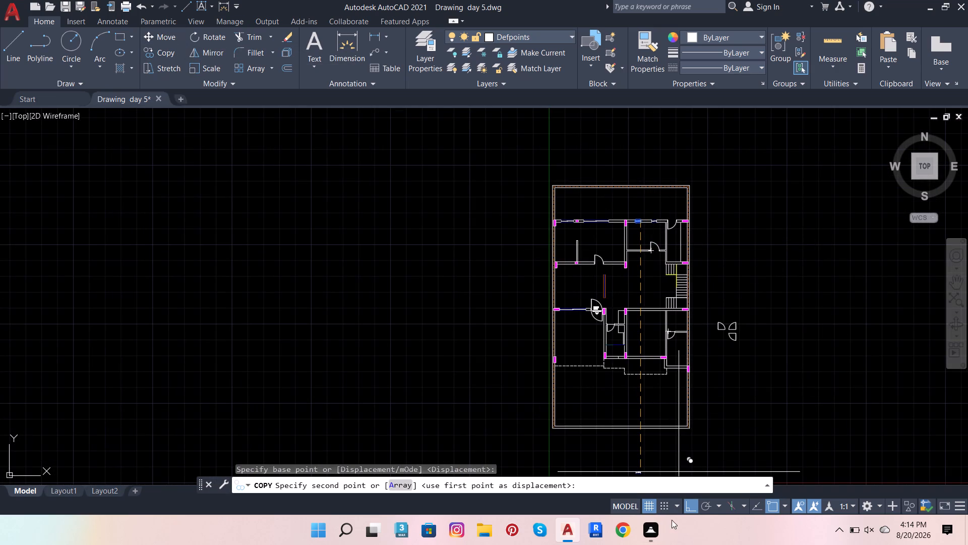
left_click(704, 507)
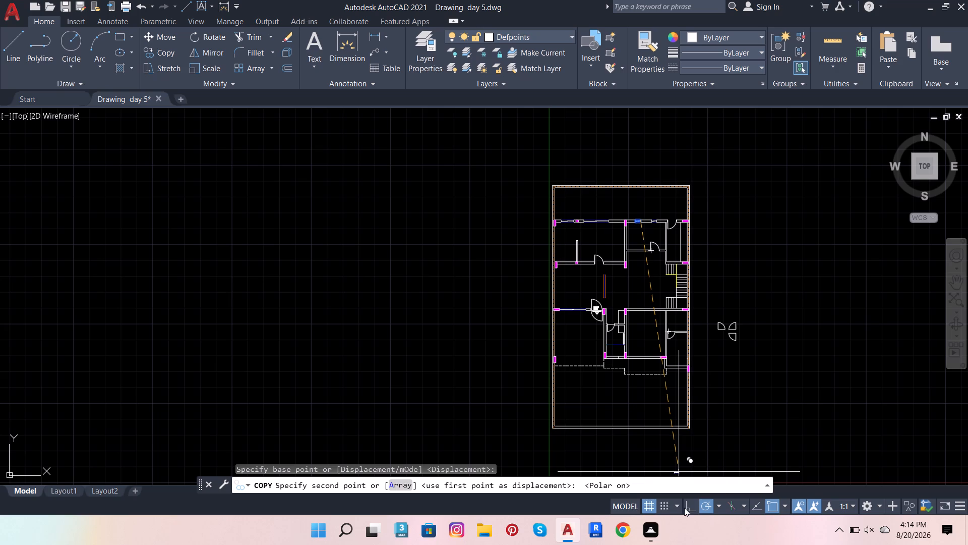
left_click(685, 508)
left_click(691, 504)
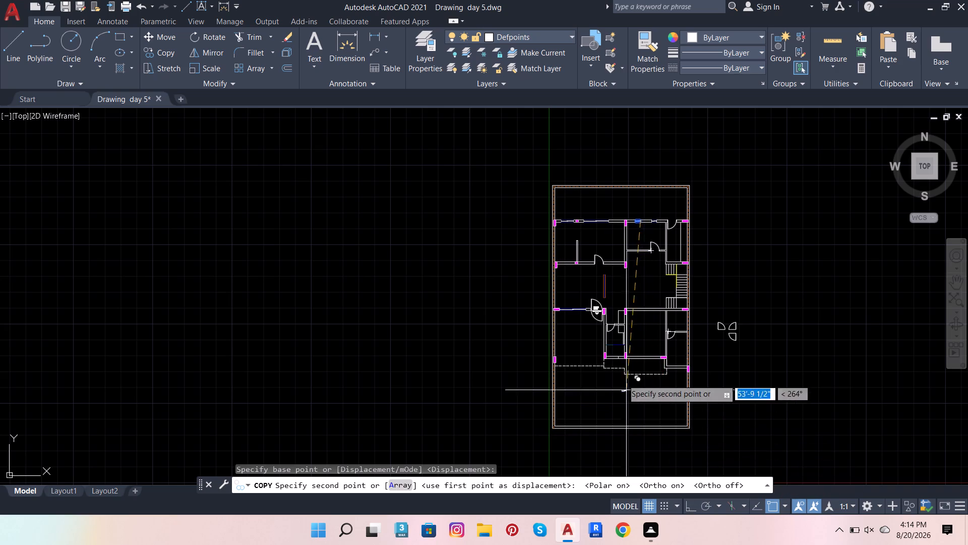
scroll(626, 369, "up", 5)
scroll(569, 329, "up", 3)
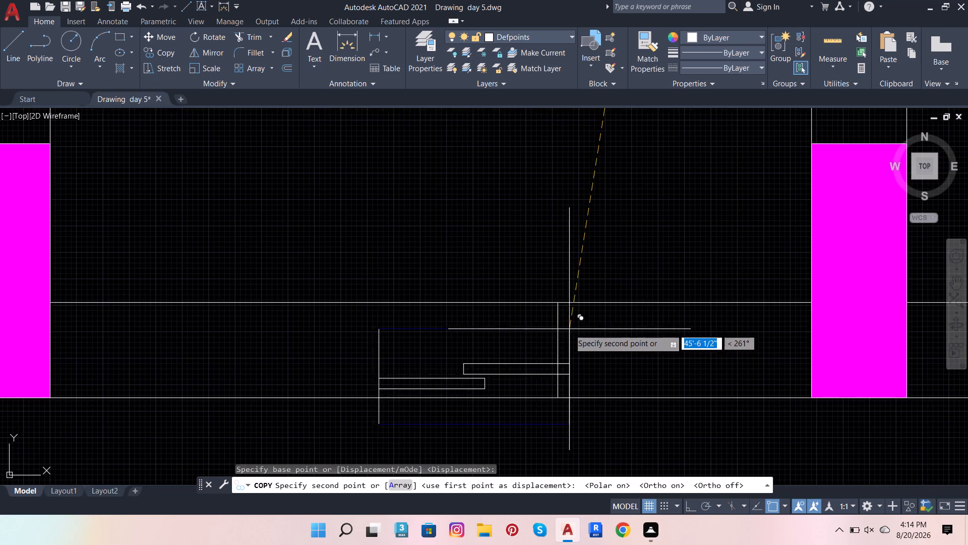
left_click(555, 305)
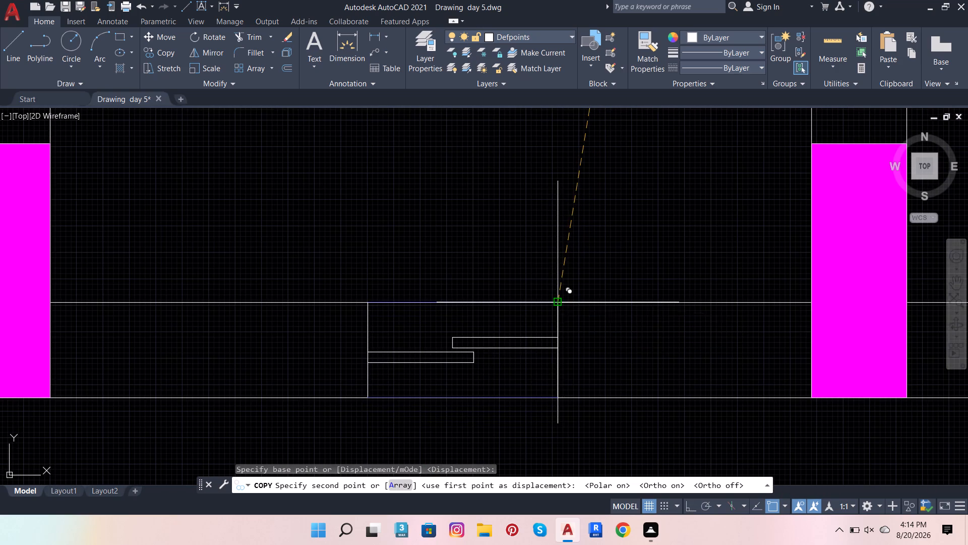
scroll(518, 307, "down", 3)
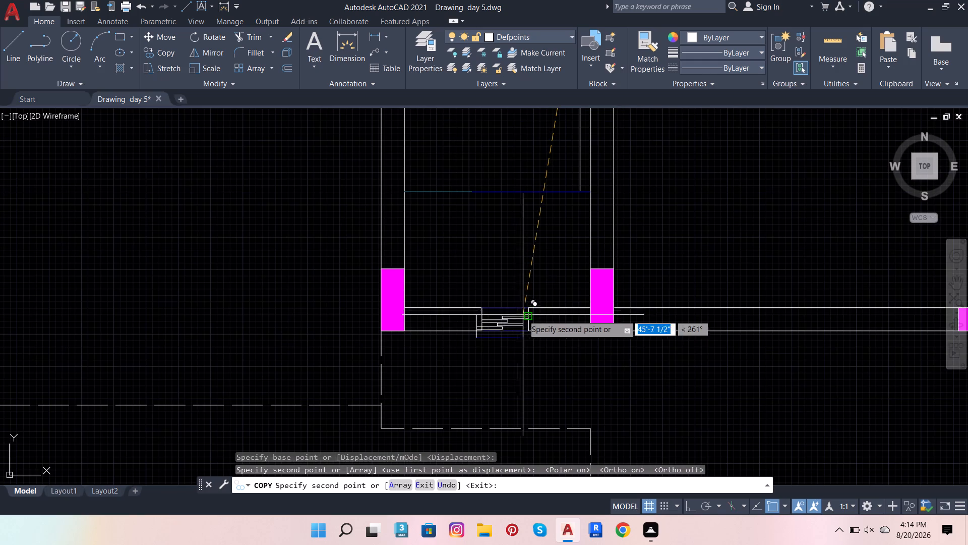
key("Escape")
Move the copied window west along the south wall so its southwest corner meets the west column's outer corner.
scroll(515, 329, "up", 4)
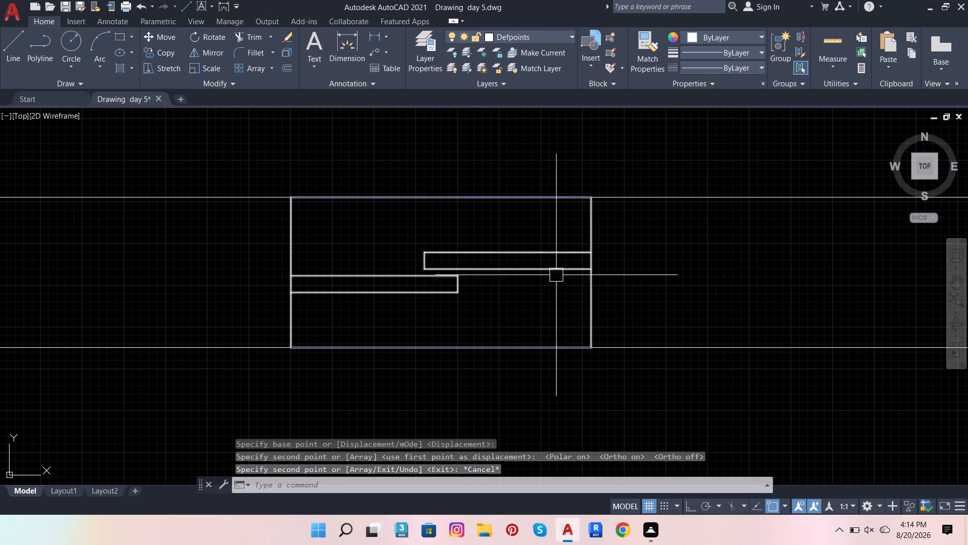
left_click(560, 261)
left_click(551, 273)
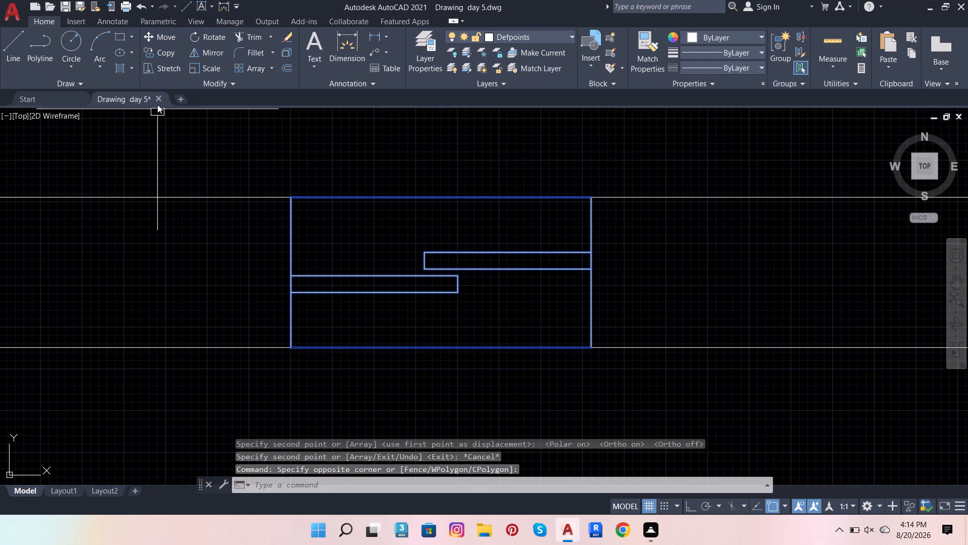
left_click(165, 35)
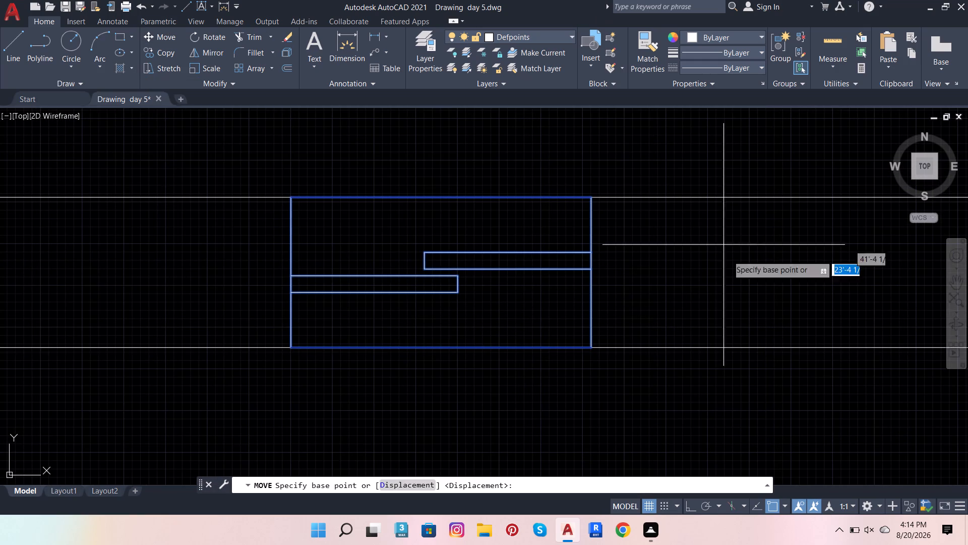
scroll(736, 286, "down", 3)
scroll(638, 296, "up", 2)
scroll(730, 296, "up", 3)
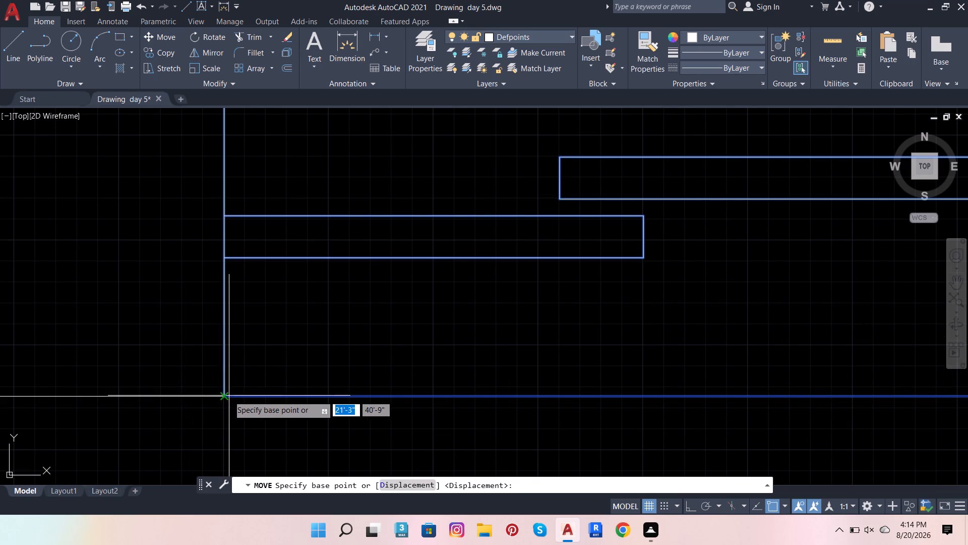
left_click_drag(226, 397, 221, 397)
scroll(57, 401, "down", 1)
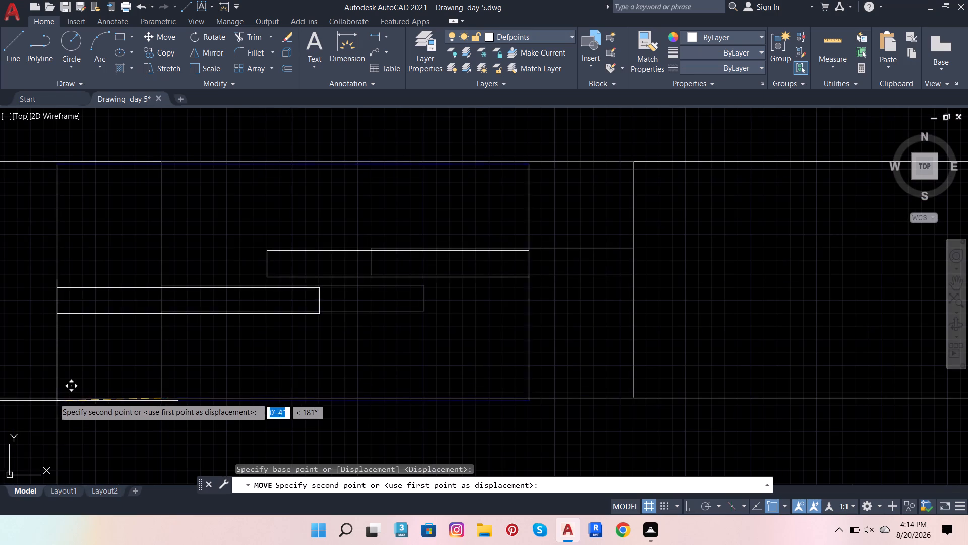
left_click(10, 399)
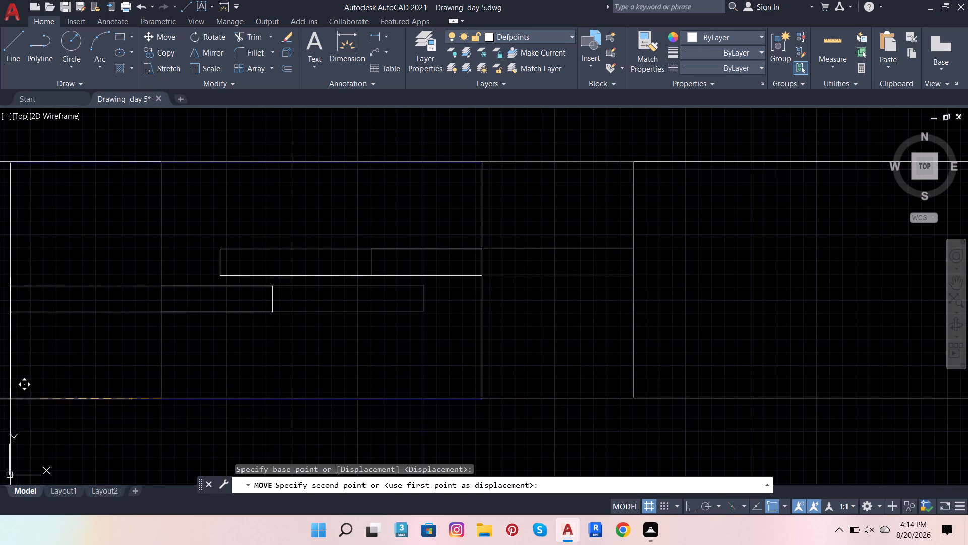
Offset the short vertical centre line in the south wall 8" to the west.
scroll(276, 405, "down", 4)
scroll(195, 408, "up", 1)
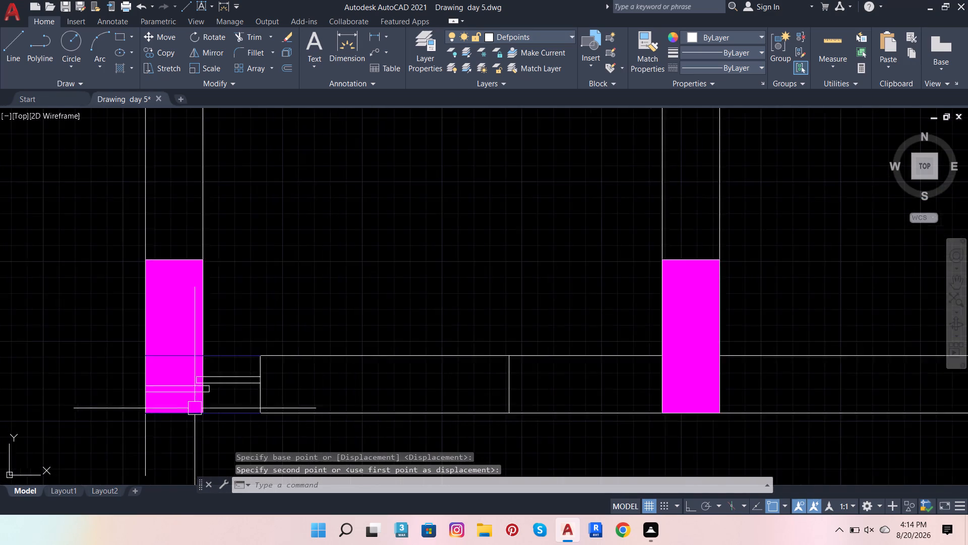
scroll(195, 408, "up", 1)
left_click(291, 391)
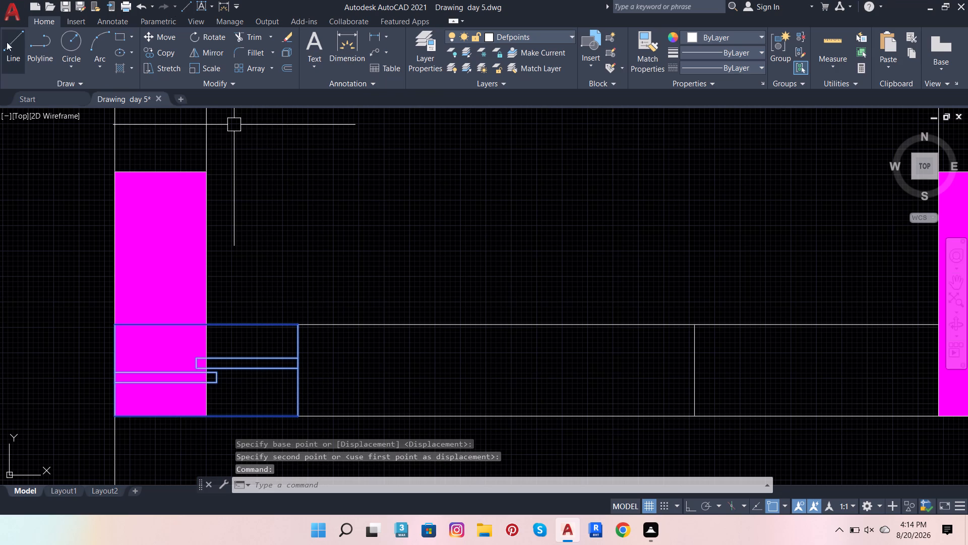
left_click(290, 69)
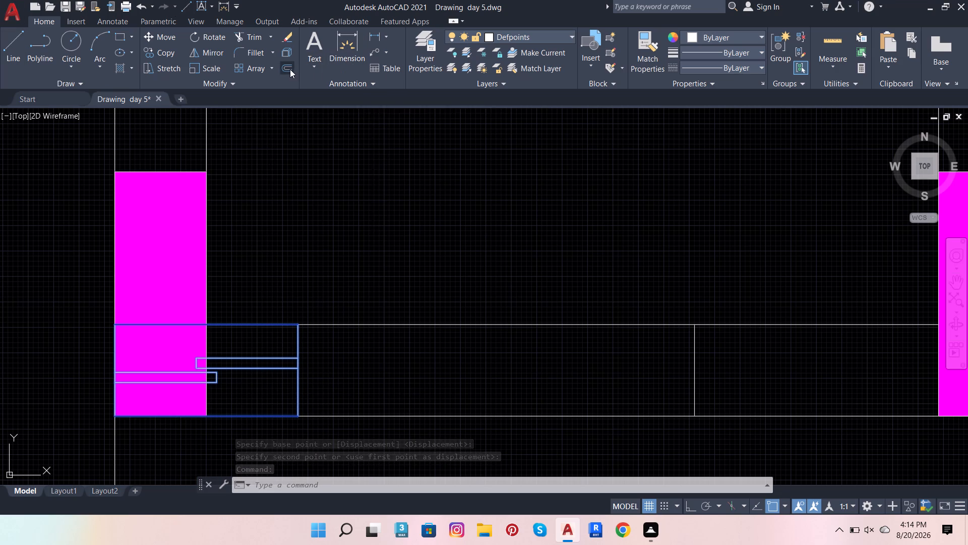
left_click(695, 327)
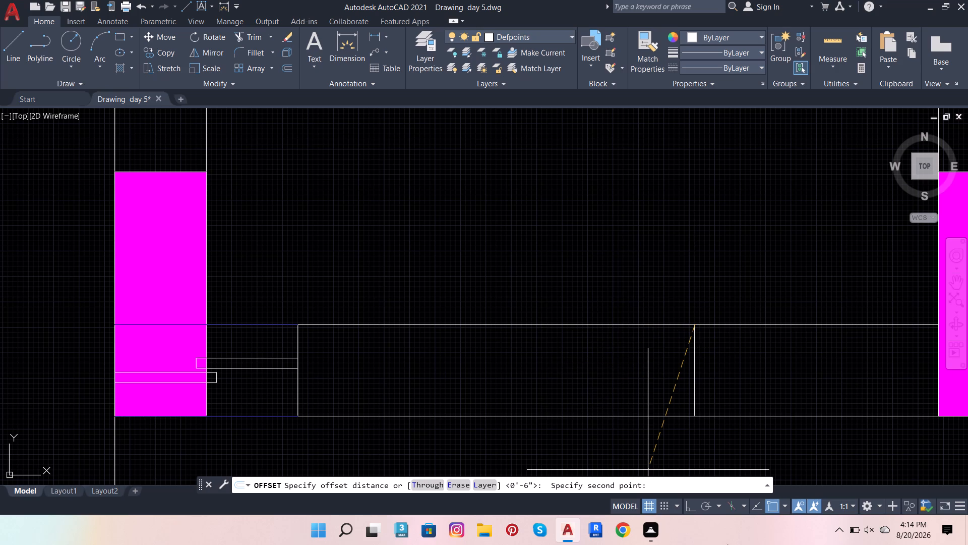
left_click(686, 510)
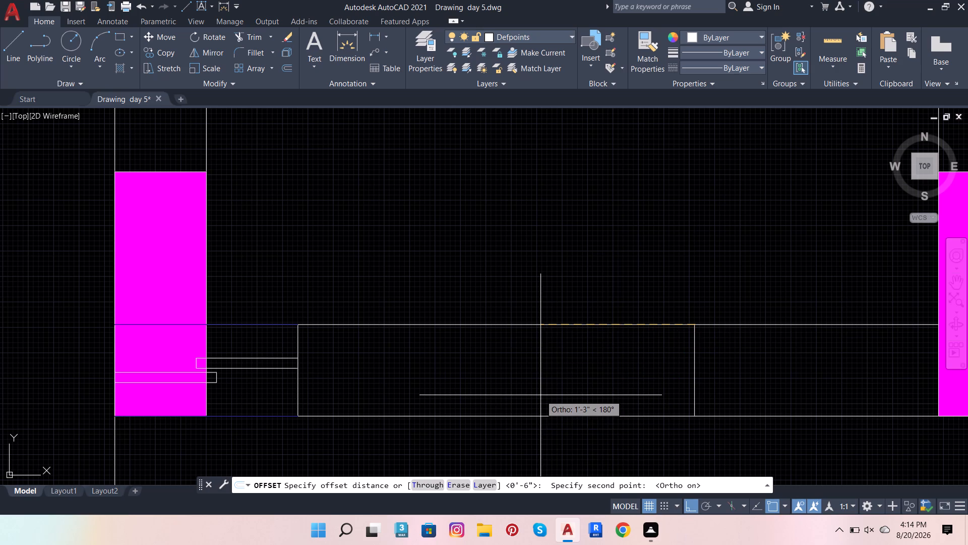
key("8")
key("Return")
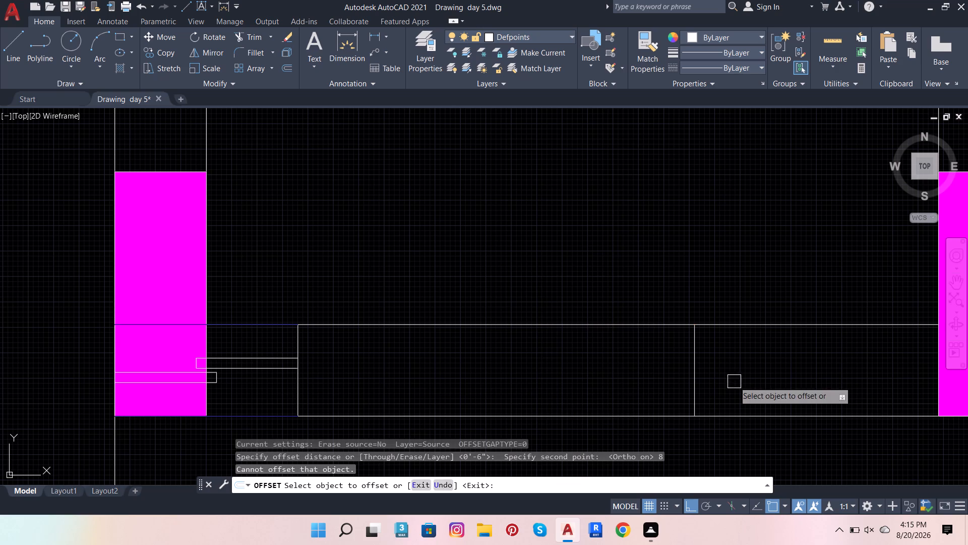
left_click(693, 368)
left_click(581, 366)
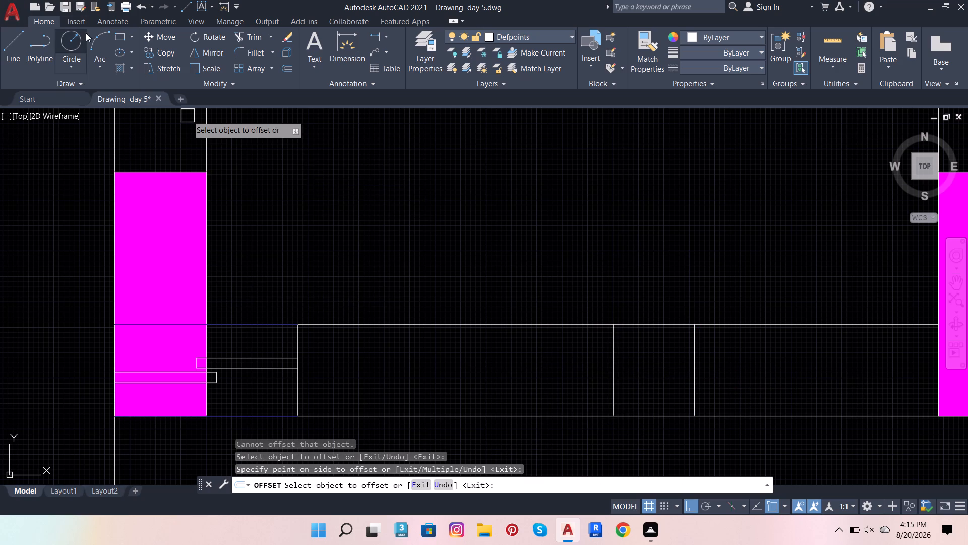
key("Escape")
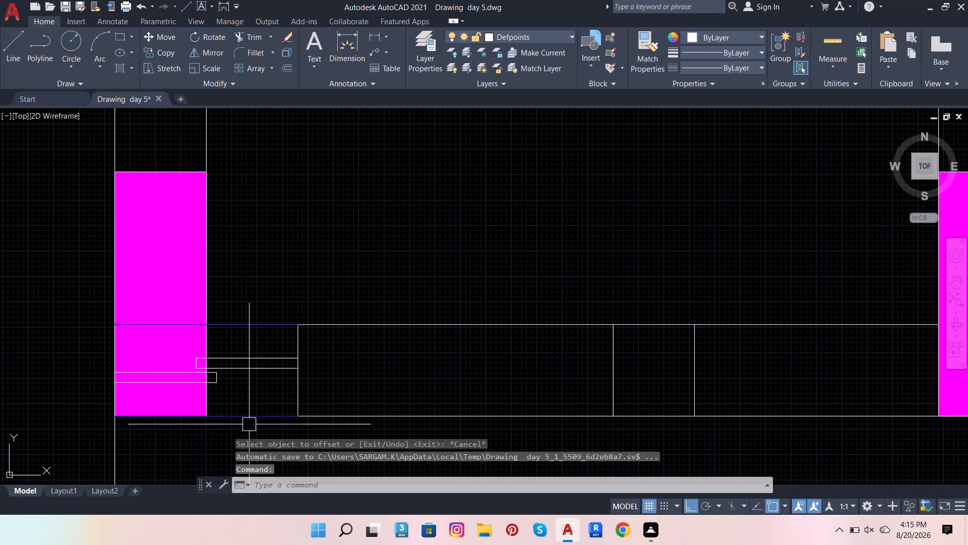
Move the copied window east along the south wall so its northeast corner meets the top of the offset line.
left_click(259, 367)
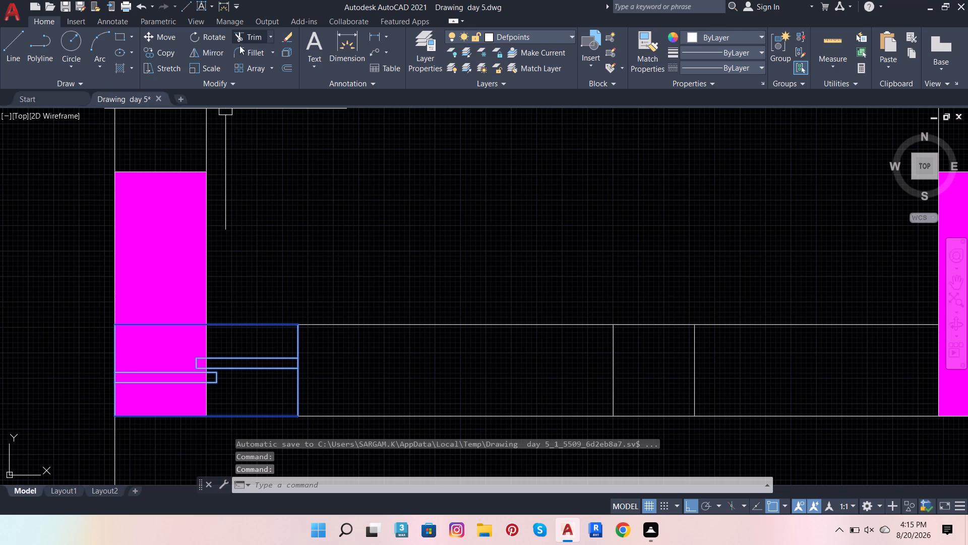
left_click(153, 37)
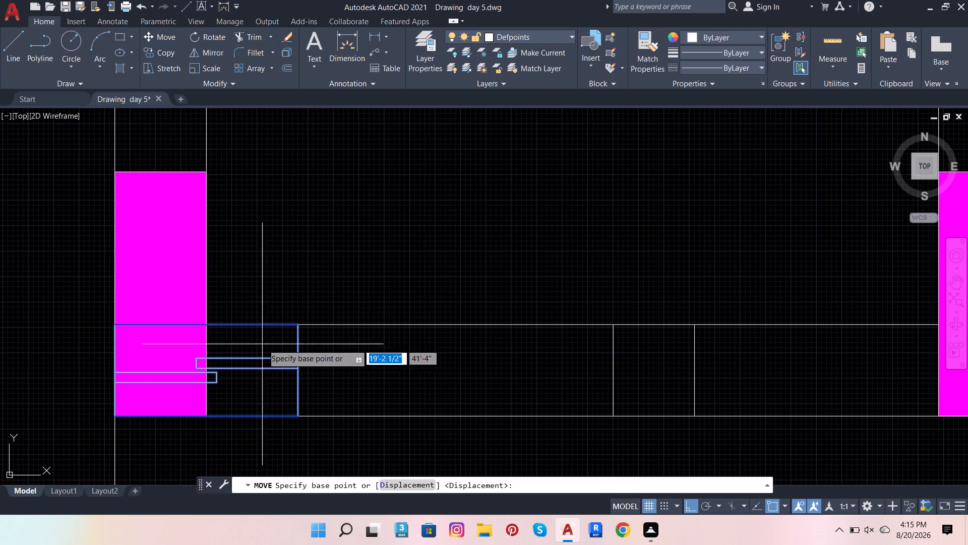
left_click(298, 330)
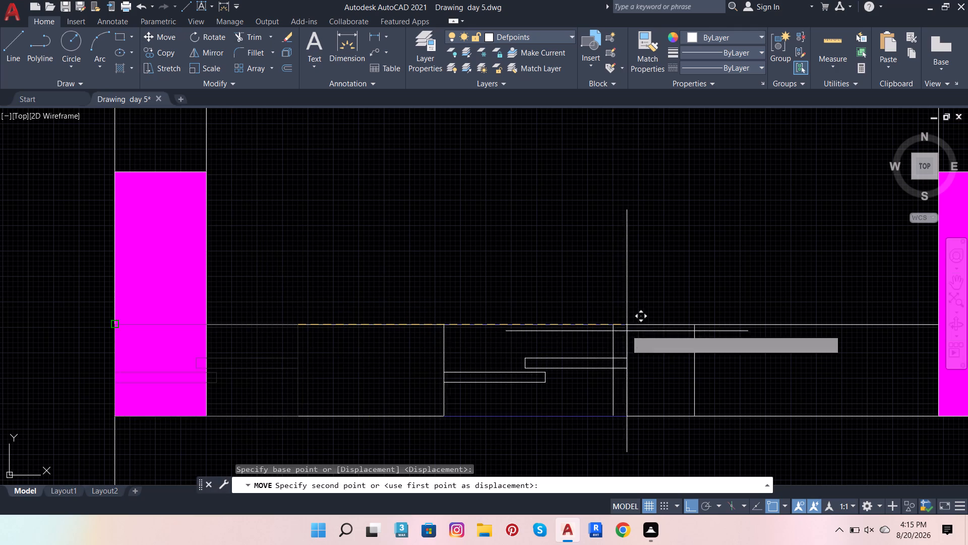
scroll(624, 328, "up", 2)
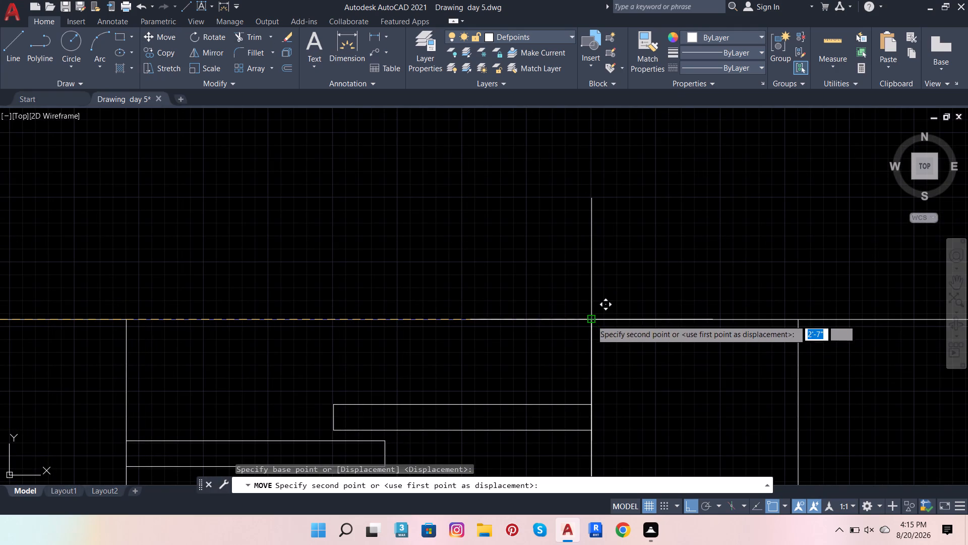
left_click(591, 320)
scroll(585, 285, "down", 4)
key("Escape")
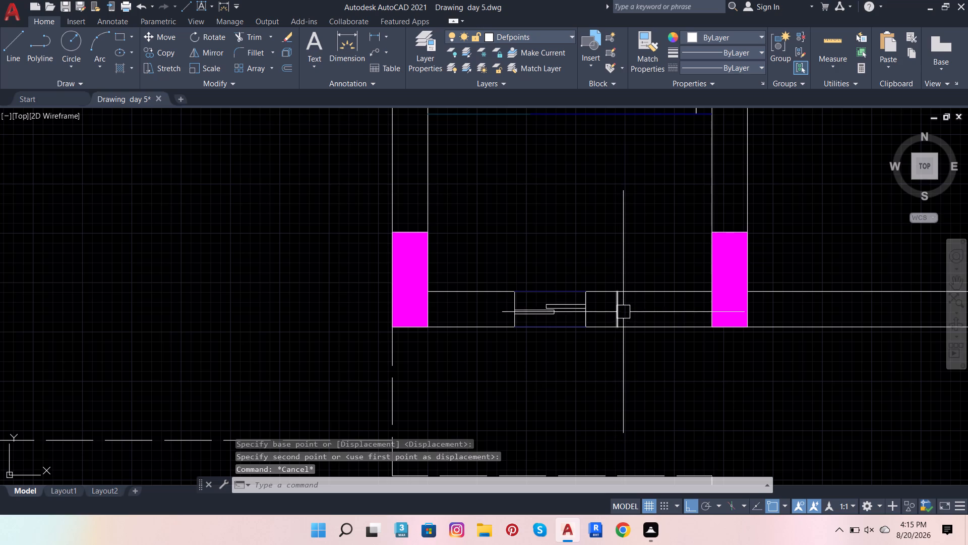
Delete the original short vertical centre line east of the window in the south wall.
scroll(623, 312, "up", 2)
scroll(529, 324, "up", 1)
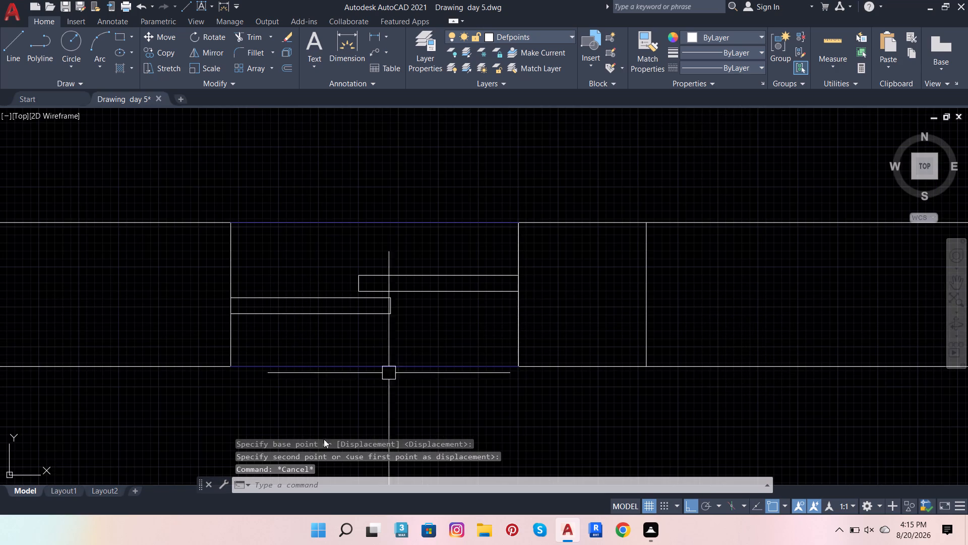
scroll(367, 397, "down", 2)
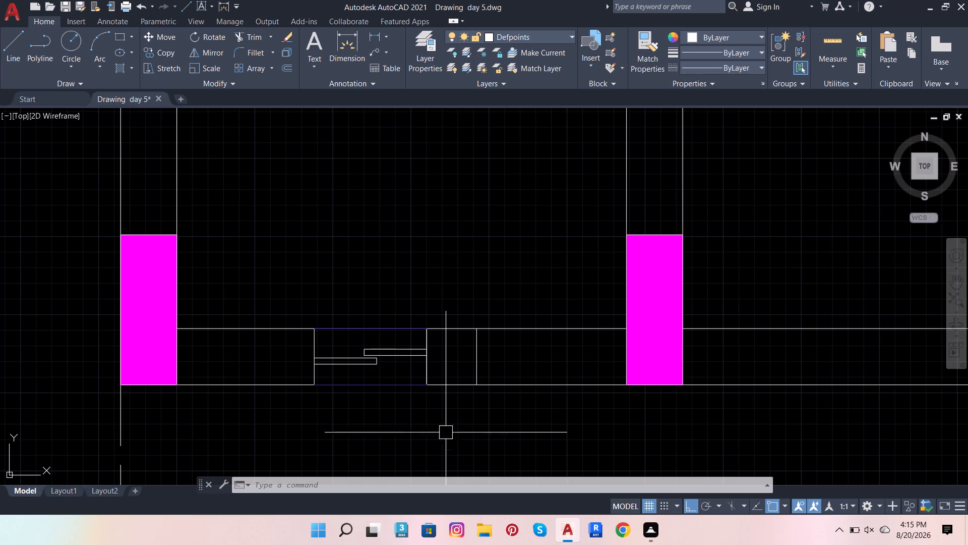
left_click(475, 356)
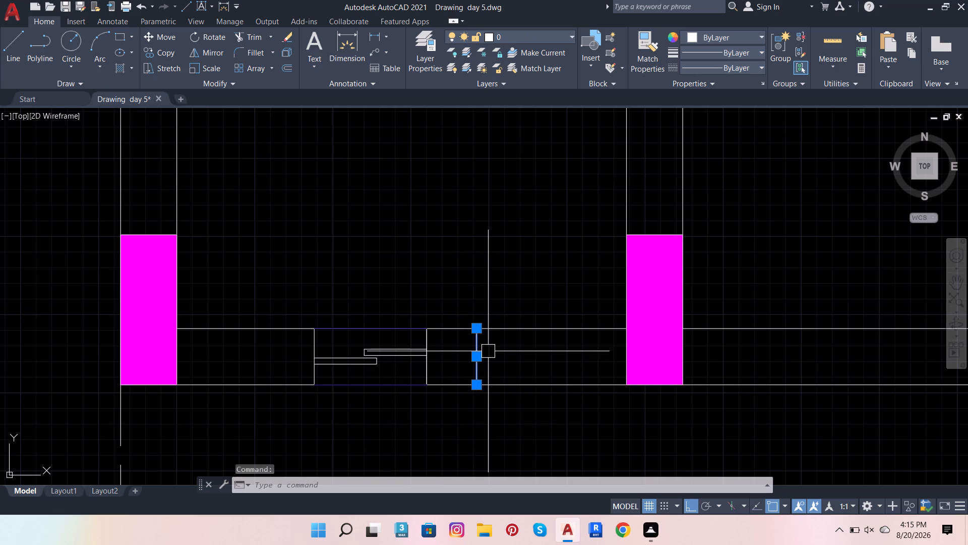
key("Delete")
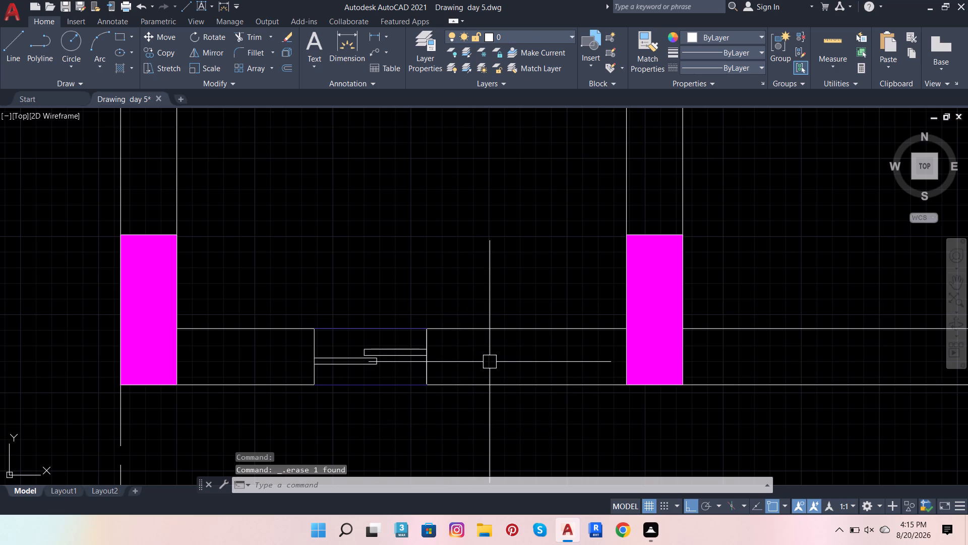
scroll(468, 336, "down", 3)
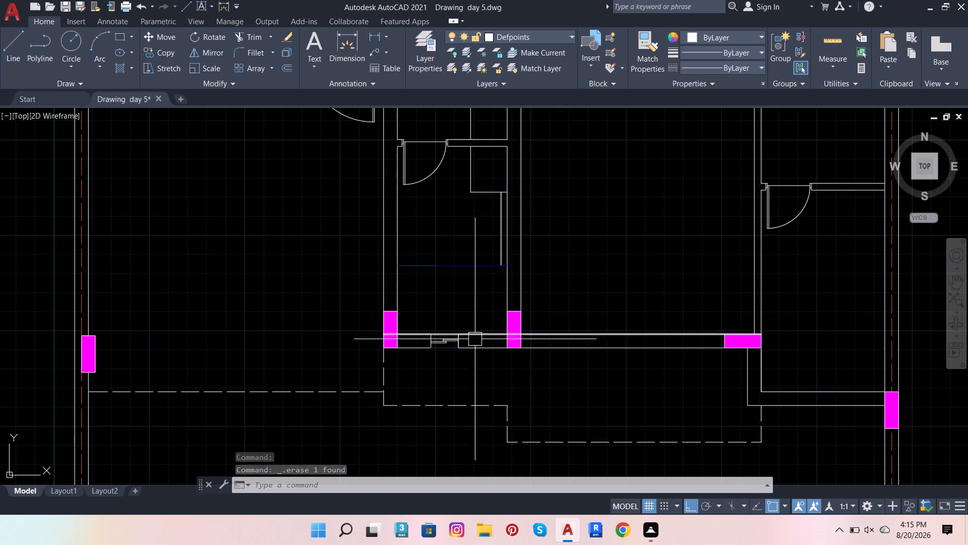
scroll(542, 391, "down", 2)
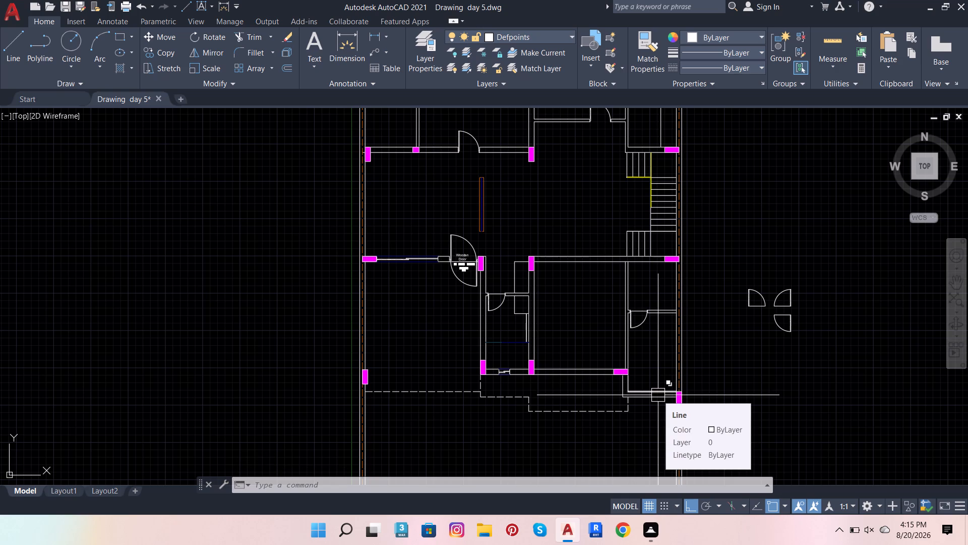
Draw a vertical guide line about 3' long across the southeast room's south wall, just east of the room's southwest corner.
scroll(608, 401, "up", 2)
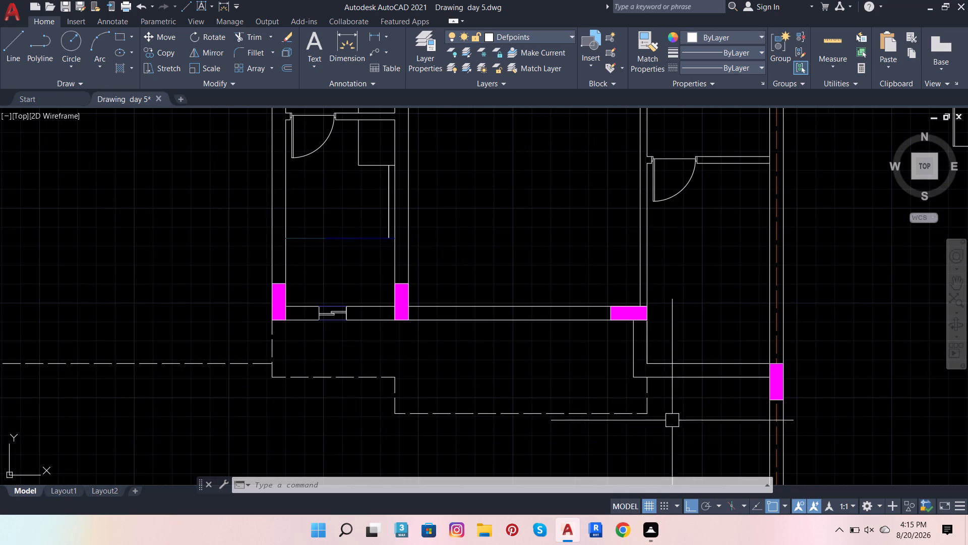
scroll(703, 392, "up", 1)
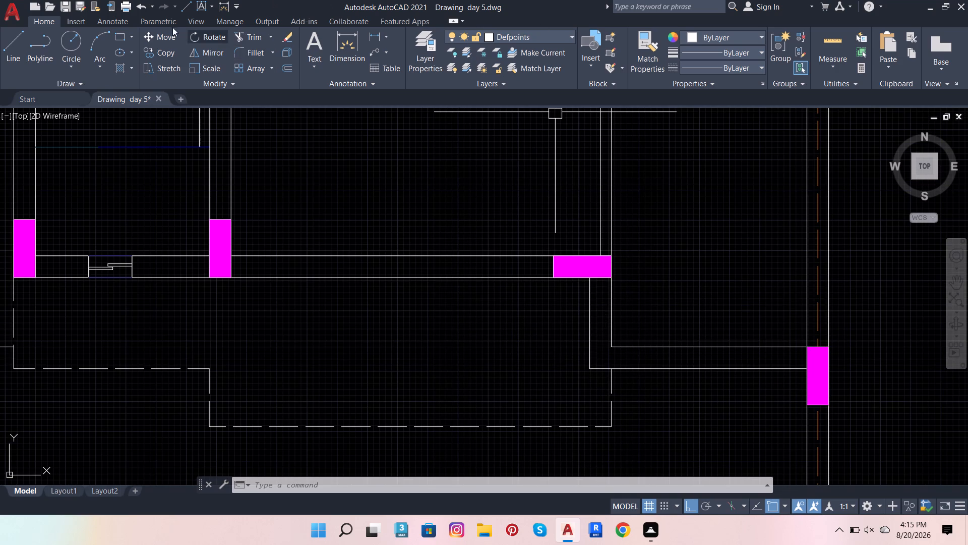
left_click(6, 35)
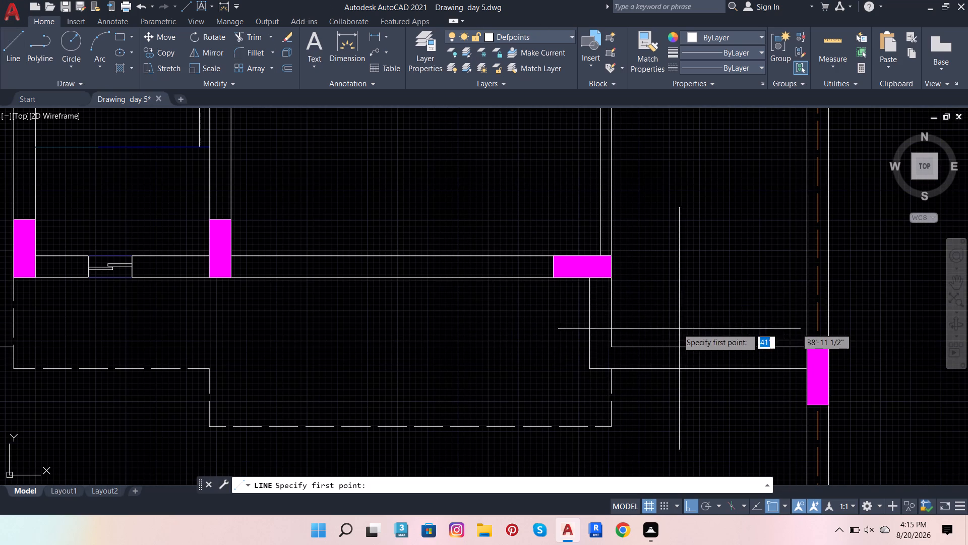
left_click(633, 323)
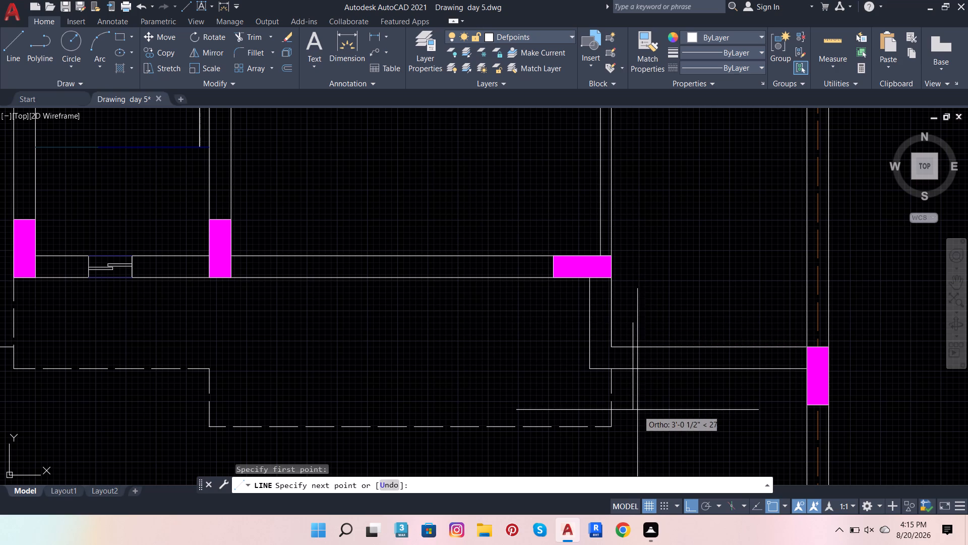
left_click(639, 404)
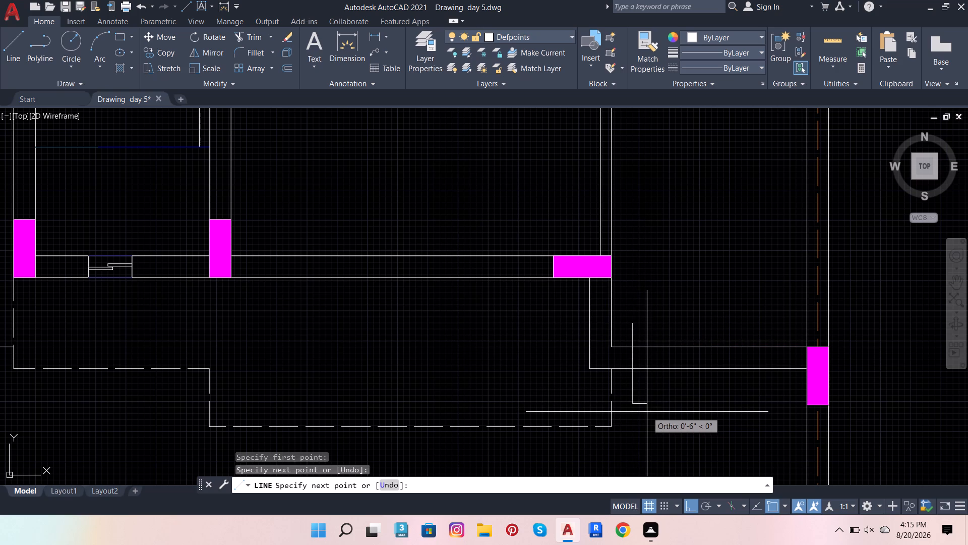
key("Escape")
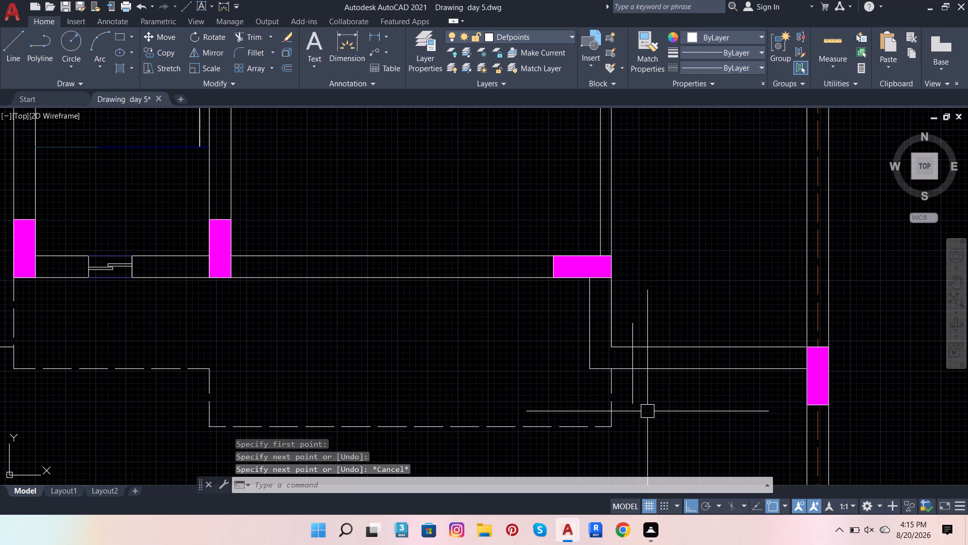
Copy the westernmost north-wall window into the southeast room's south wall, its northwest corner where the guide line crosses the wall's inner face.
scroll(670, 463, "down", 6)
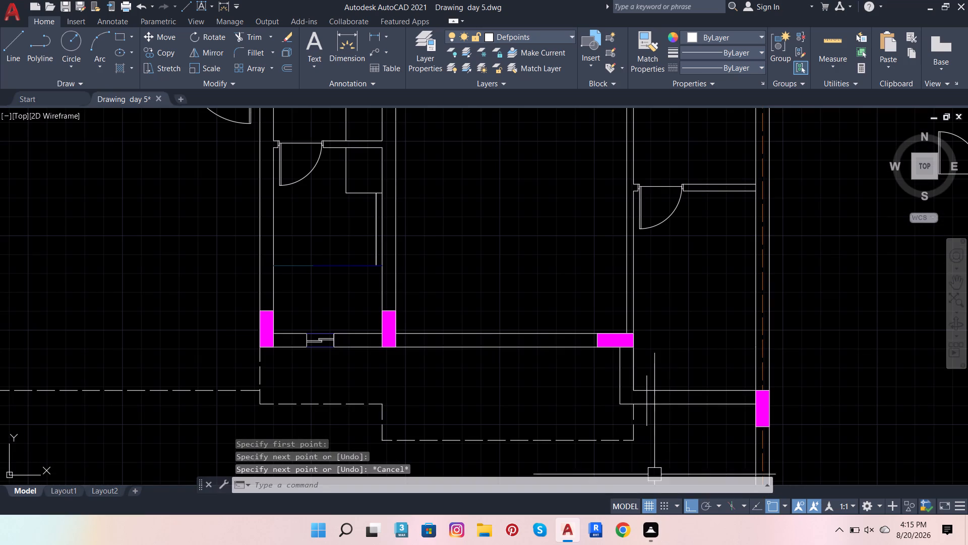
scroll(589, 364, "down", 3)
scroll(490, 48, "up", 3)
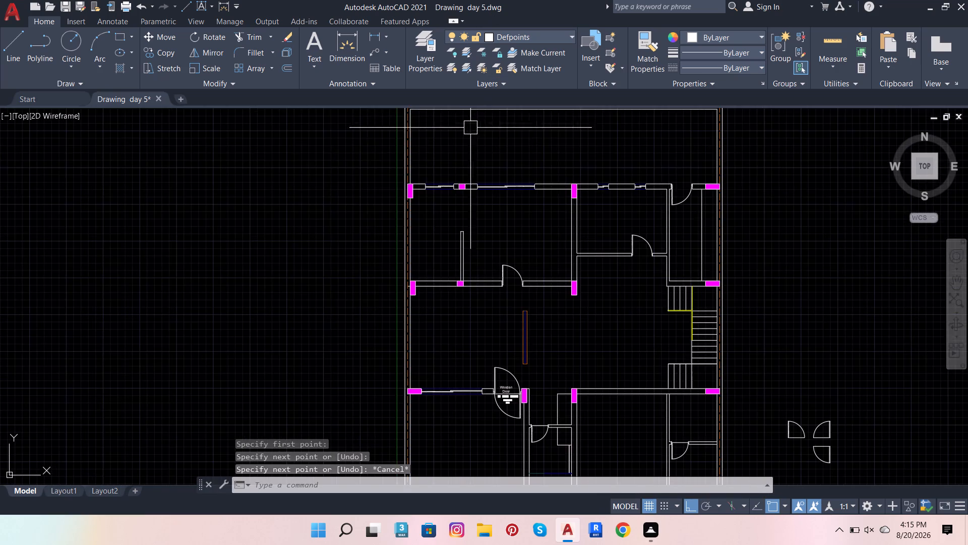
scroll(453, 163, "up", 4)
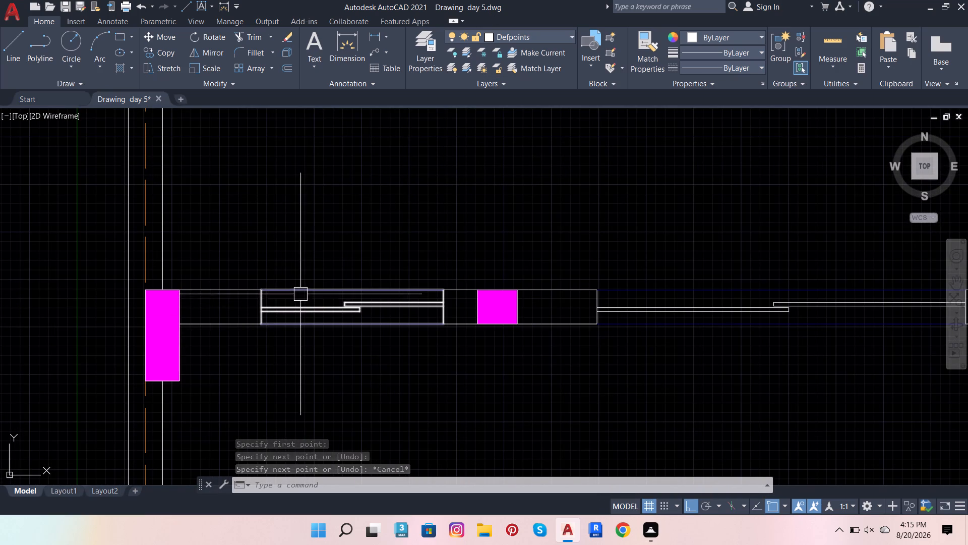
left_click(300, 294)
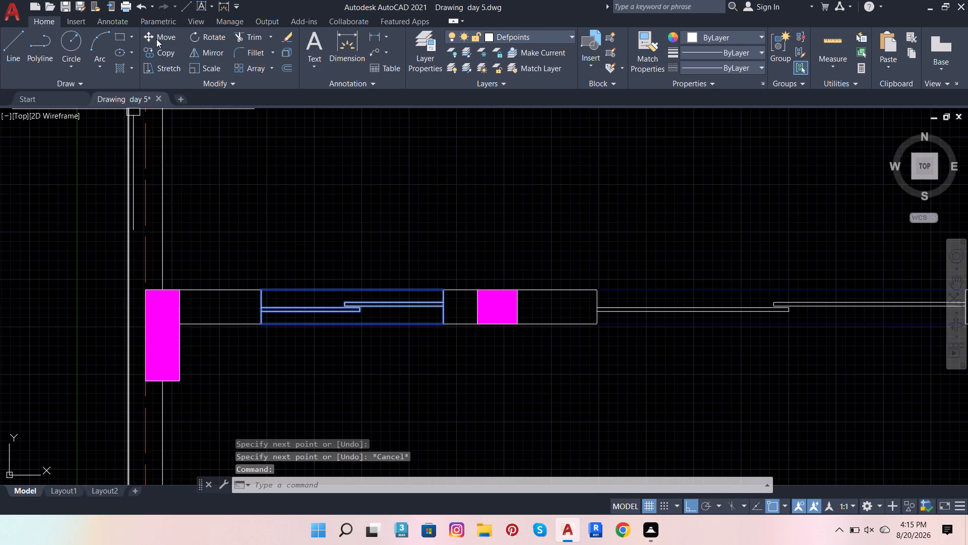
left_click(163, 52)
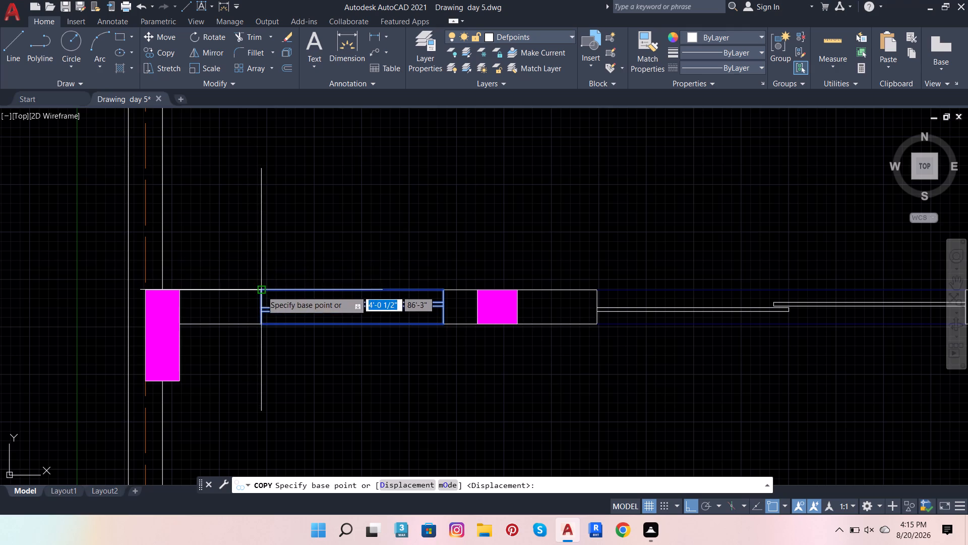
left_click(262, 291)
scroll(611, 221, "down", 8)
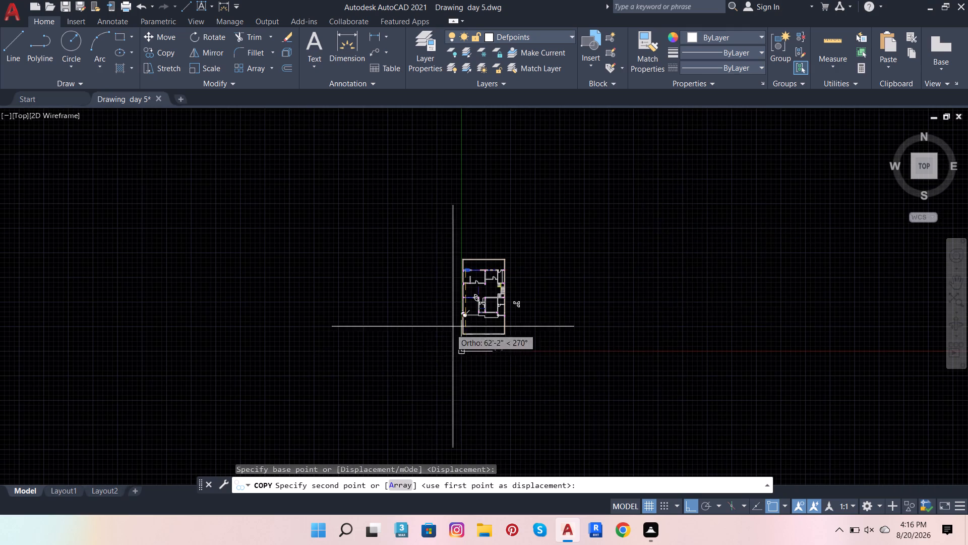
scroll(481, 315, "up", 4)
scroll(536, 329, "up", 4)
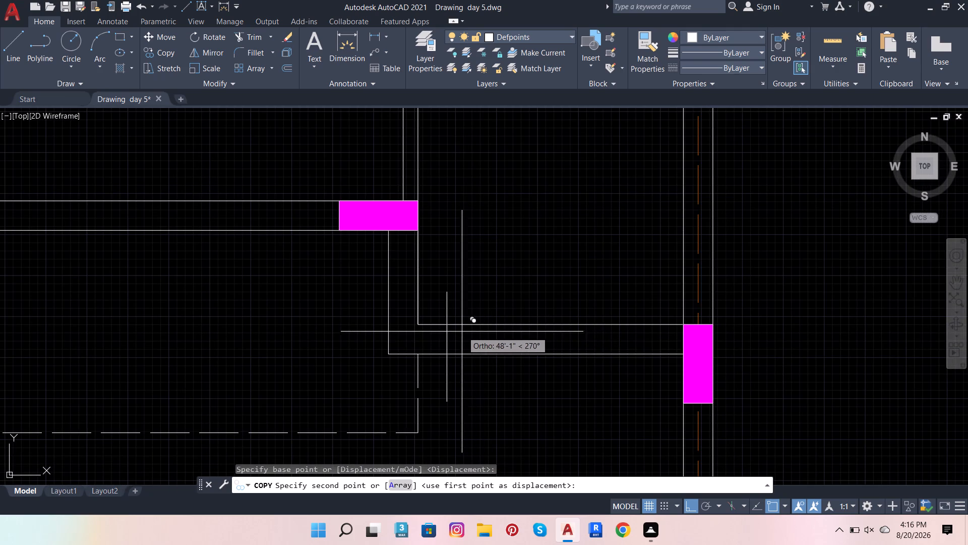
left_click(448, 324)
scroll(542, 312, "down", 2)
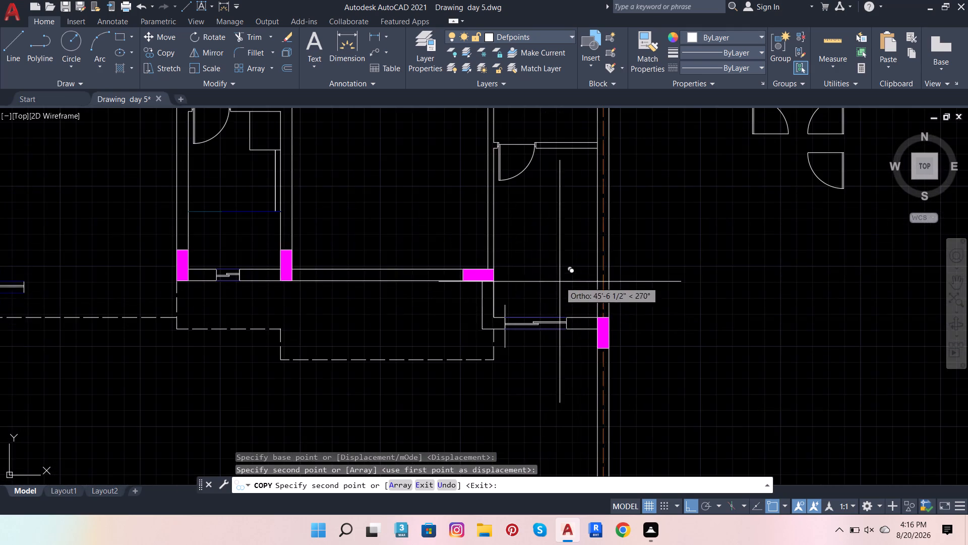
scroll(560, 282, "up", 2)
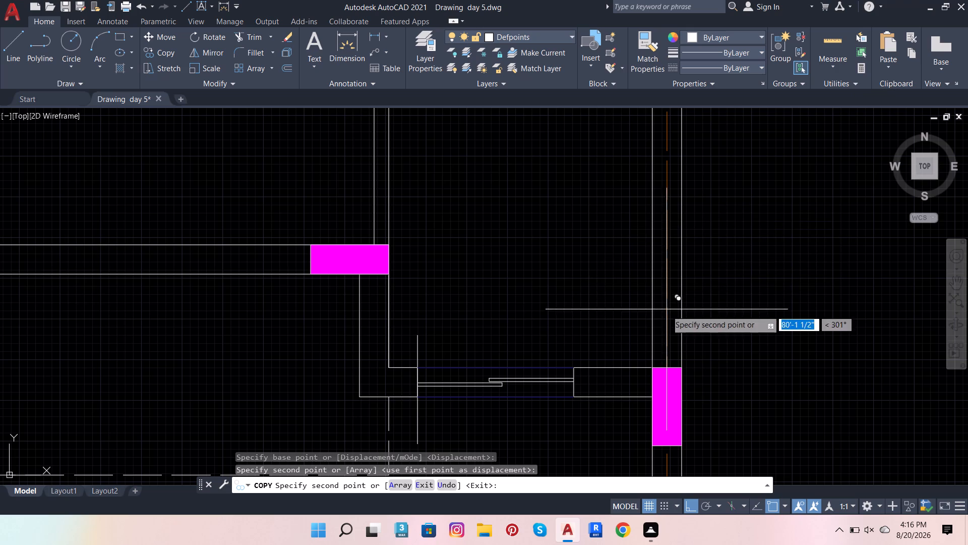
key("Escape")
key("Escape")
Delete the vertical guide line at the west end of the new window in the southeast room's south wall.
left_click(418, 351)
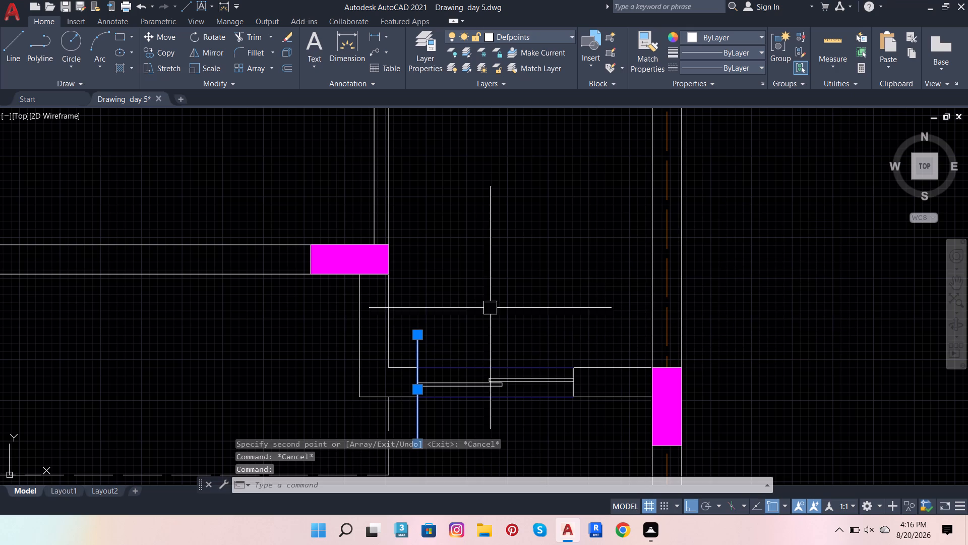
key("Delete")
scroll(538, 288, "down", 3)
scroll(539, 289, "up", 3)
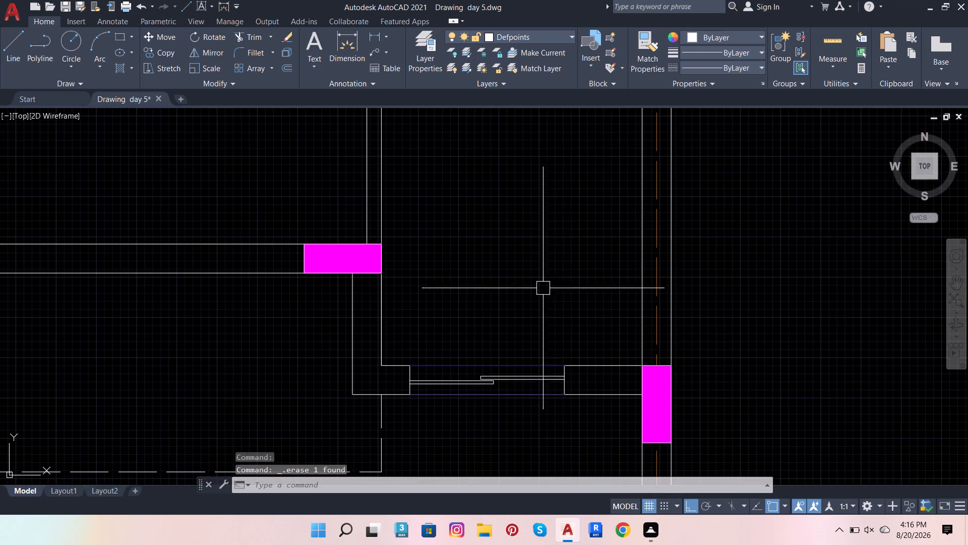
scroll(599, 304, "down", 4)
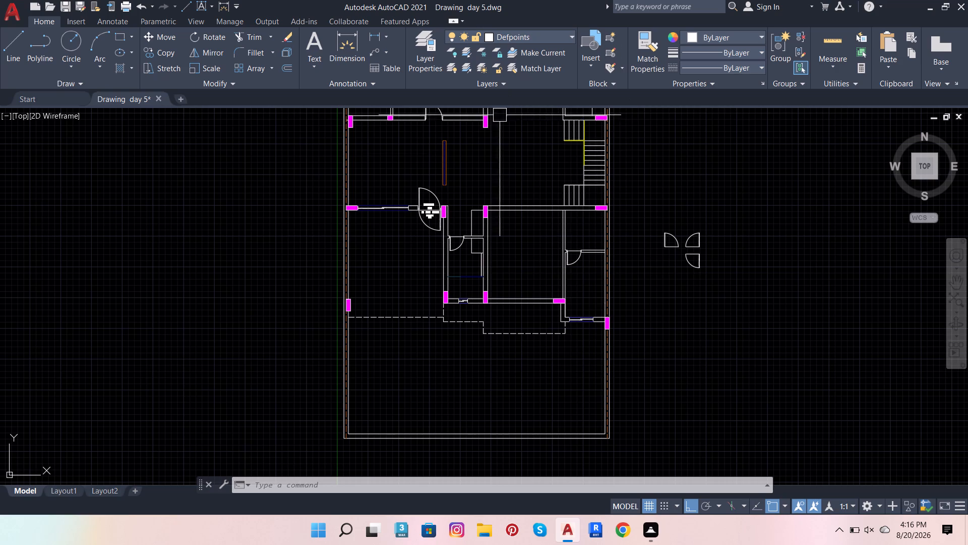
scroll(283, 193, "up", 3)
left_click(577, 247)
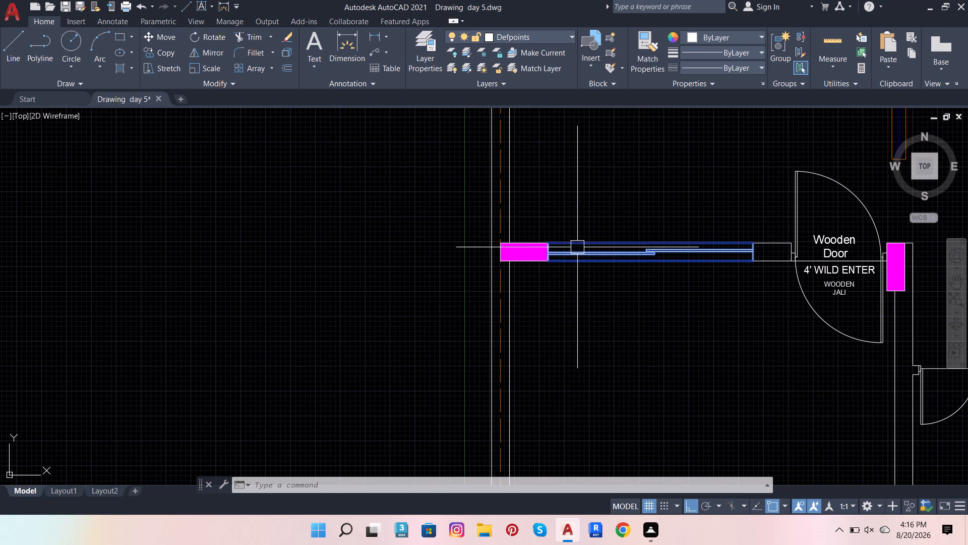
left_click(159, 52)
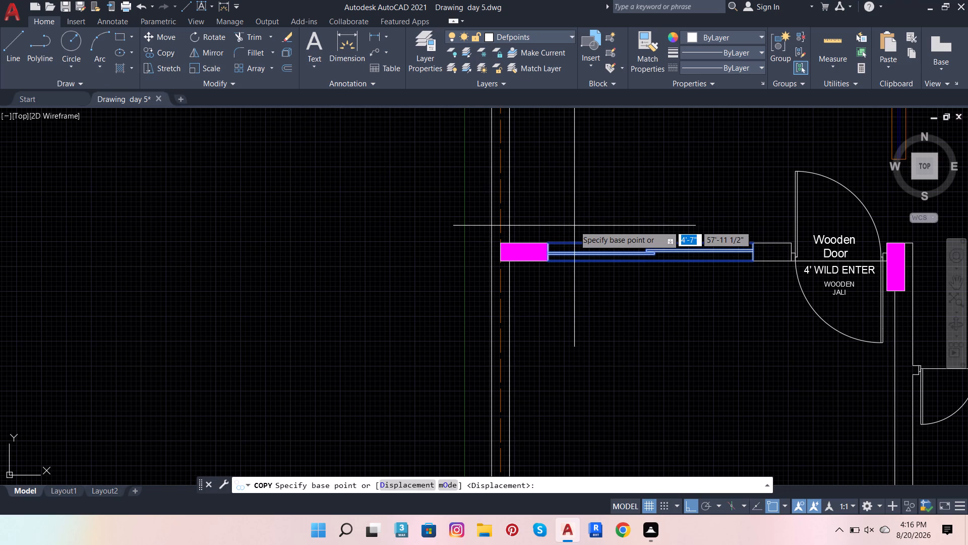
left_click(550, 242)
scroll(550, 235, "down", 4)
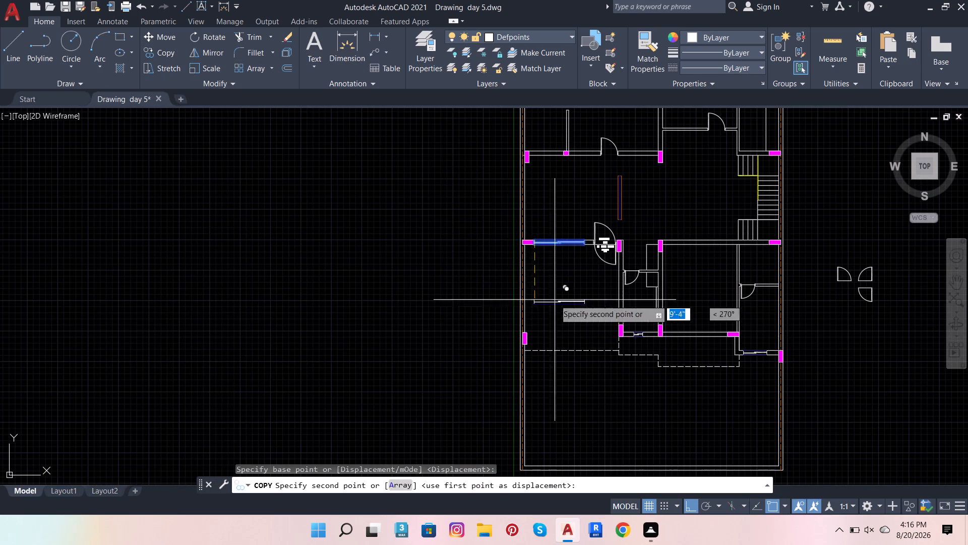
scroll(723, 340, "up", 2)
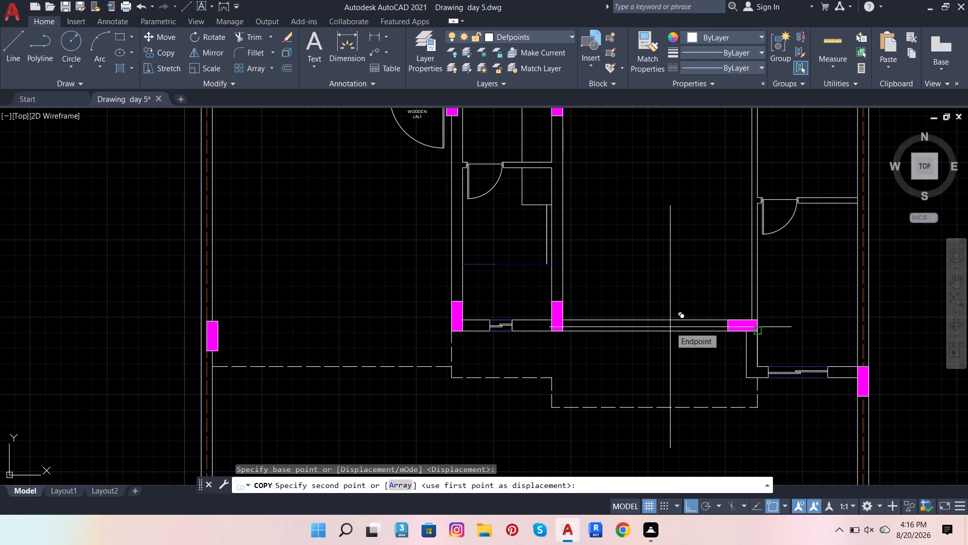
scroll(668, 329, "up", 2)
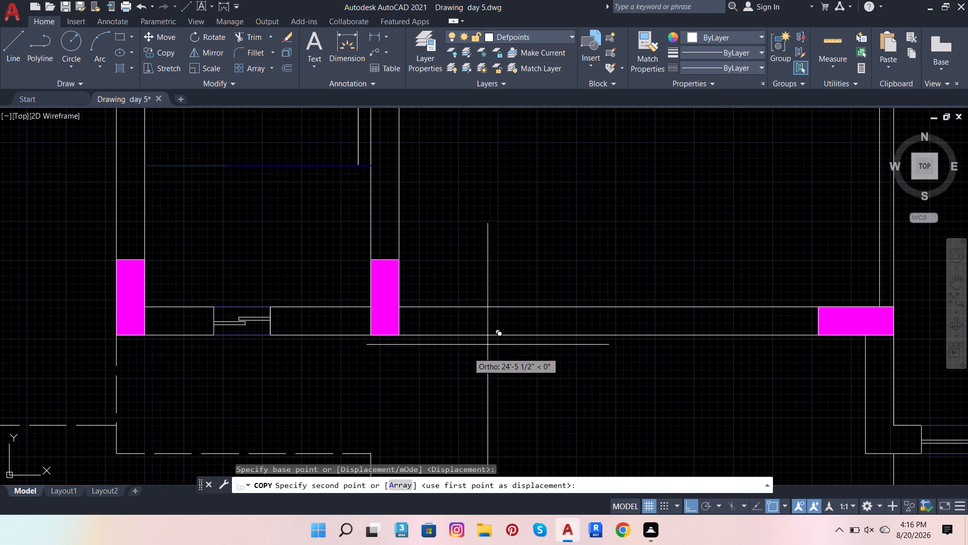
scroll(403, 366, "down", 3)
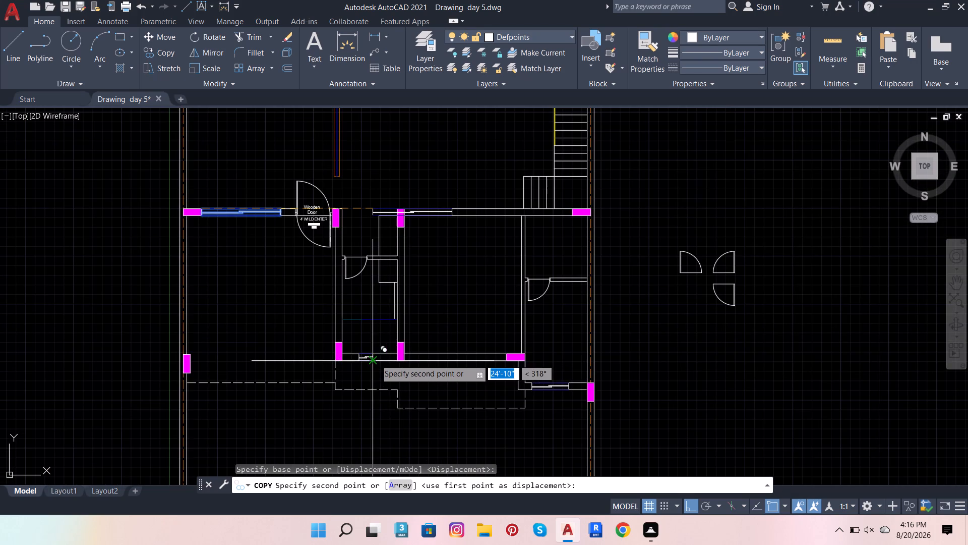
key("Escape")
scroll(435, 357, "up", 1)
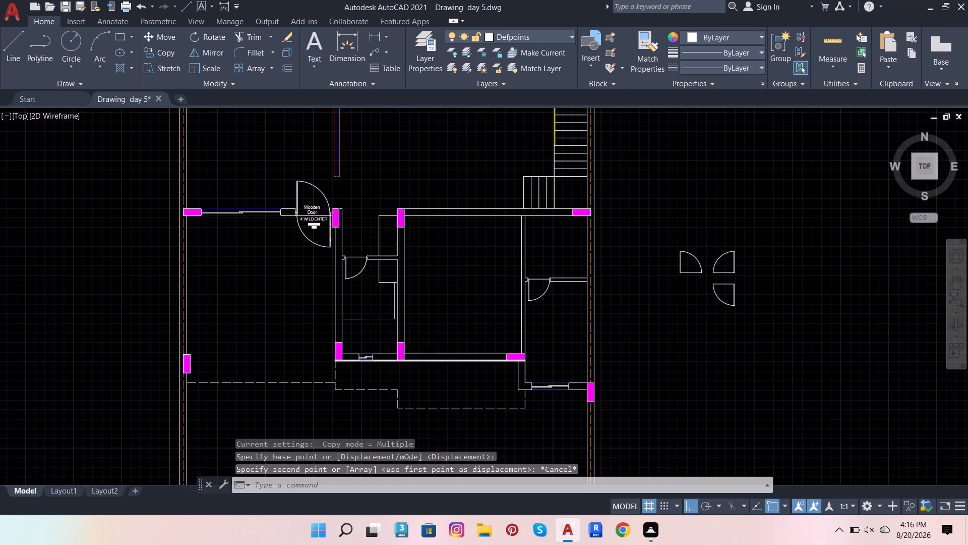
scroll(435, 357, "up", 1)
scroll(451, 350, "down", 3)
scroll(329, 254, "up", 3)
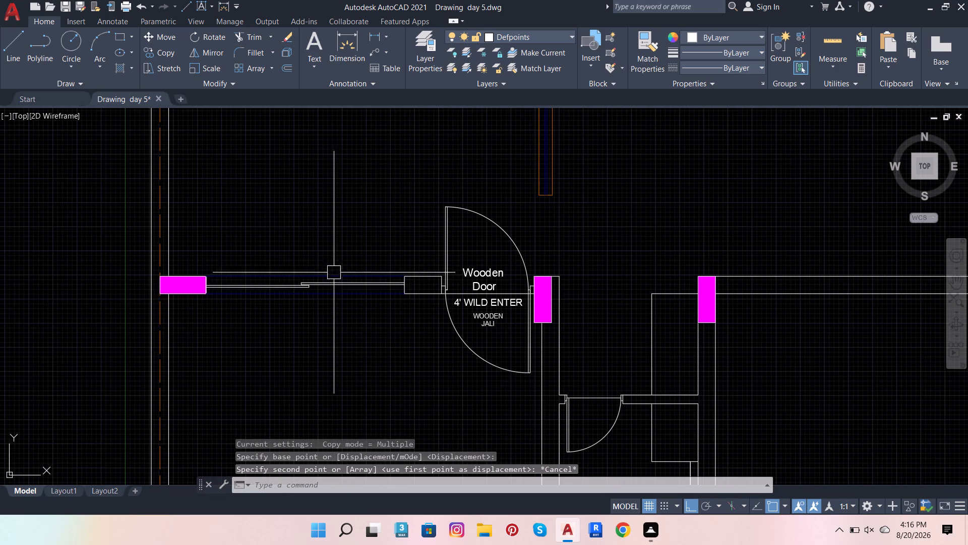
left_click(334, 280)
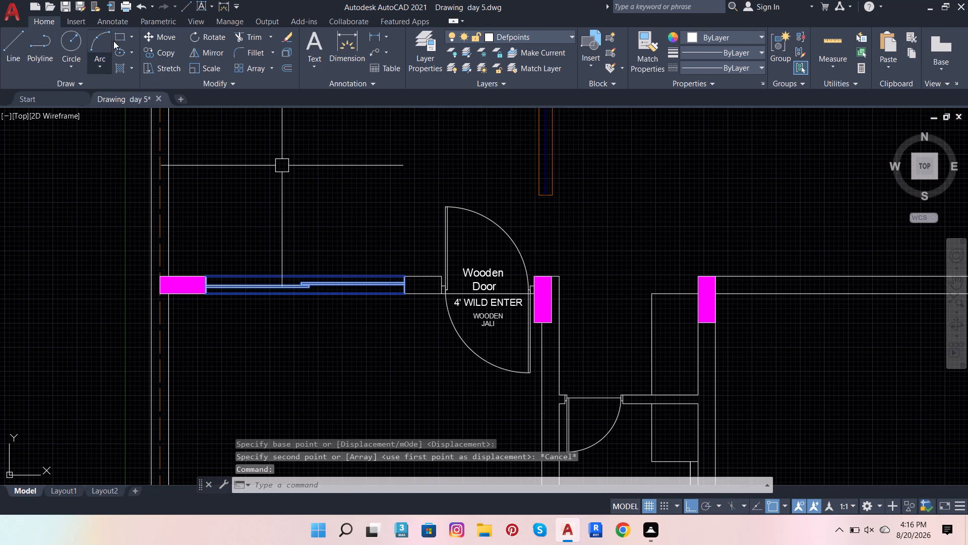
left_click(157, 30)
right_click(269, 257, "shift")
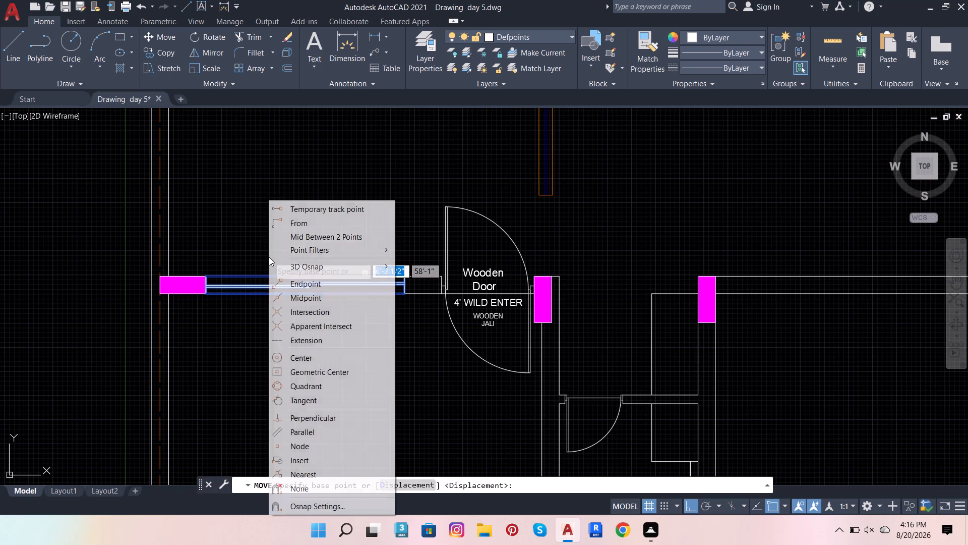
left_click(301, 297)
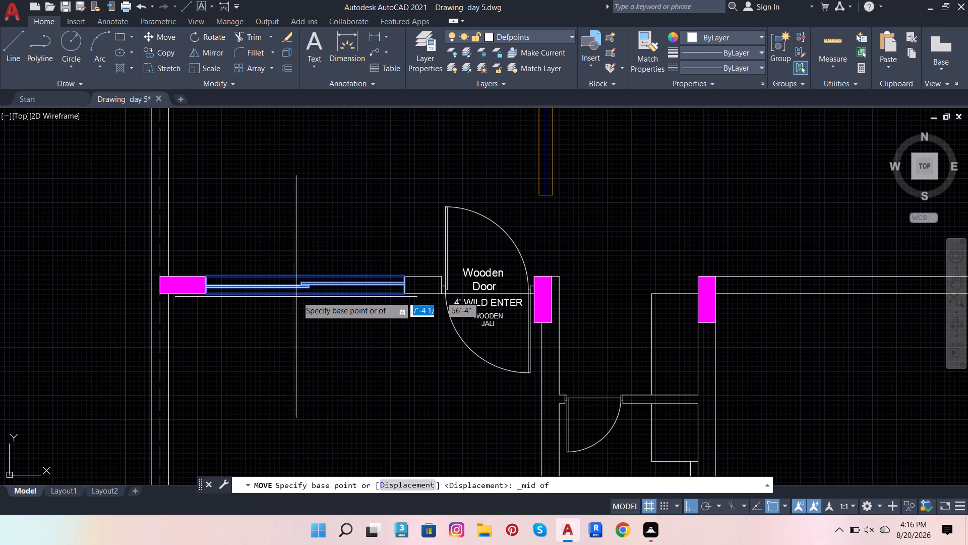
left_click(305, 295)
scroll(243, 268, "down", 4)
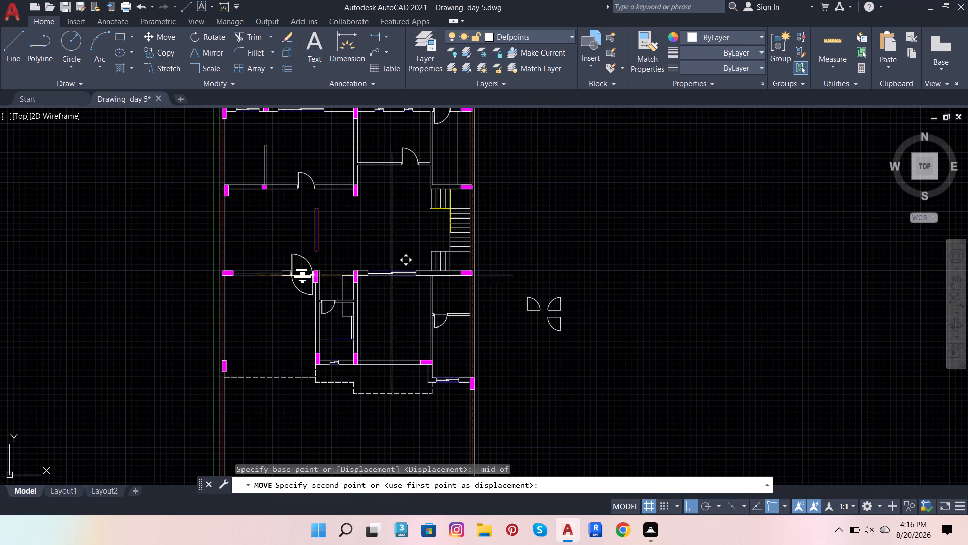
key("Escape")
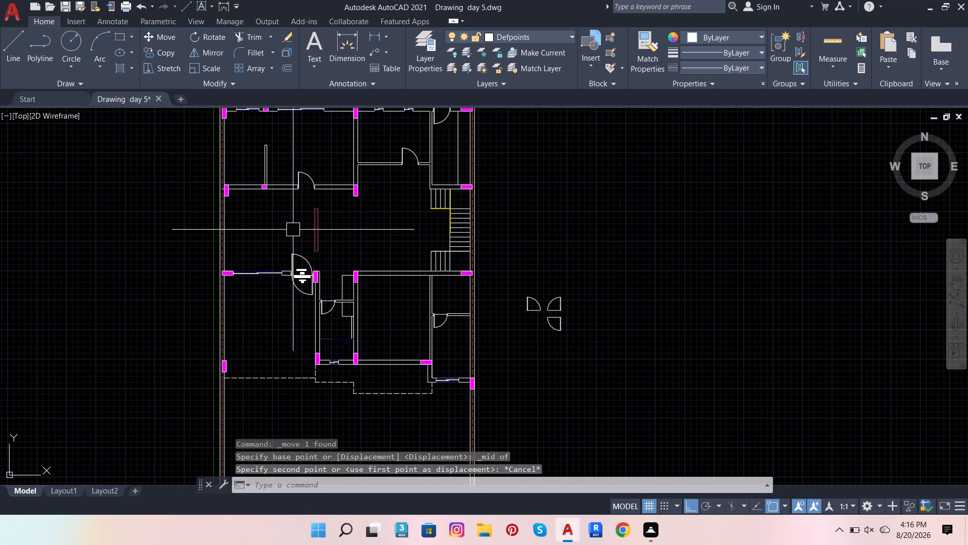
Copy the sliding window west of the wooden door, placing its south edge's midpoint at the midpoint of the middle south room's south wall inner face.
scroll(271, 269, "up", 2)
left_click(259, 281)
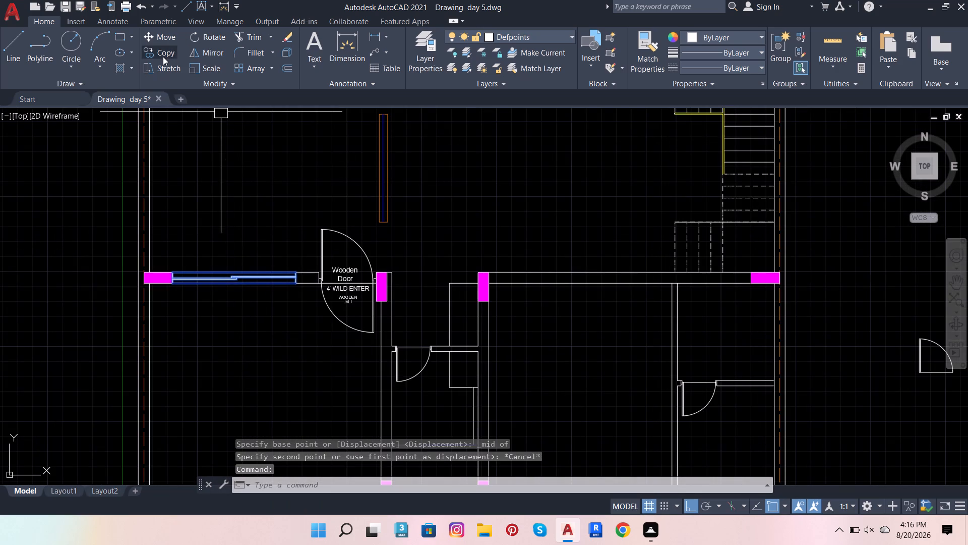
left_click(163, 57)
scroll(286, 315, "up", 1)
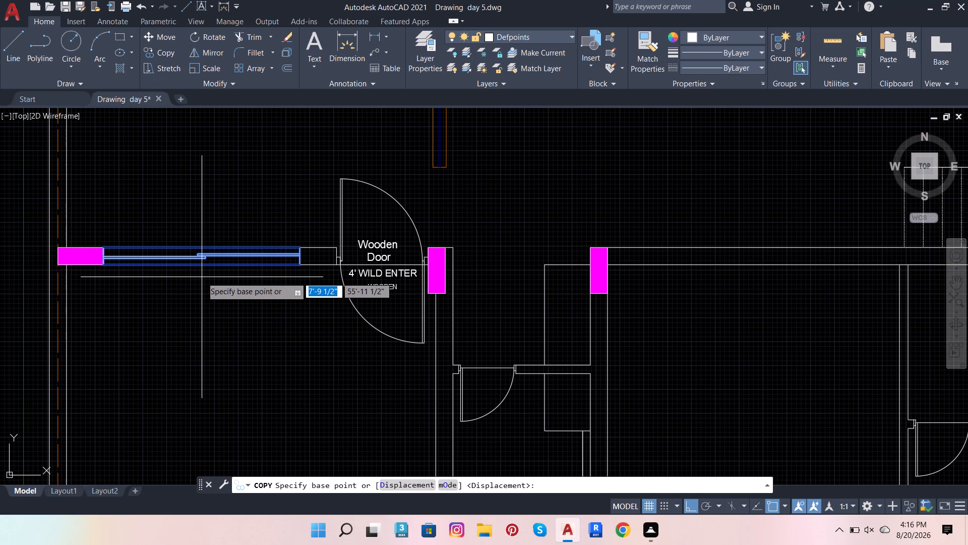
right_click(202, 277)
right_click(204, 278)
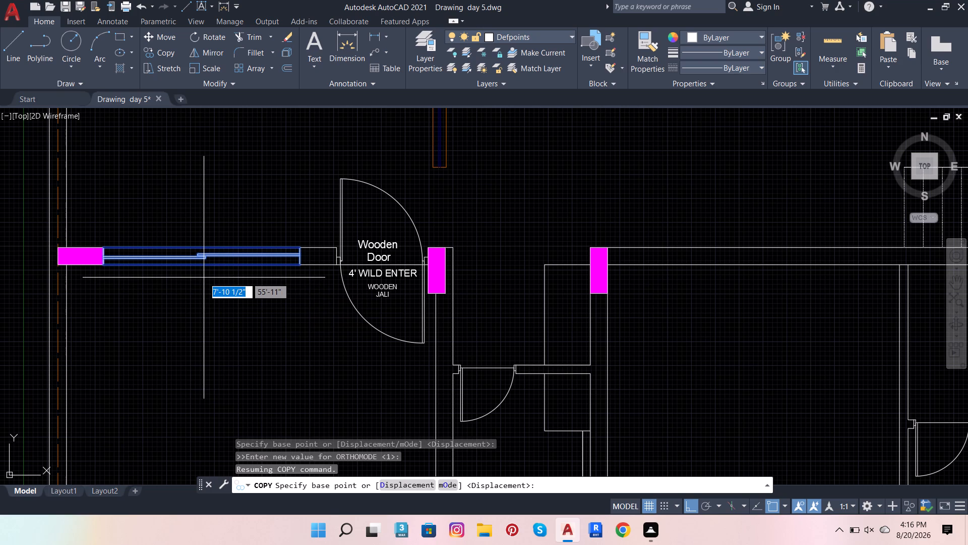
right_click(204, 278, "shift")
left_click(231, 299)
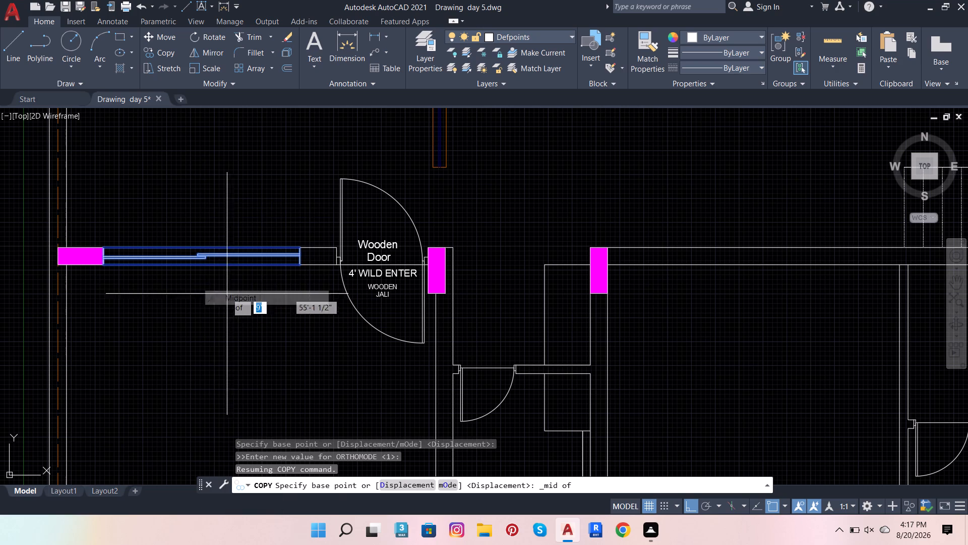
left_click(204, 261)
scroll(306, 237, "down", 4)
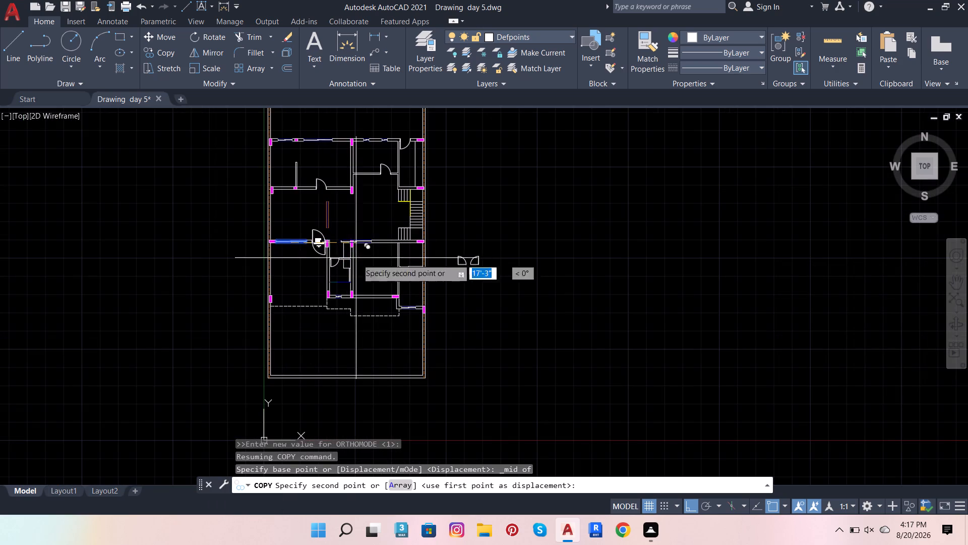
scroll(373, 317, "up", 2)
scroll(390, 274, "up", 3)
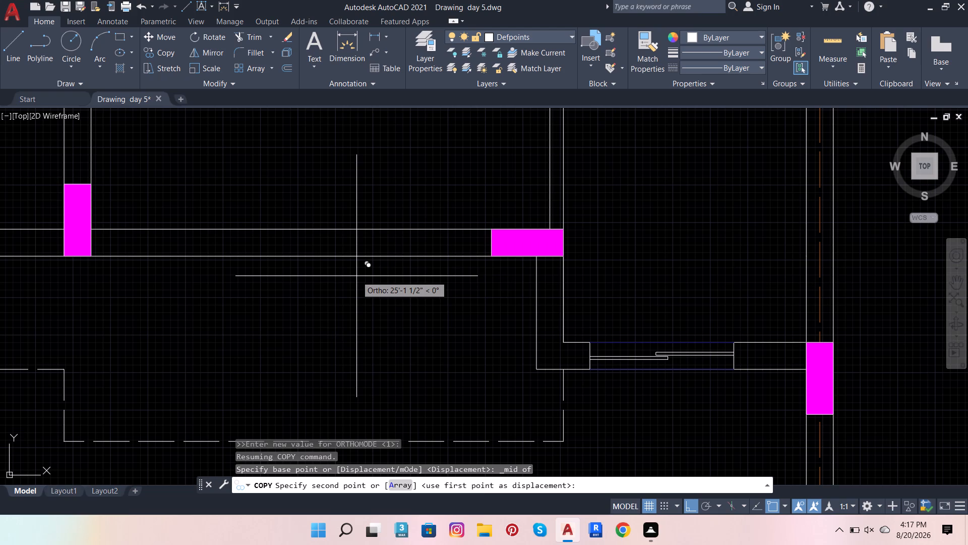
right_click(356, 276, "shift")
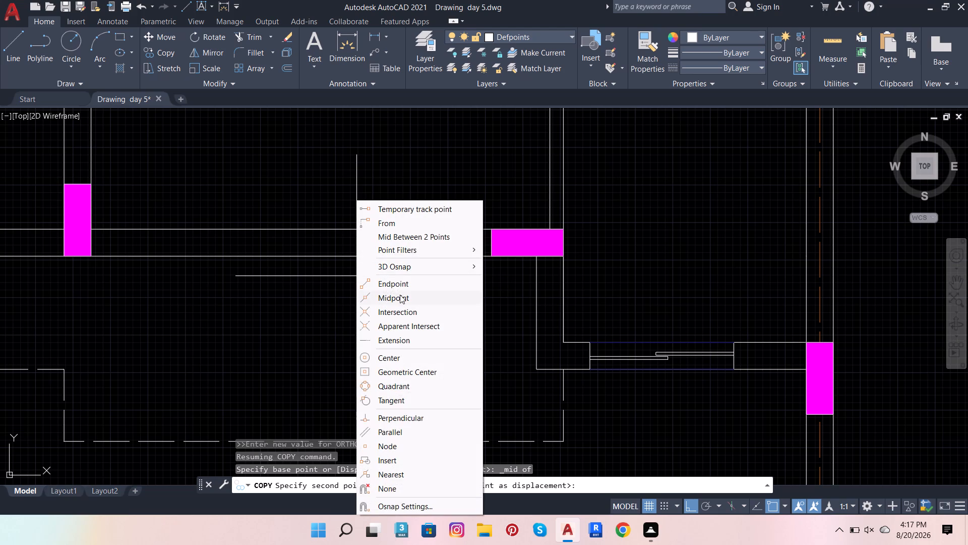
left_click(400, 296)
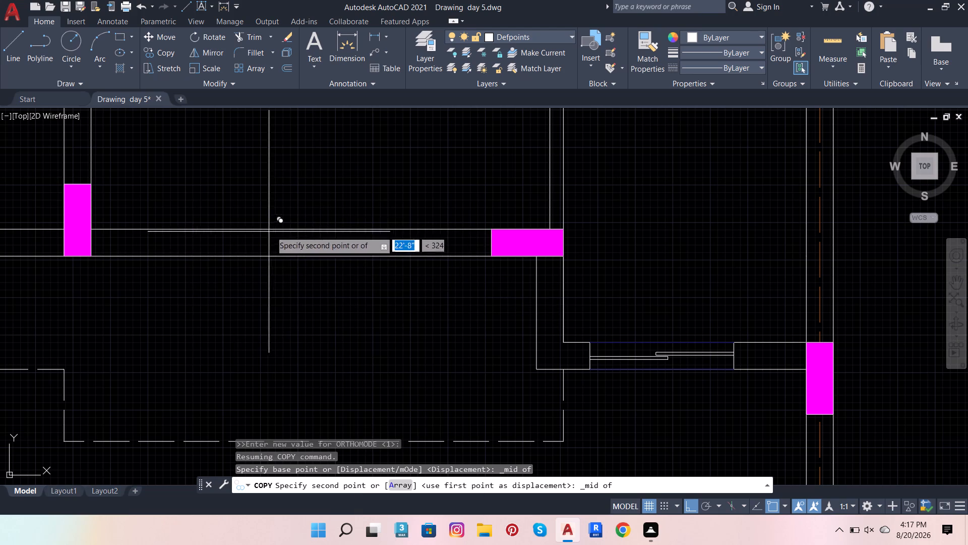
scroll(425, 261, "down", 2)
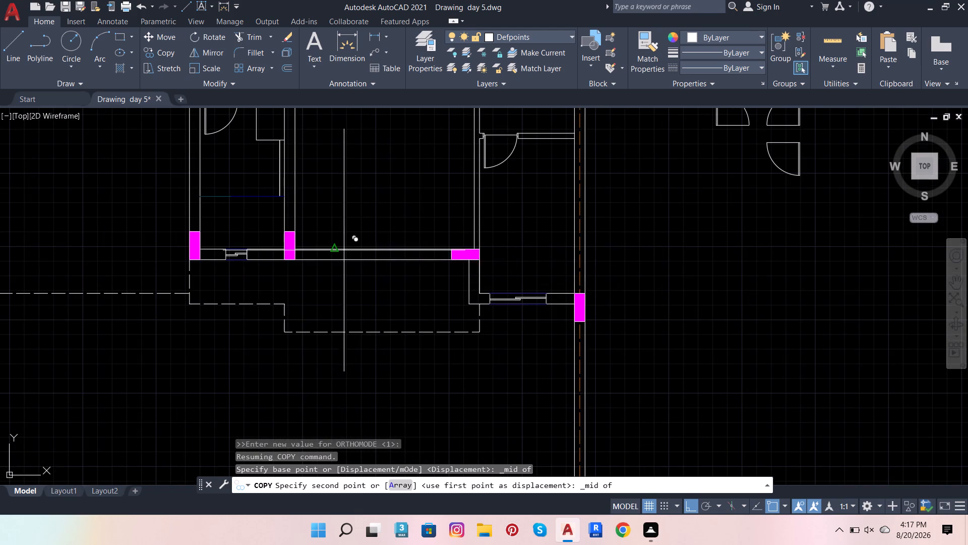
left_click(332, 250)
scroll(416, 251, "up", 3)
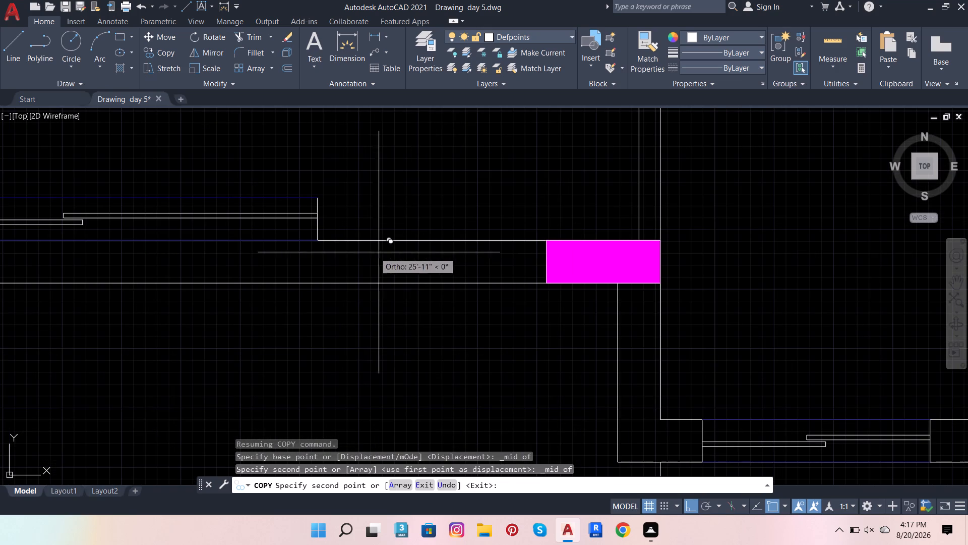
key("Escape")
key("Escape")
key("Escape")
key("Escape")
key("Escape")
key("Escape")
key("Escape")
key("Escape")
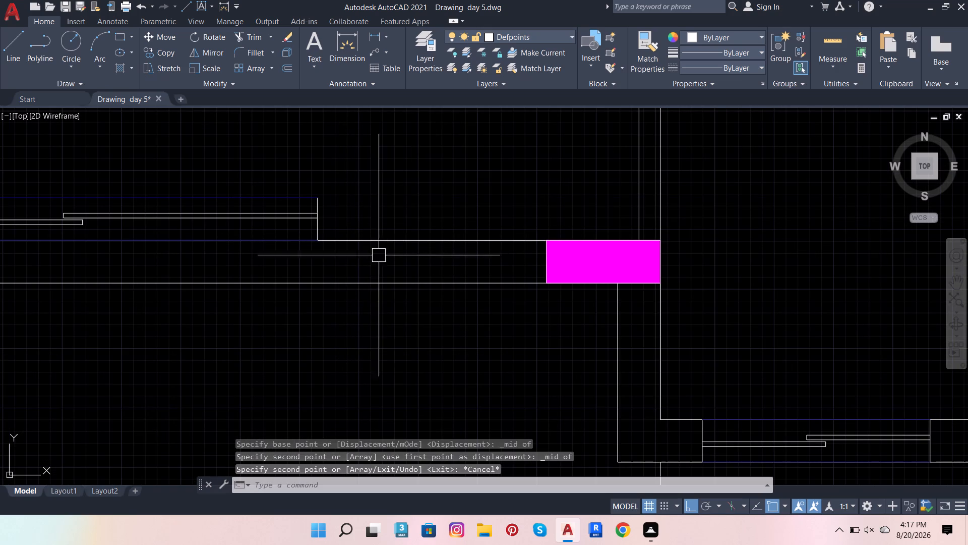
Move the copied window into the south wall, its northeast corner meeting the northwest corner of the column at the wall's east end.
scroll(416, 291, "down", 2)
scroll(368, 264, "up", 1)
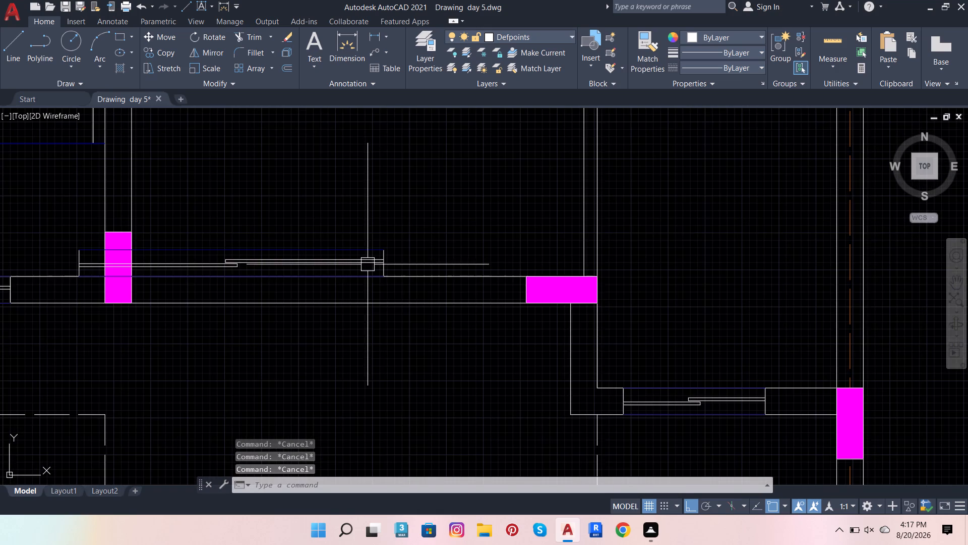
left_click(379, 259)
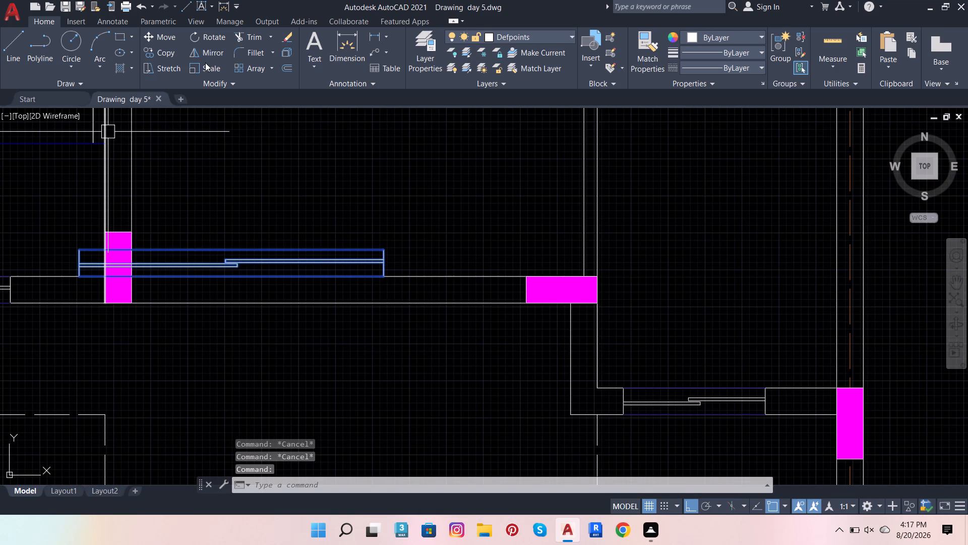
left_click(149, 37)
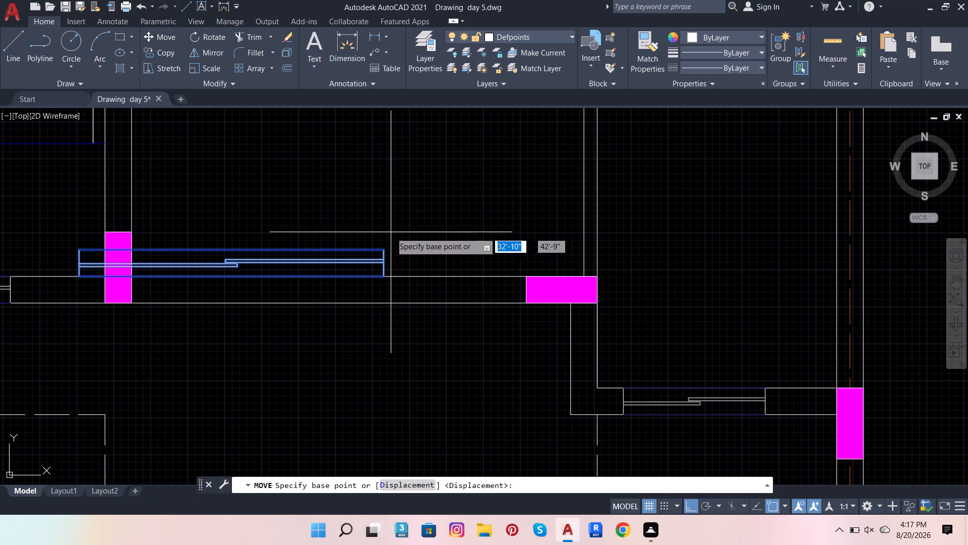
left_click(383, 248)
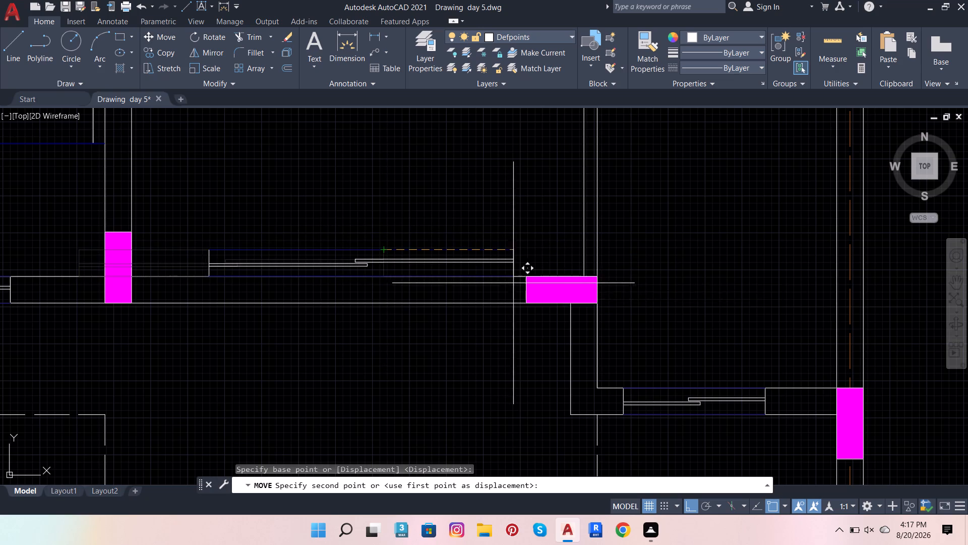
scroll(524, 276, "up", 4)
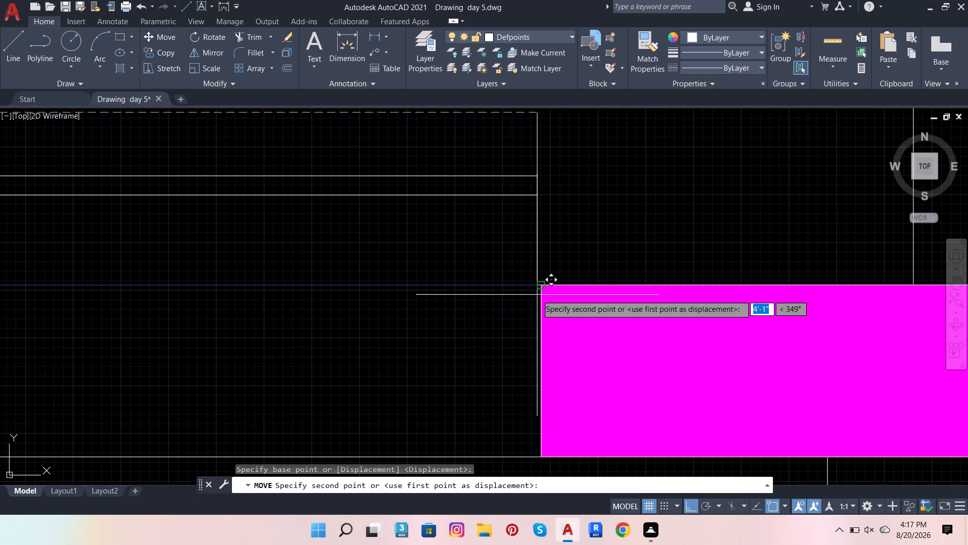
left_click(537, 295)
scroll(547, 294, "down", 2)
scroll(485, 311, "down", 3)
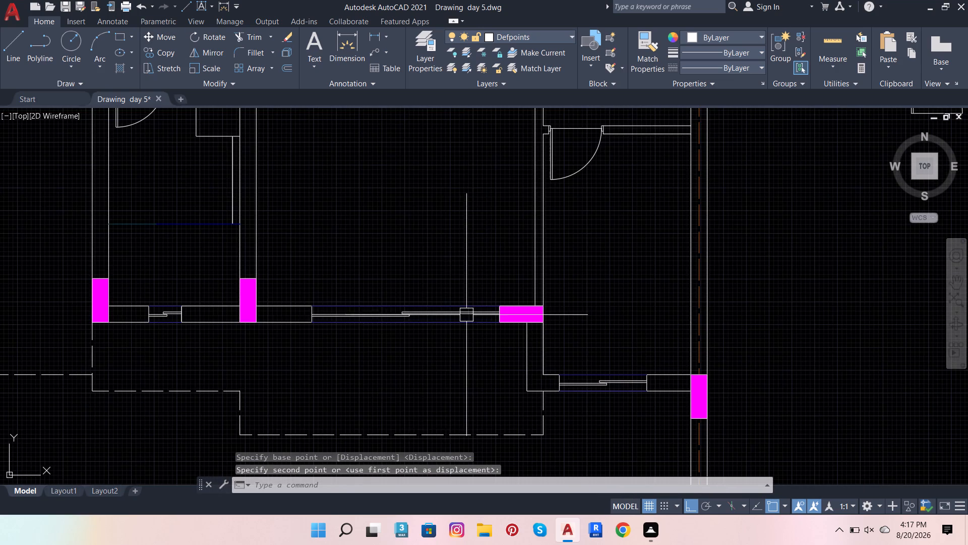
Move the middle south room's new window about 1'-1" west along the wall, away from the column.
scroll(267, 310, "up", 3)
left_click(439, 331)
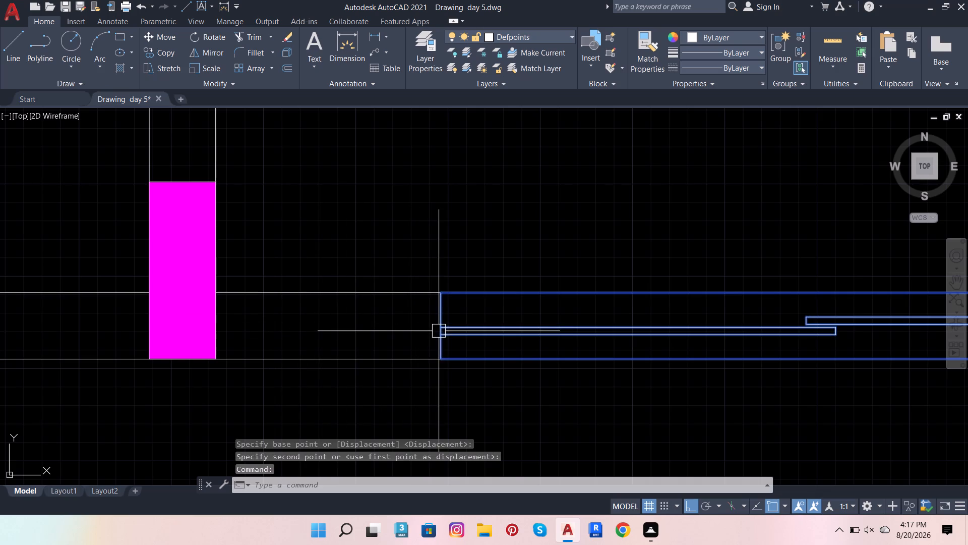
left_click(173, 38)
scroll(474, 393, "up", 2)
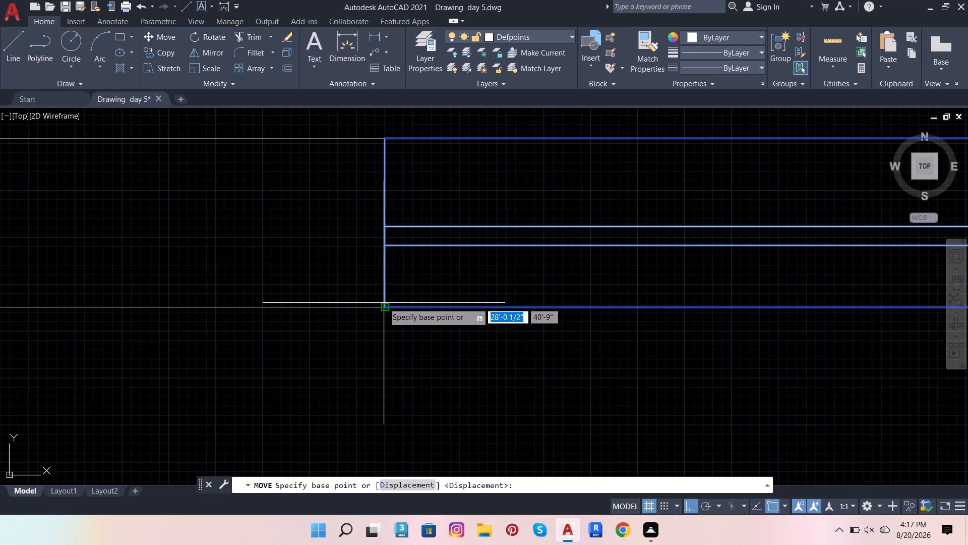
left_click(384, 303)
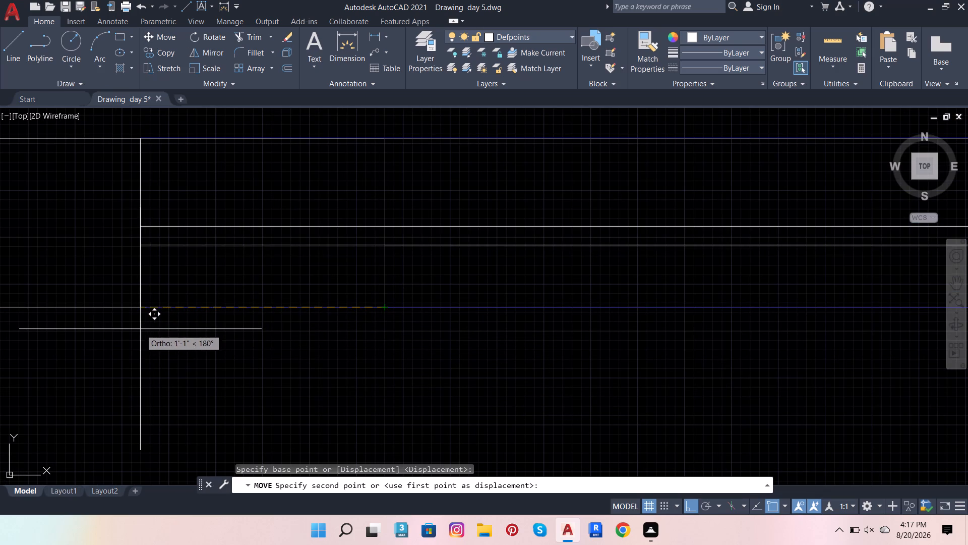
left_click(140, 329)
scroll(302, 344, "down", 2)
scroll(180, 351, "down", 3)
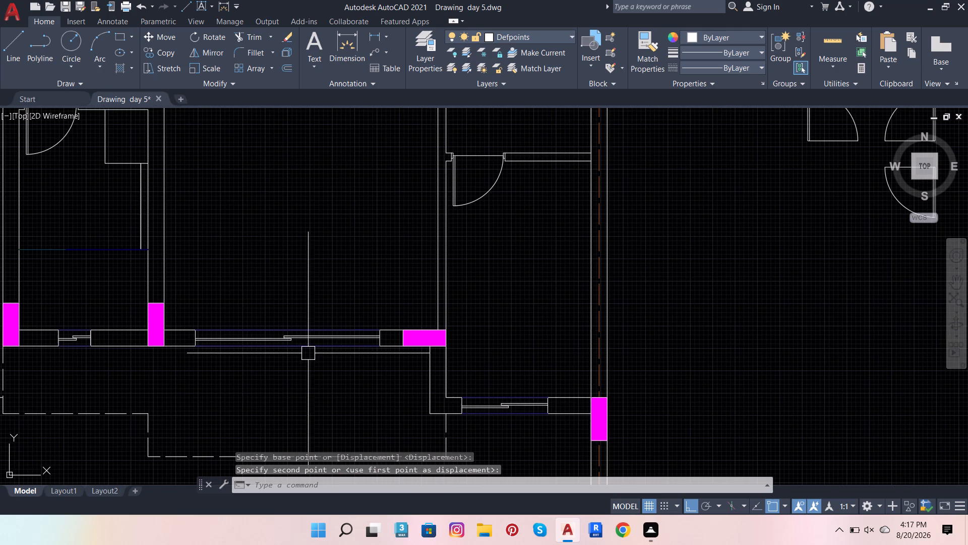
Draw a narrow upright rectangle about 2" by 8" above the northwest corner of the recess west of the middle room's northwest column.
scroll(309, 353, "up", 1)
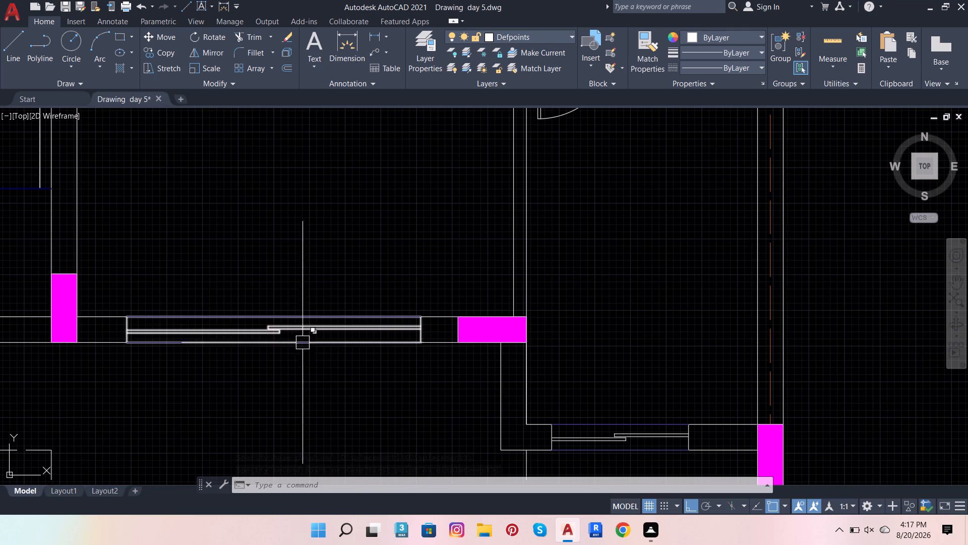
scroll(308, 375, "down", 2)
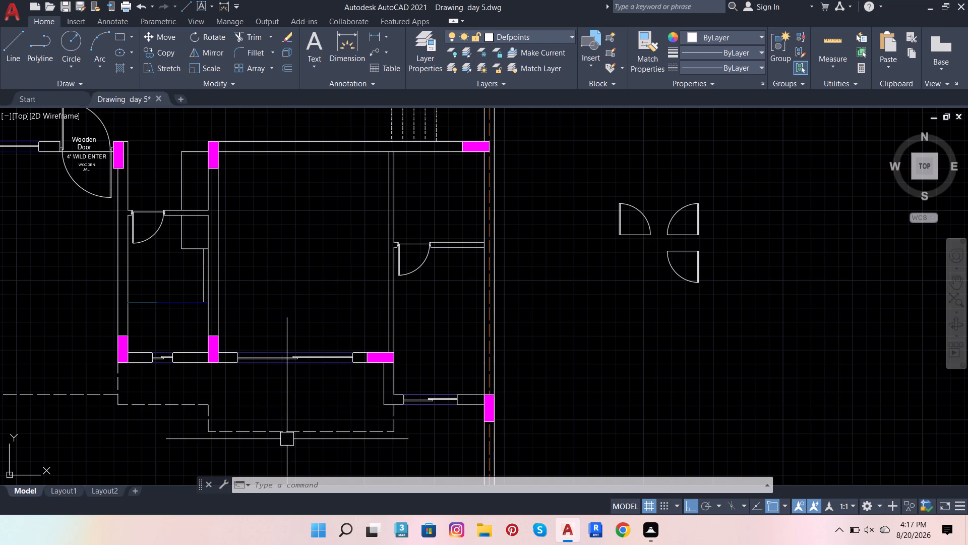
scroll(148, 137, "up", 3)
scroll(230, 132, "up", 2)
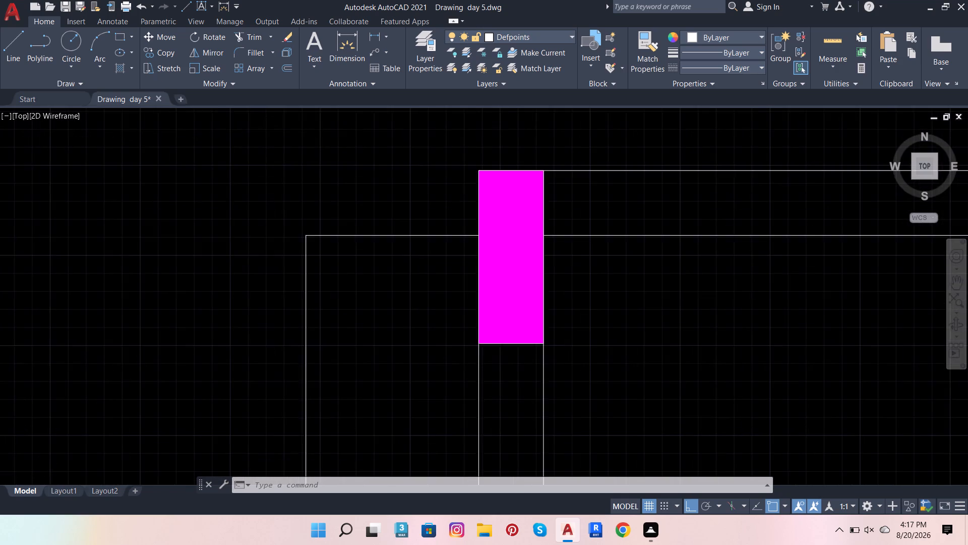
left_click(117, 38)
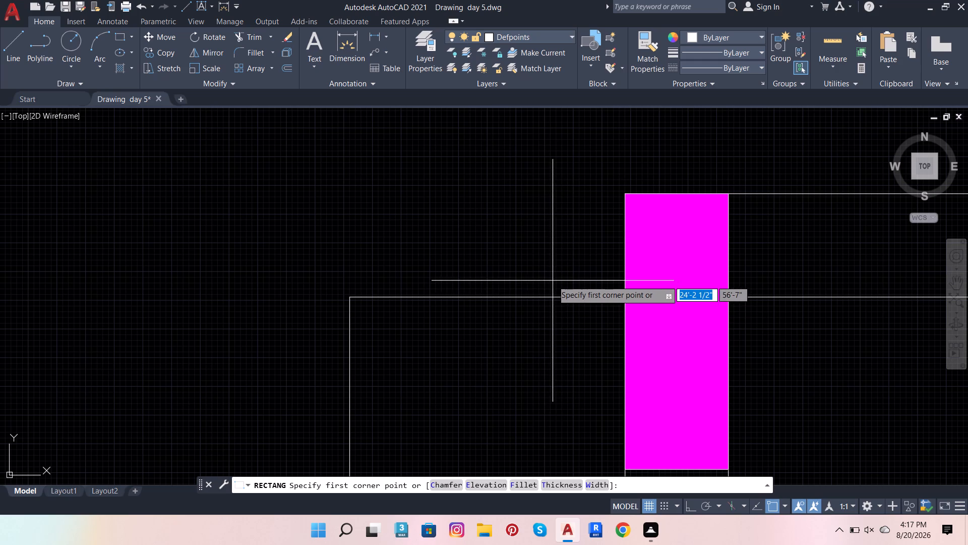
left_click(352, 299)
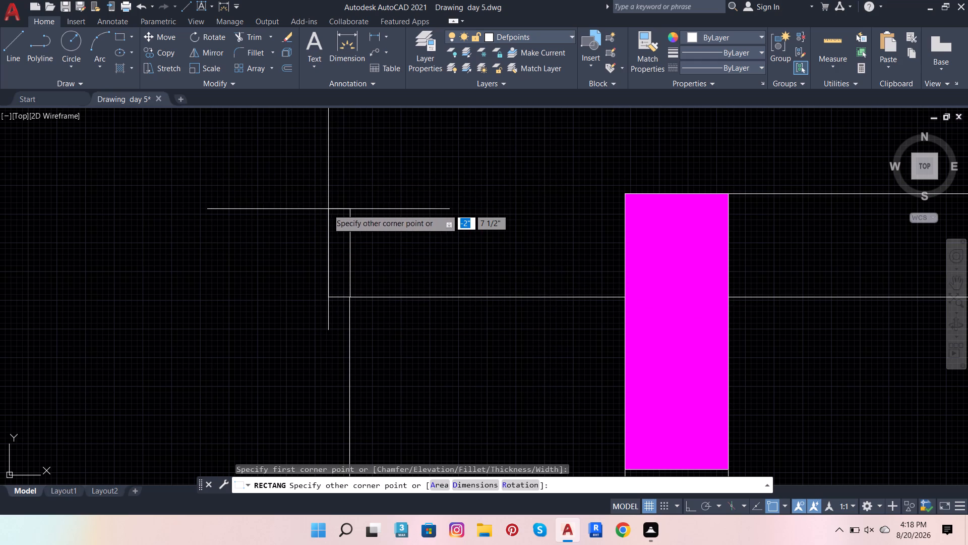
left_click(324, 204)
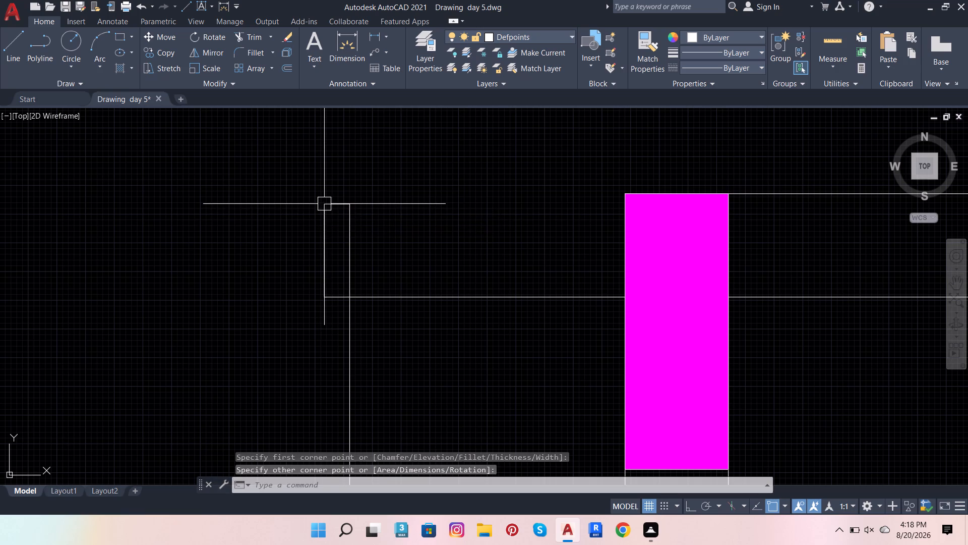
Copy the small upright rectangle along its baseline, one copy about 4 1/2" west and four spaced out eastward toward the magenta column.
left_click(246, 143)
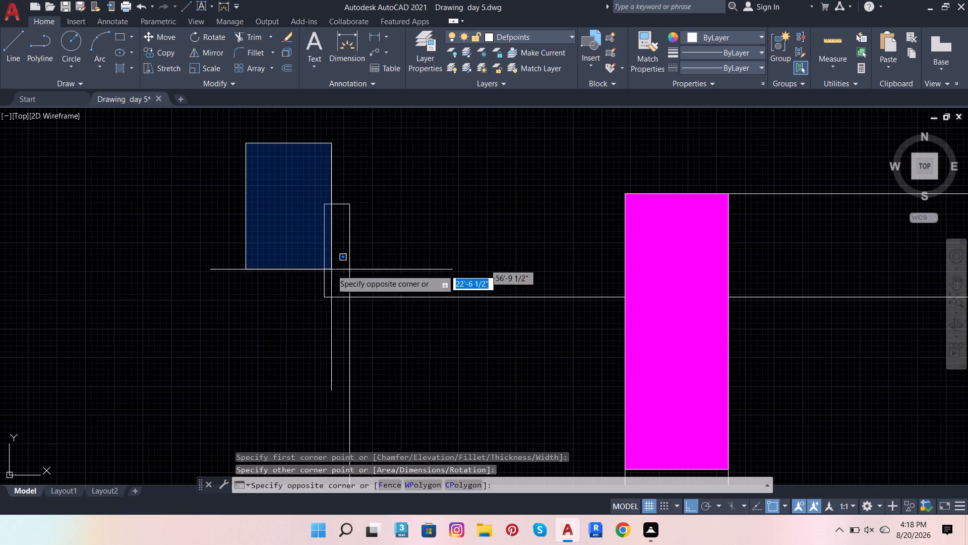
left_click(390, 317)
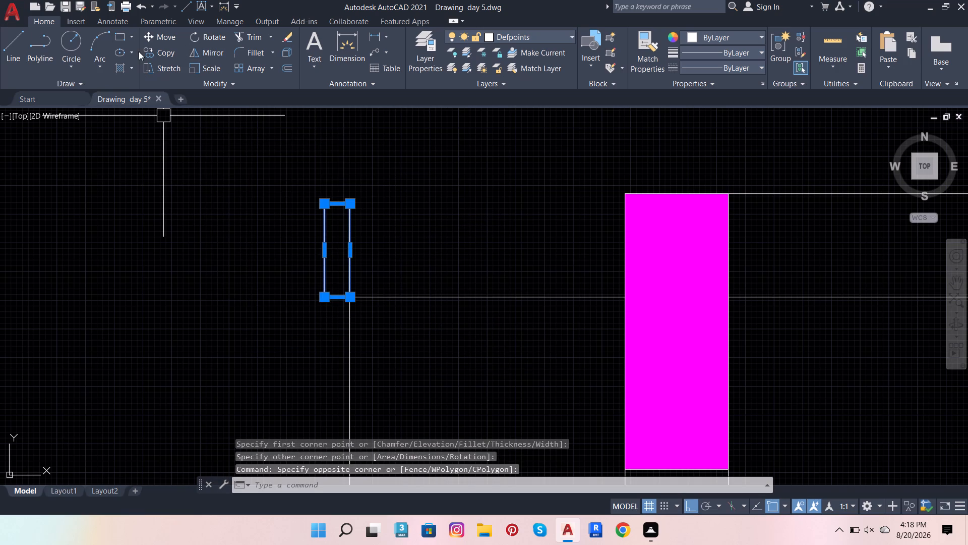
left_click(145, 54)
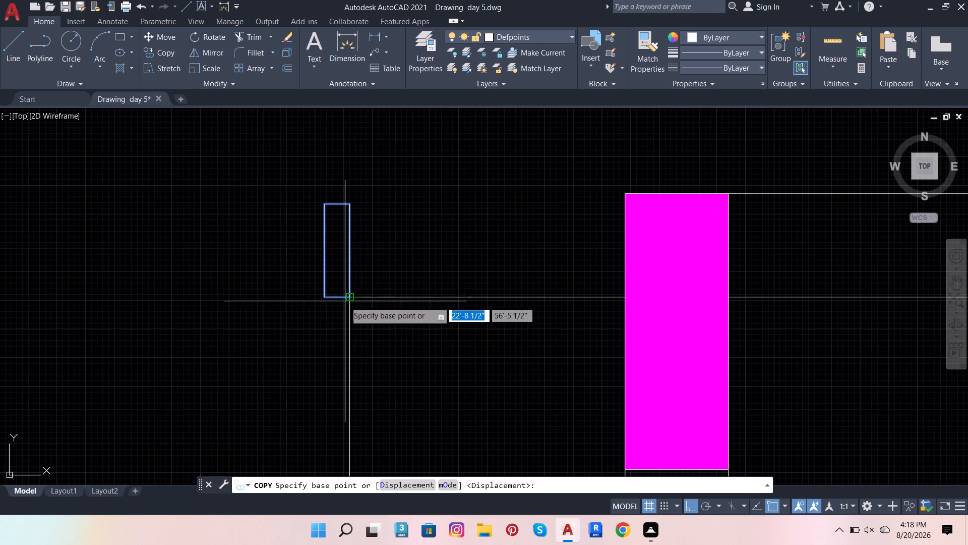
left_click(351, 300)
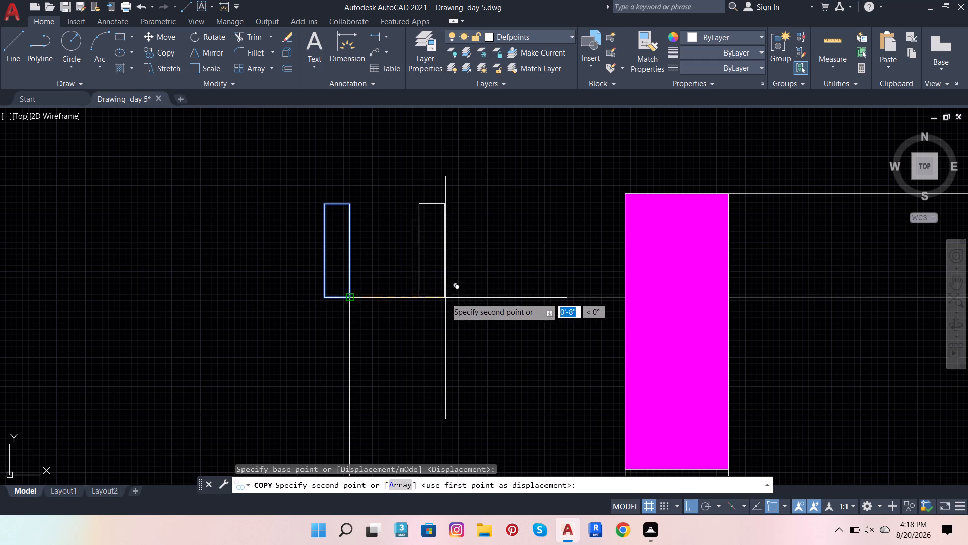
left_click(417, 297)
left_click(483, 296)
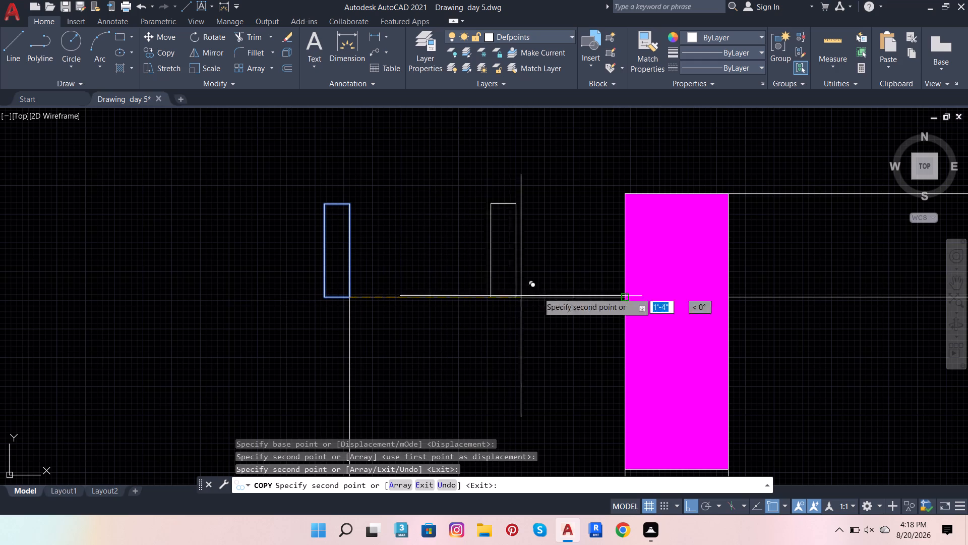
left_click(557, 289)
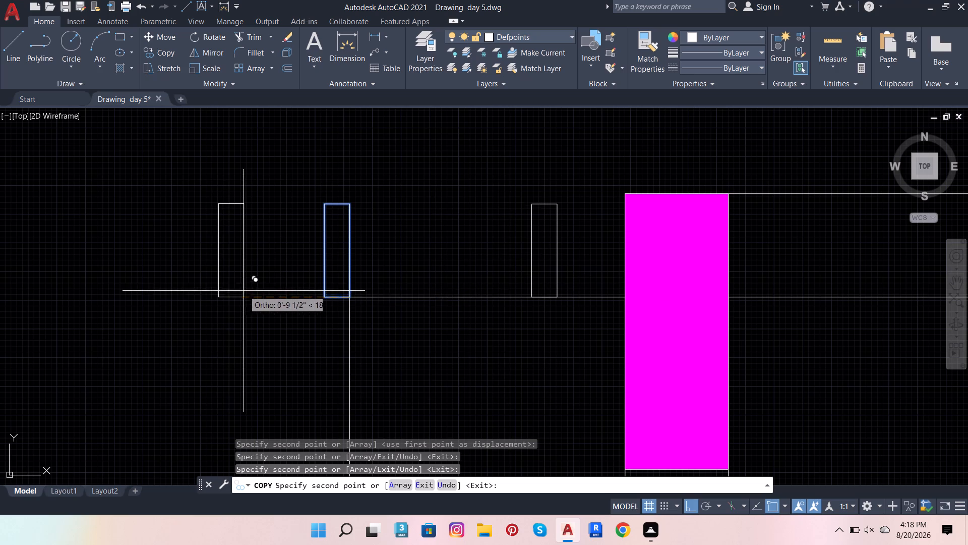
left_click(296, 303)
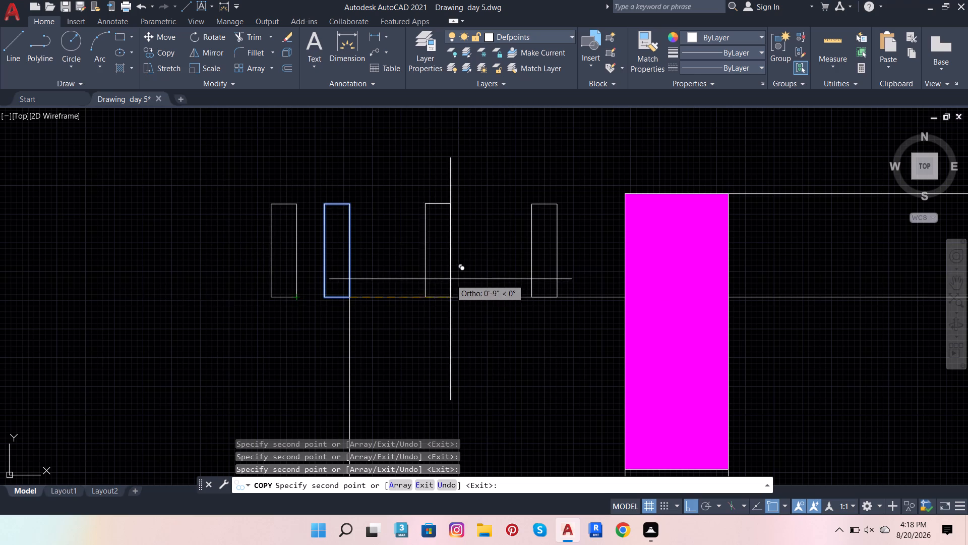
left_click(410, 286)
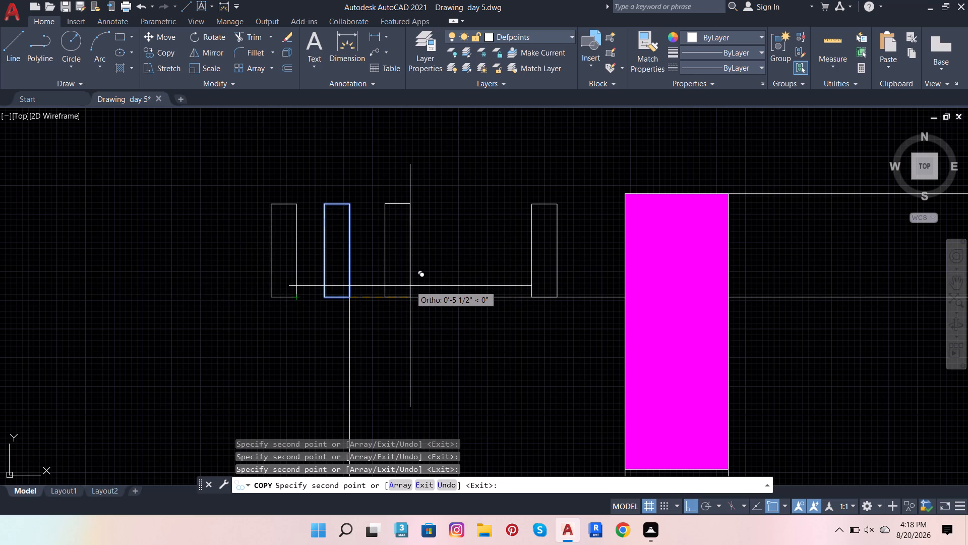
left_click(469, 288)
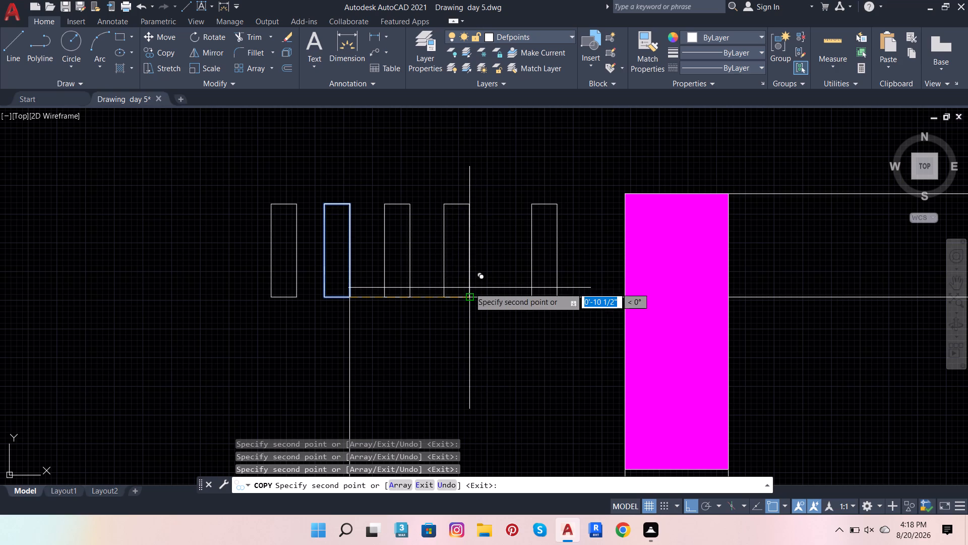
left_click(514, 285)
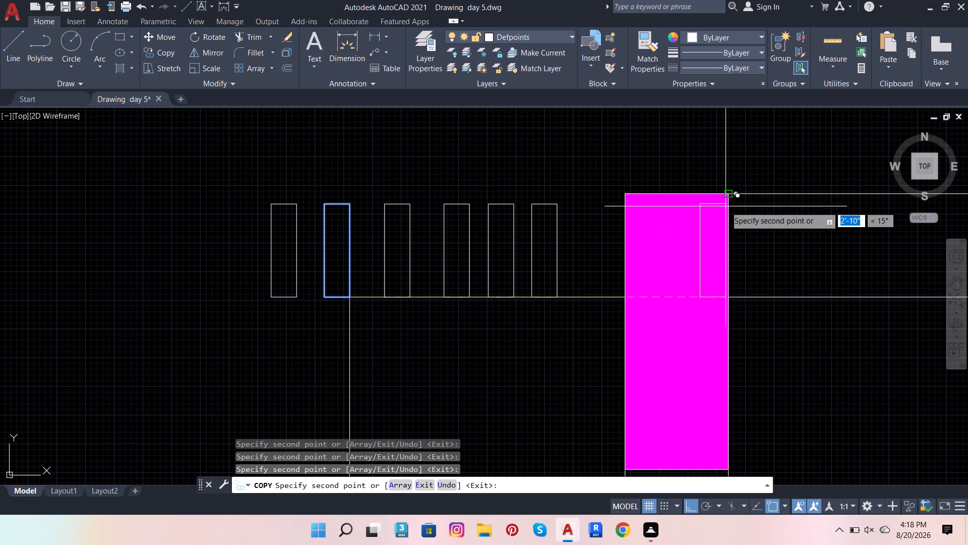
key("Escape")
Move the fourth rectangle from the west about 1" west along the baseline to even out the row's spacing.
scroll(566, 265, "up", 2)
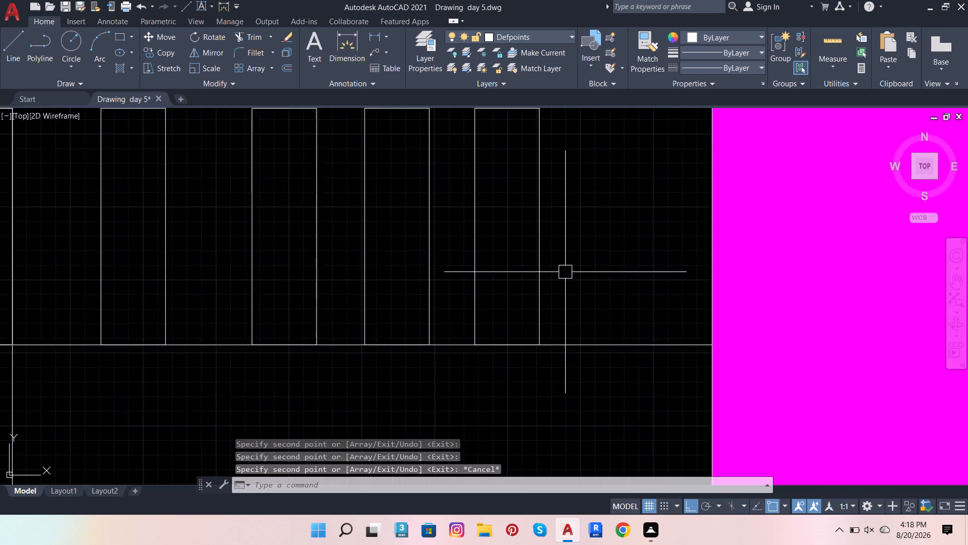
scroll(565, 279, "down", 2)
scroll(423, 211, "up", 2)
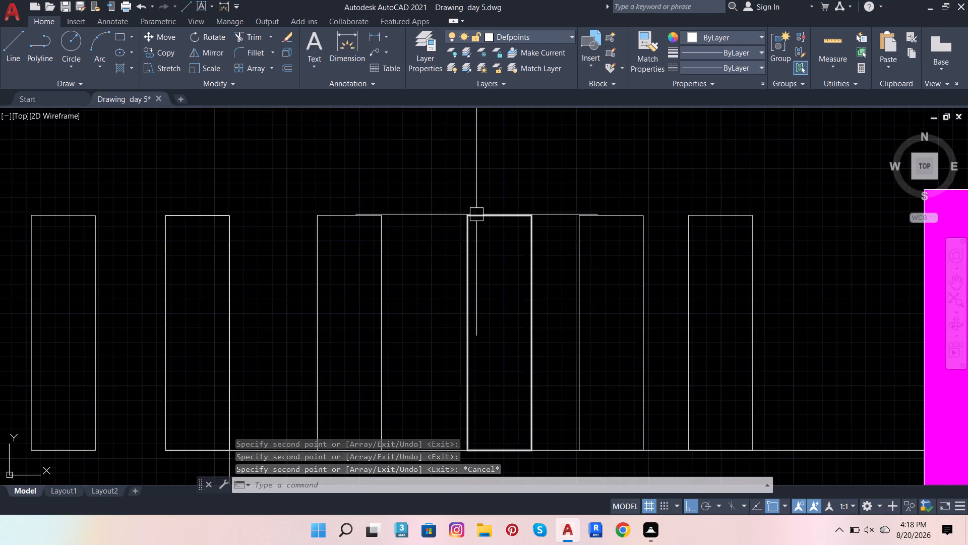
scroll(476, 214, "down", 1)
left_click(460, 193)
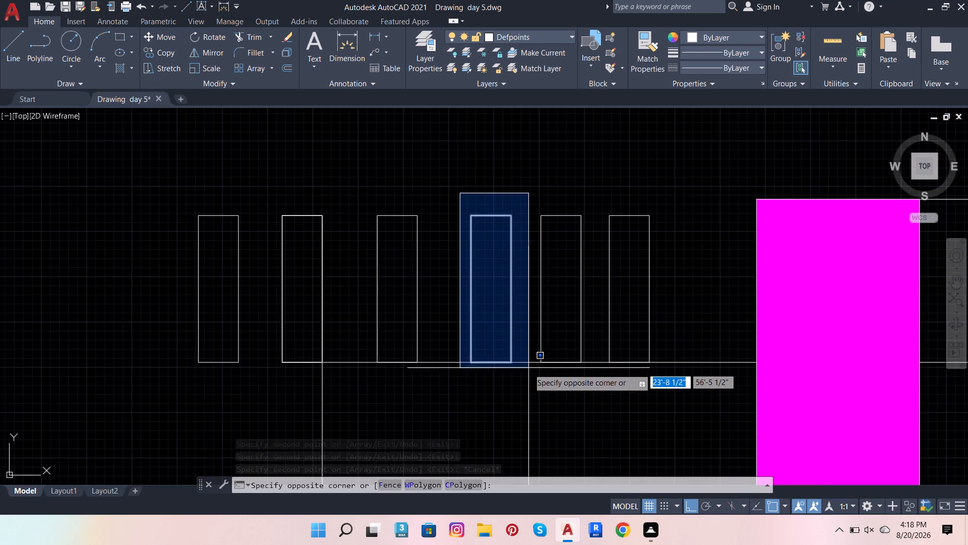
left_click(528, 370)
left_click(146, 40)
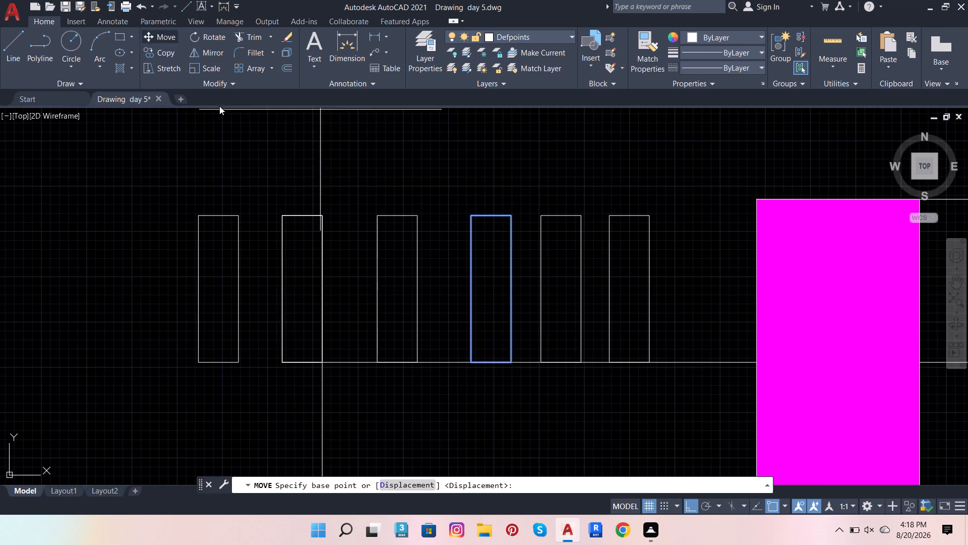
left_click(471, 363)
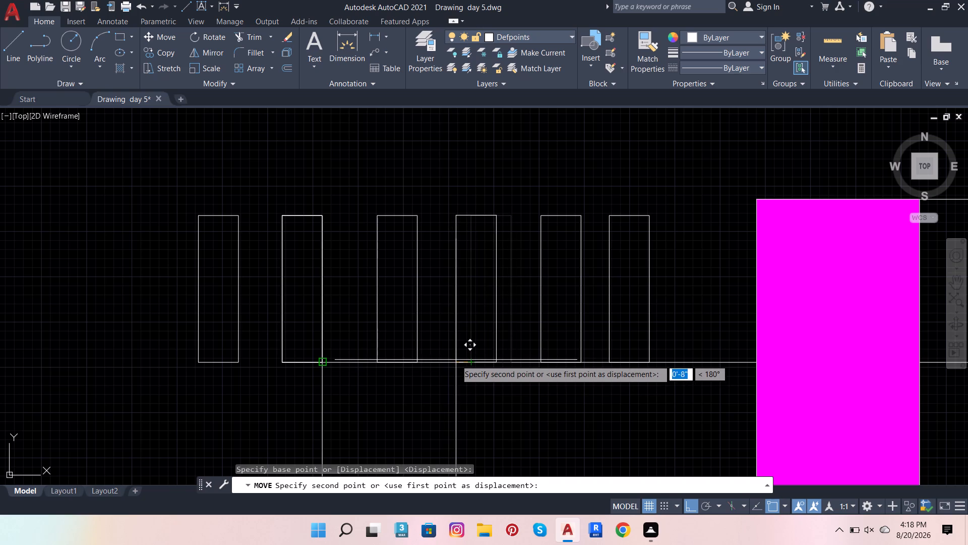
scroll(454, 360, "up", 3)
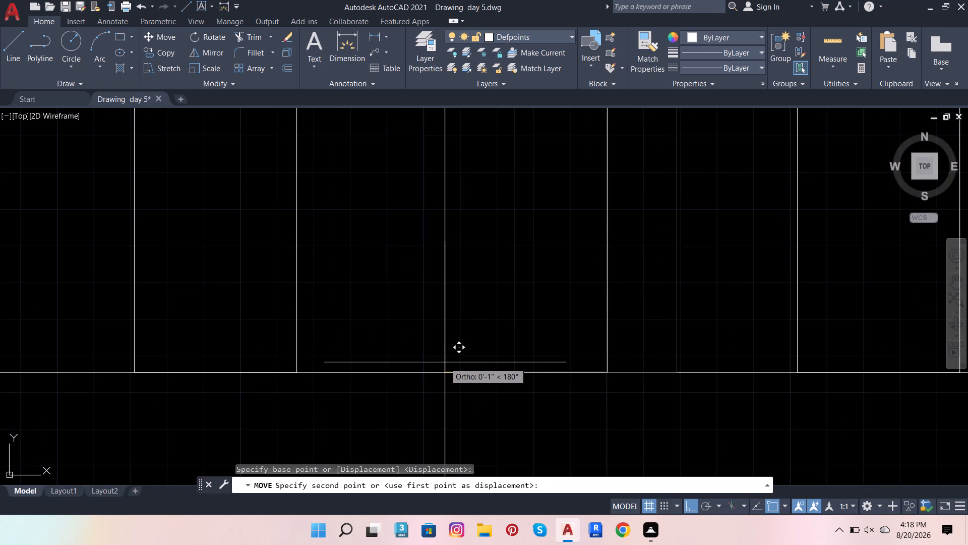
left_click(445, 362)
scroll(481, 367, "down", 3)
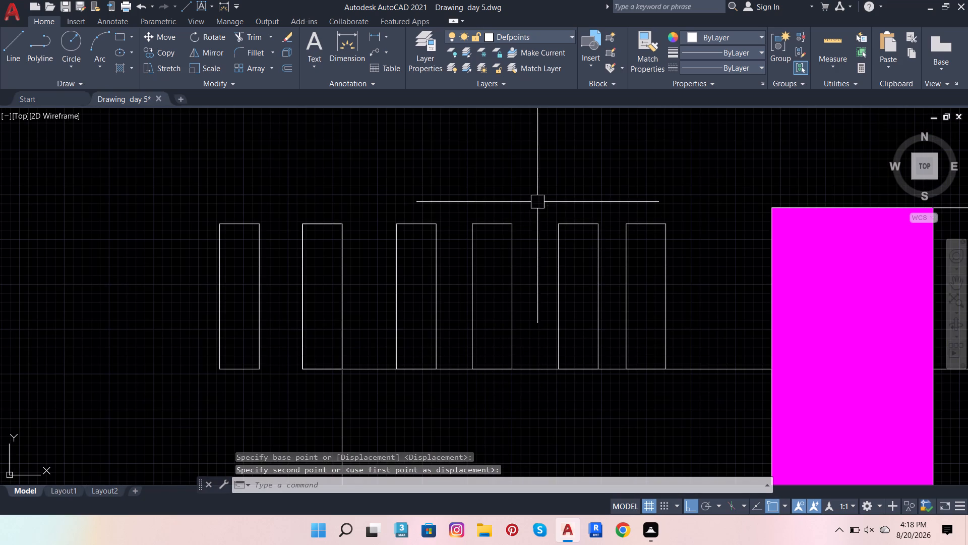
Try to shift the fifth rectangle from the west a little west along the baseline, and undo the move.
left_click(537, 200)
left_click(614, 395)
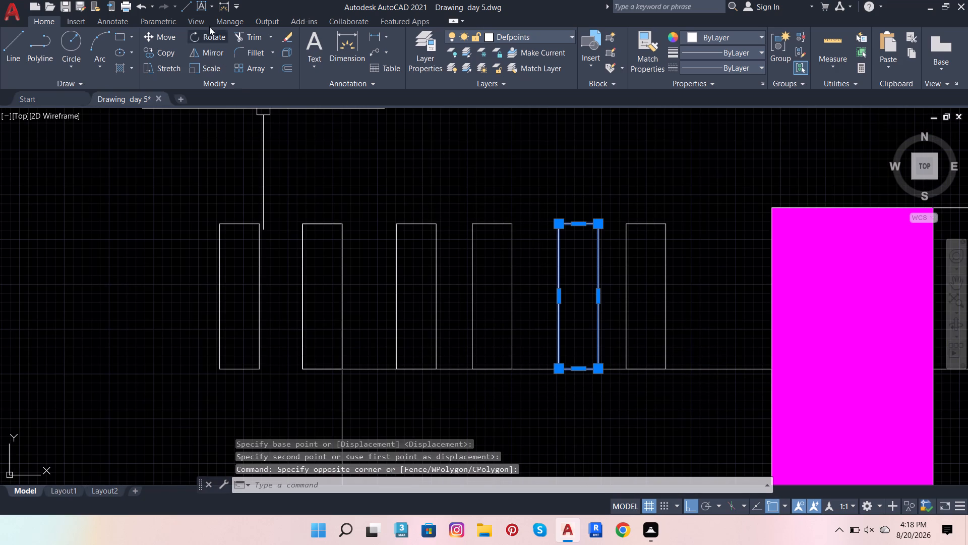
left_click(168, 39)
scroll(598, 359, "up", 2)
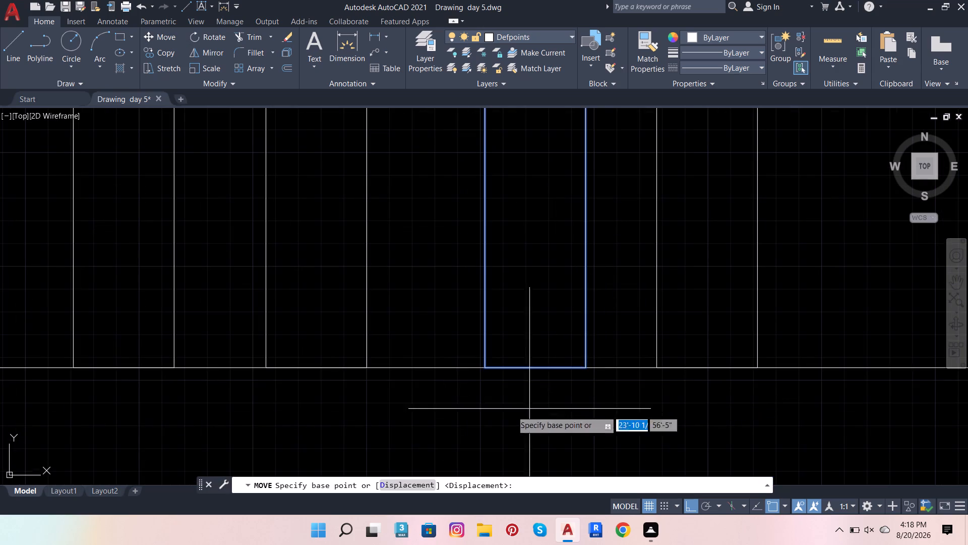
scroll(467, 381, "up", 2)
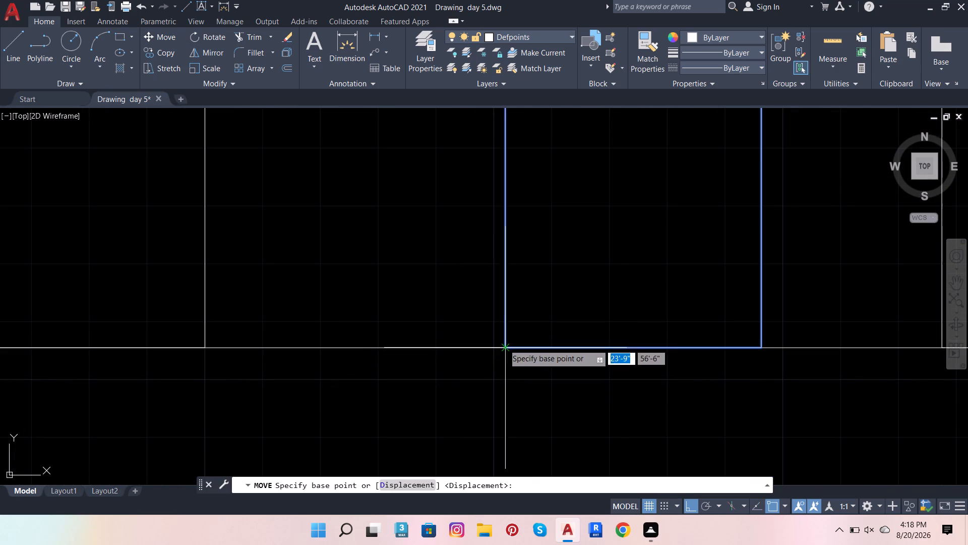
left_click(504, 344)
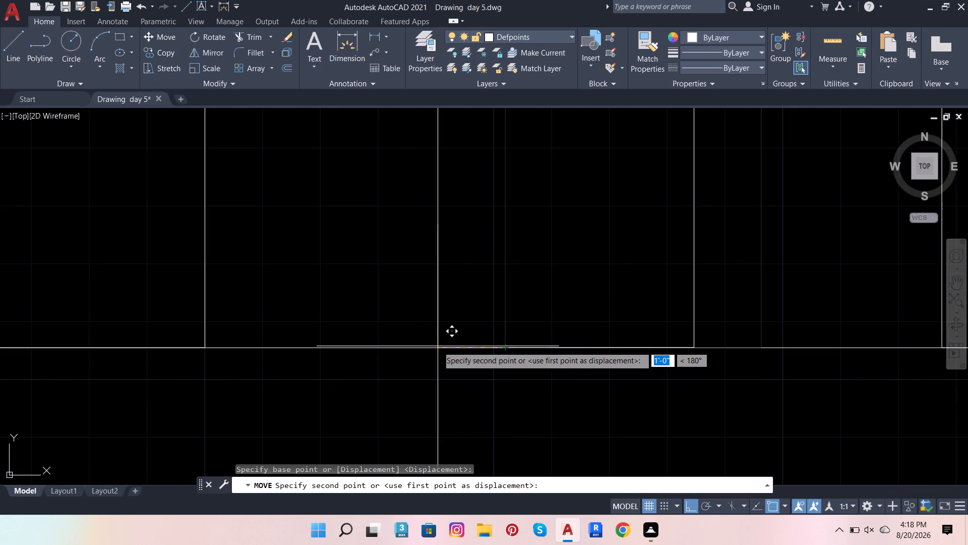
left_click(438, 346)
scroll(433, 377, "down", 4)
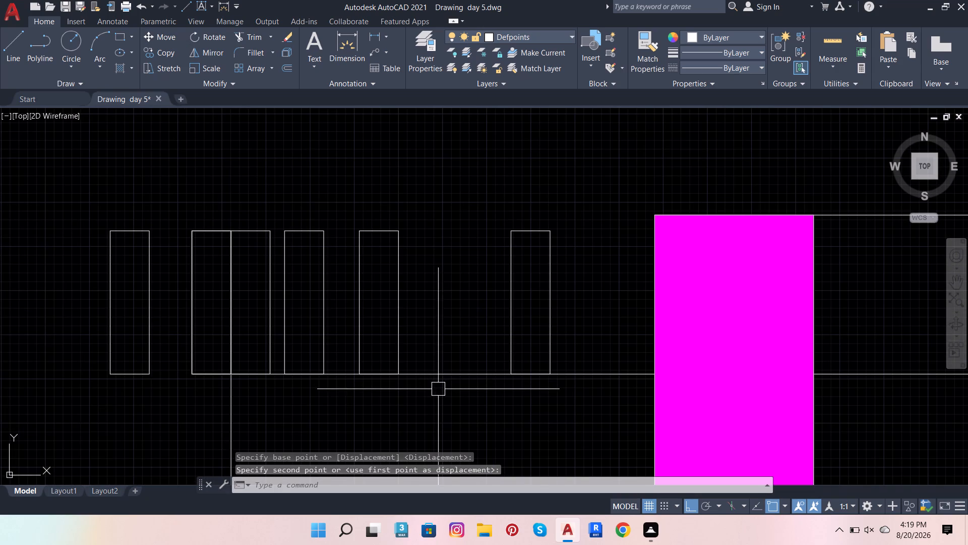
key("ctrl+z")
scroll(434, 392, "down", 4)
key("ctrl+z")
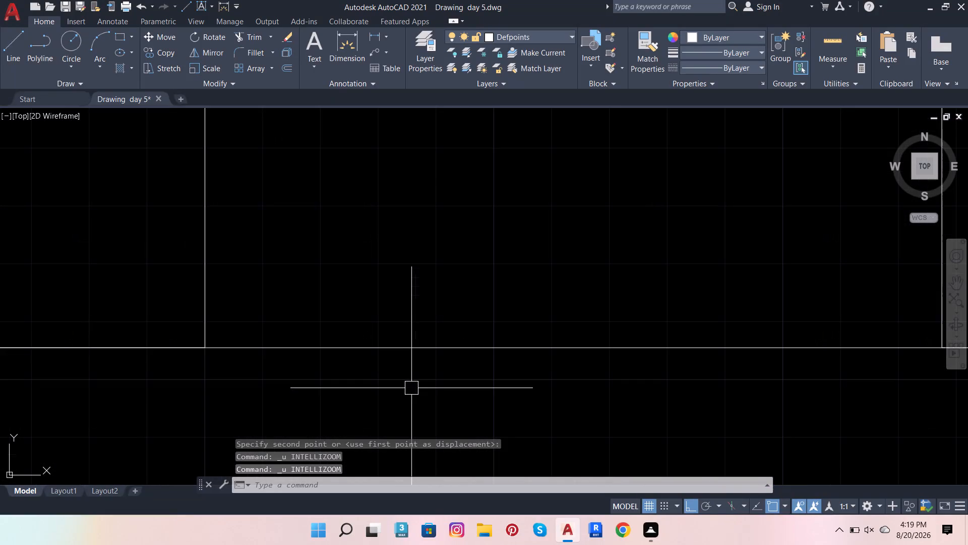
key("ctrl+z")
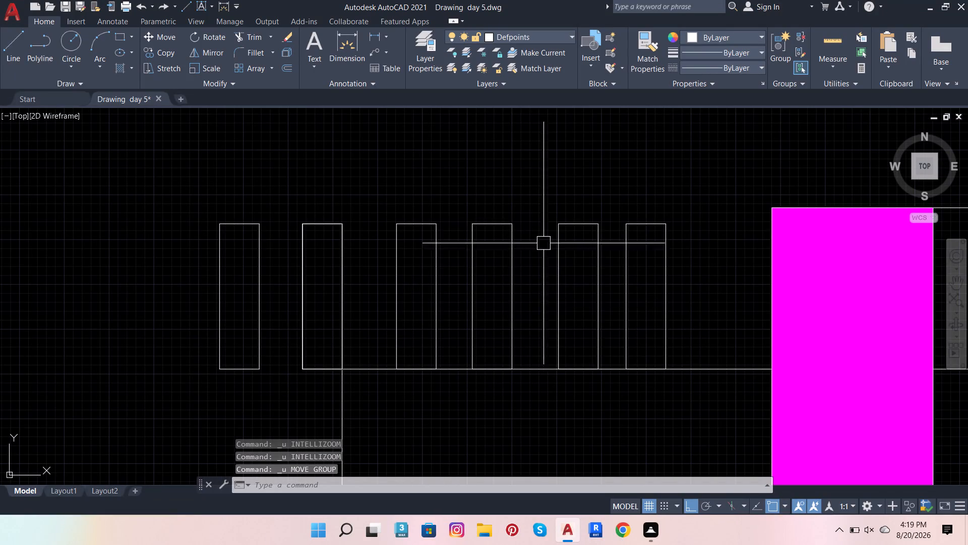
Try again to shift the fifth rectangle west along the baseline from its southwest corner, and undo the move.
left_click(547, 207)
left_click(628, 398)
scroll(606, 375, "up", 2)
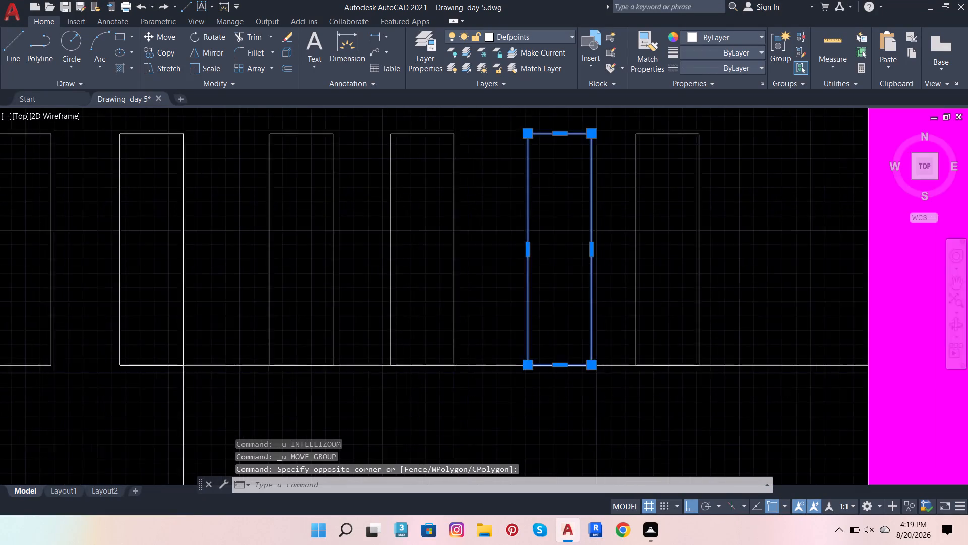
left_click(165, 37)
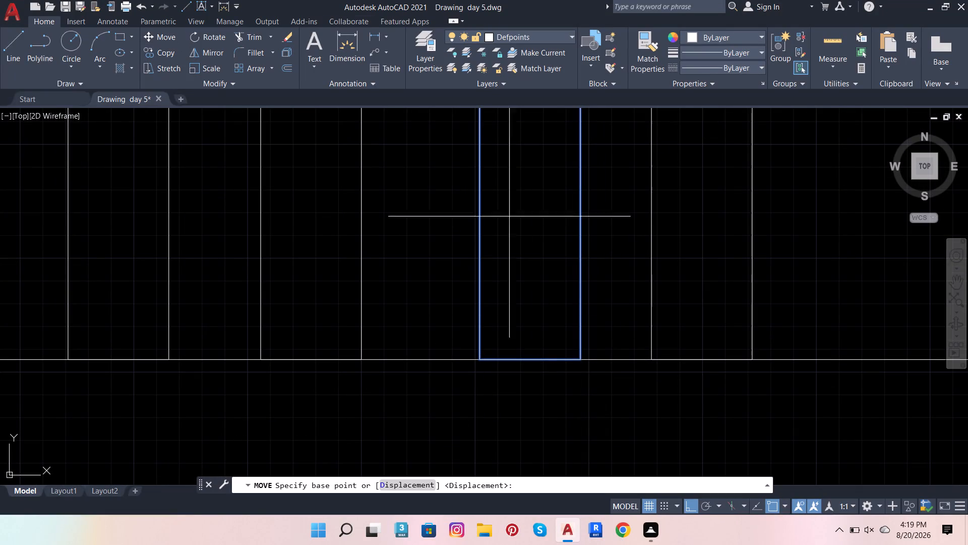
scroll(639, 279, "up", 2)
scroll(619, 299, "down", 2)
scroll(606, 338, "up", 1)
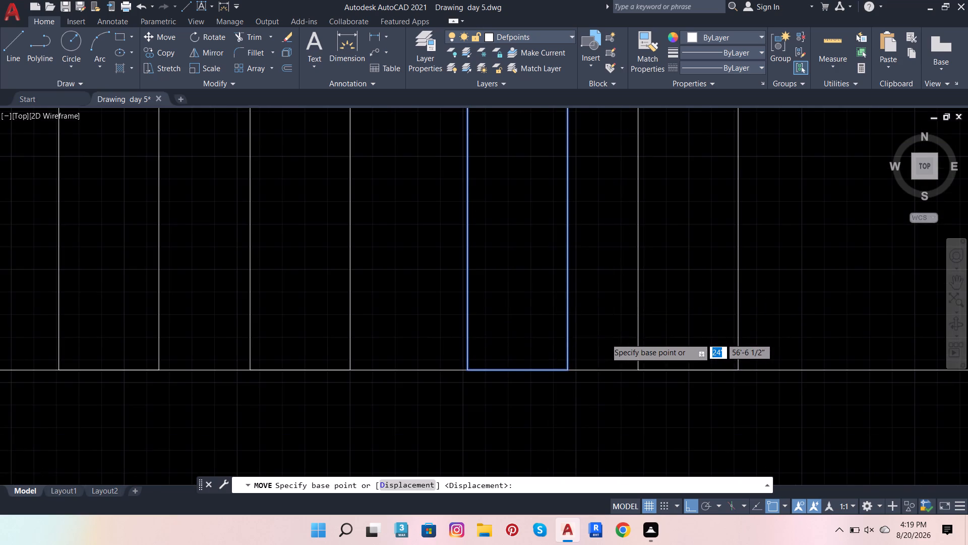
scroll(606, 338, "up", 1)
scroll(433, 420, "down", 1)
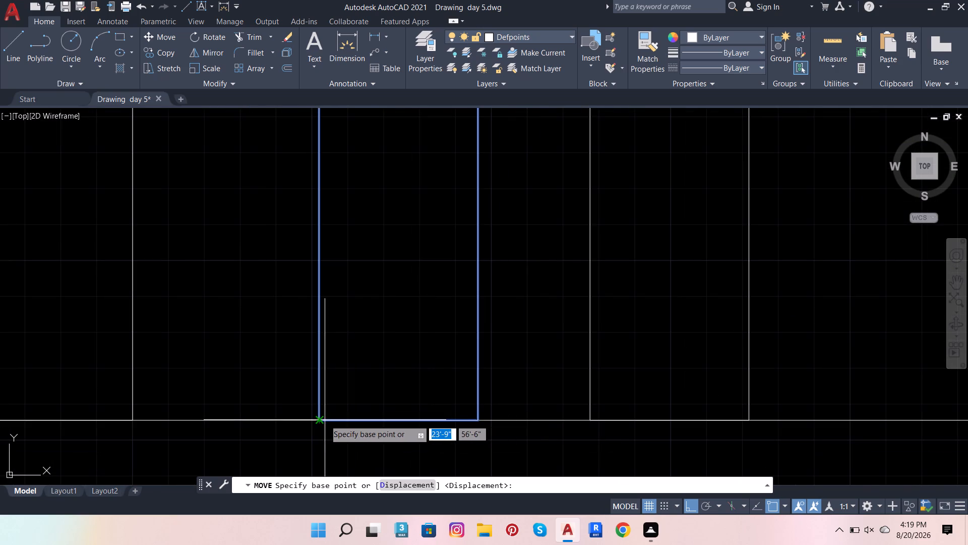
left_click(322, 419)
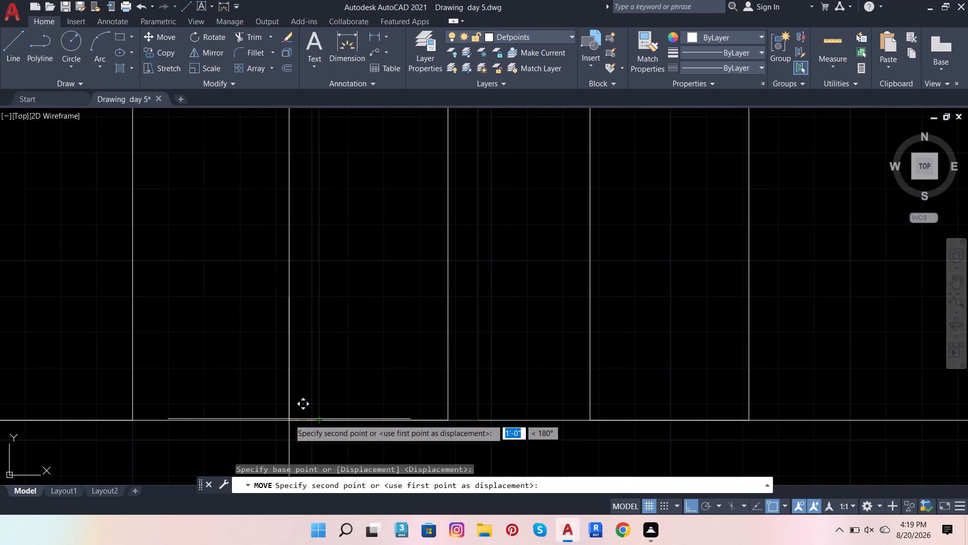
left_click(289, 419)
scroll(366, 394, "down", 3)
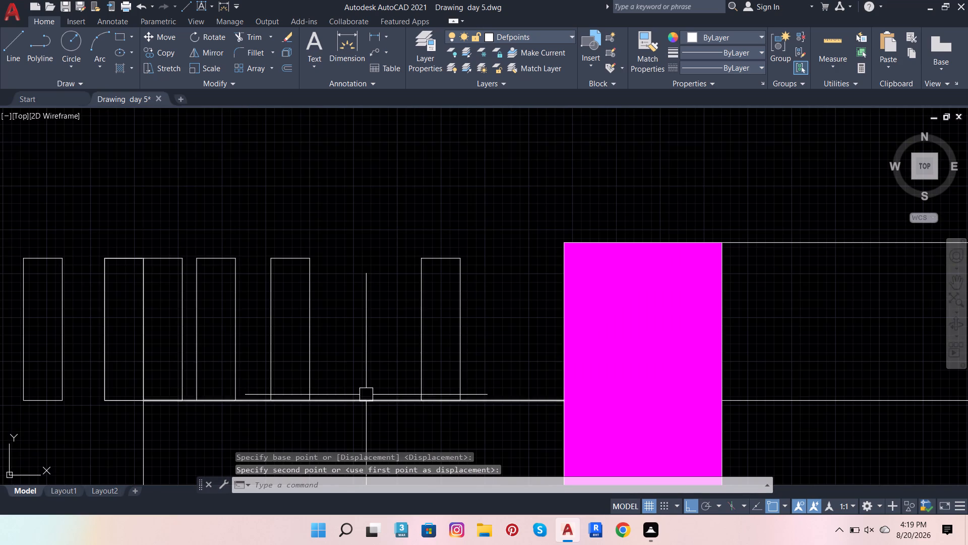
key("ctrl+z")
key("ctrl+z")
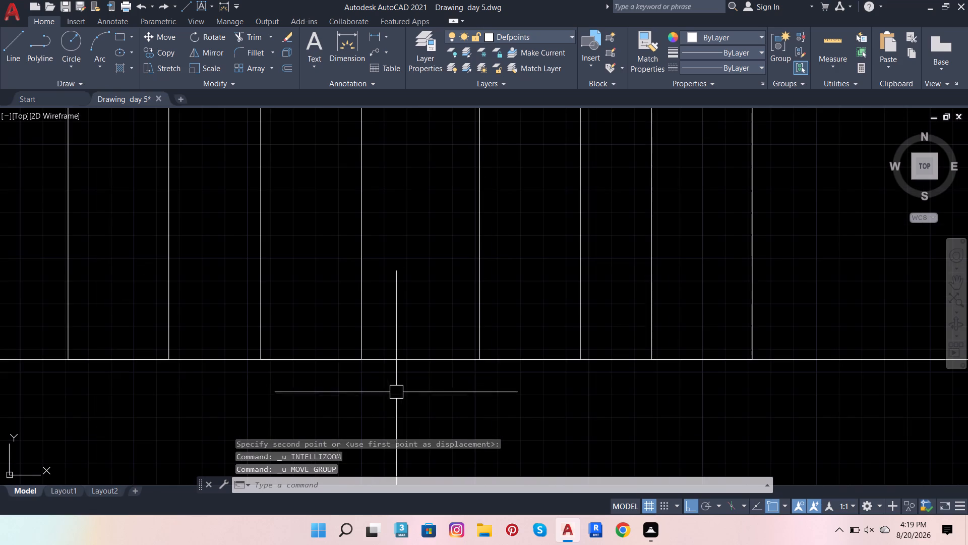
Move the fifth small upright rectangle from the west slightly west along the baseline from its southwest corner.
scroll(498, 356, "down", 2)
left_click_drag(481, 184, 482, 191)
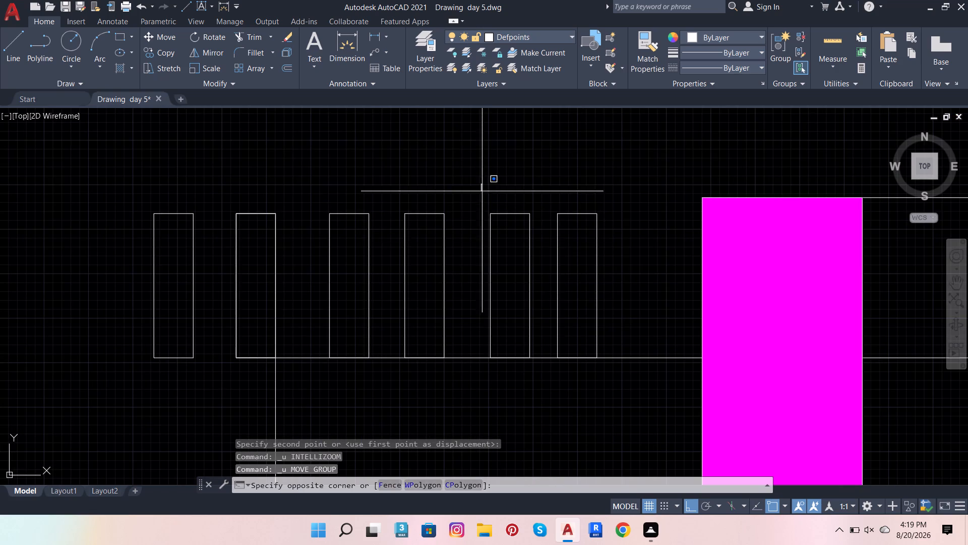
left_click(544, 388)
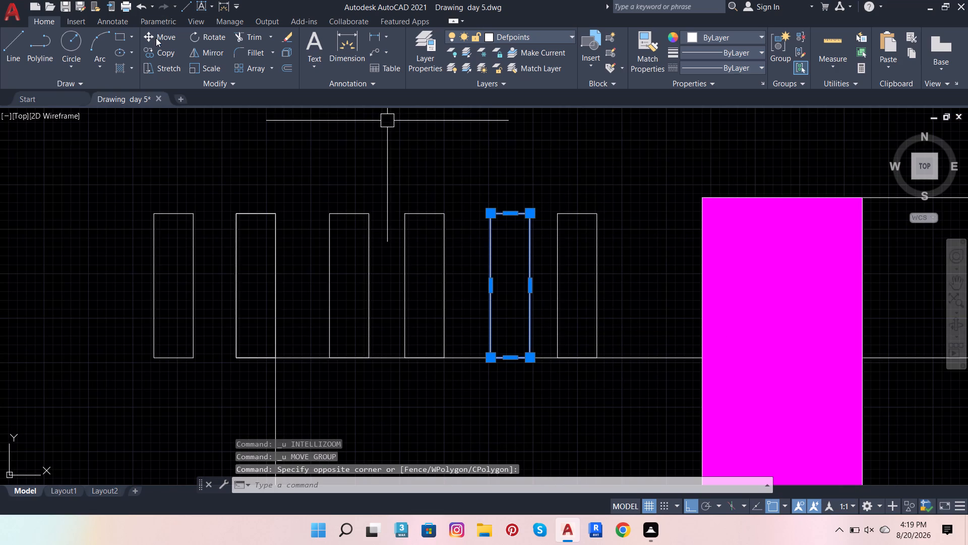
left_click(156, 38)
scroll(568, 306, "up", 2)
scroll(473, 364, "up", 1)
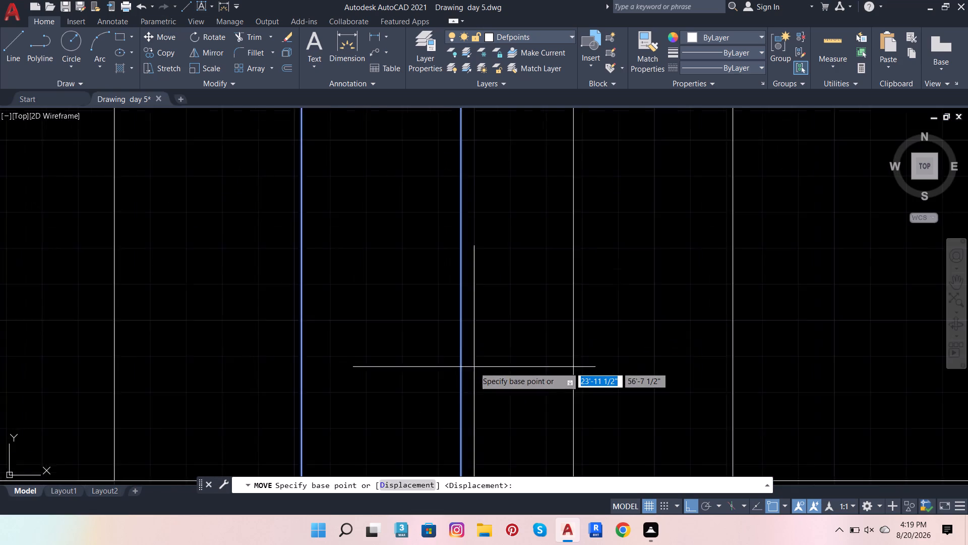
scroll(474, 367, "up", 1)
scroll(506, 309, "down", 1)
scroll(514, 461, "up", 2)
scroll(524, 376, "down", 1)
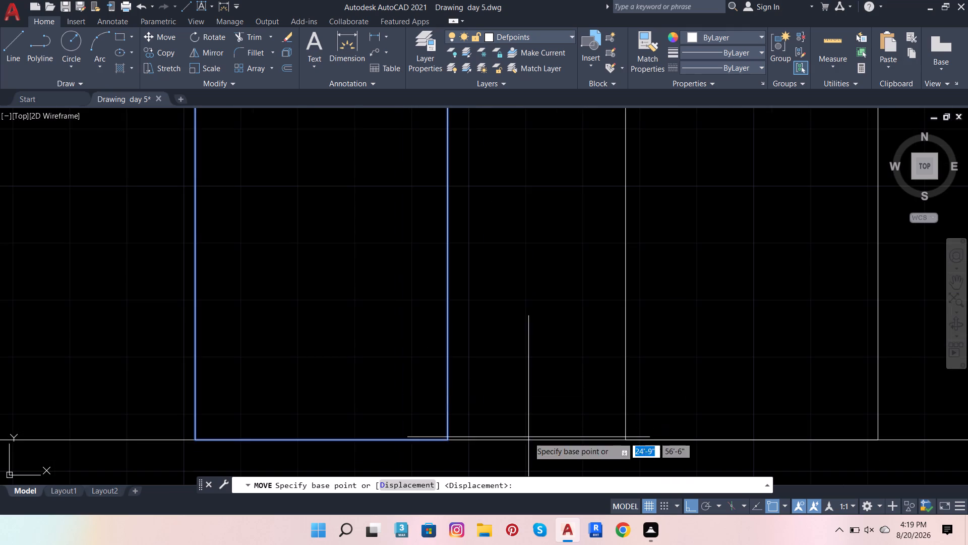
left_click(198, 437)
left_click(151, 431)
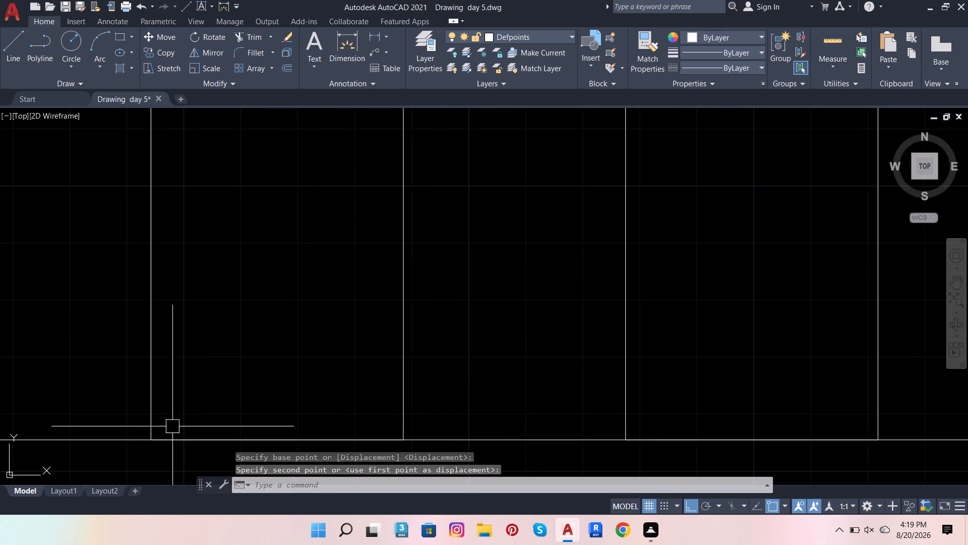
Erase the third and fifth small upright rectangles from the west in the row.
scroll(322, 398, "down", 3)
scroll(433, 418, "down", 3)
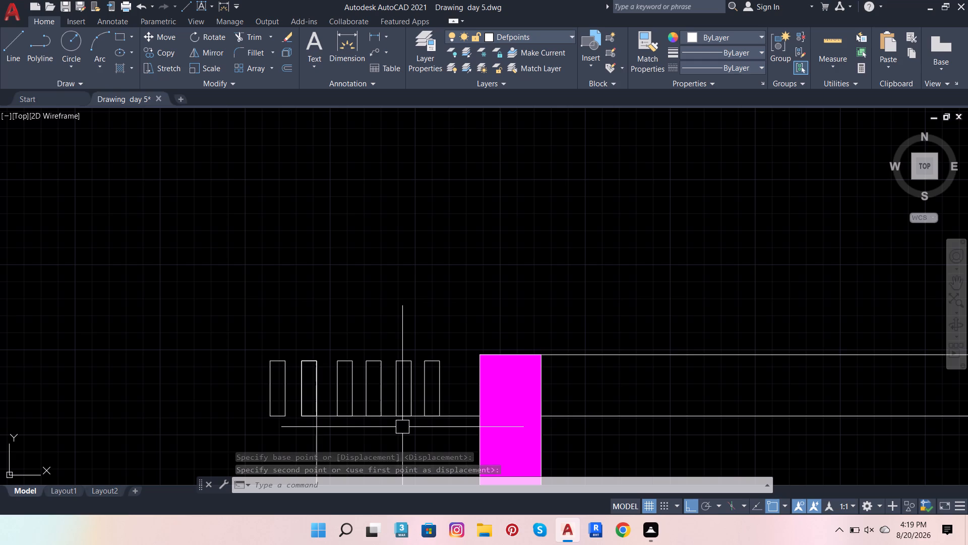
left_click(397, 381)
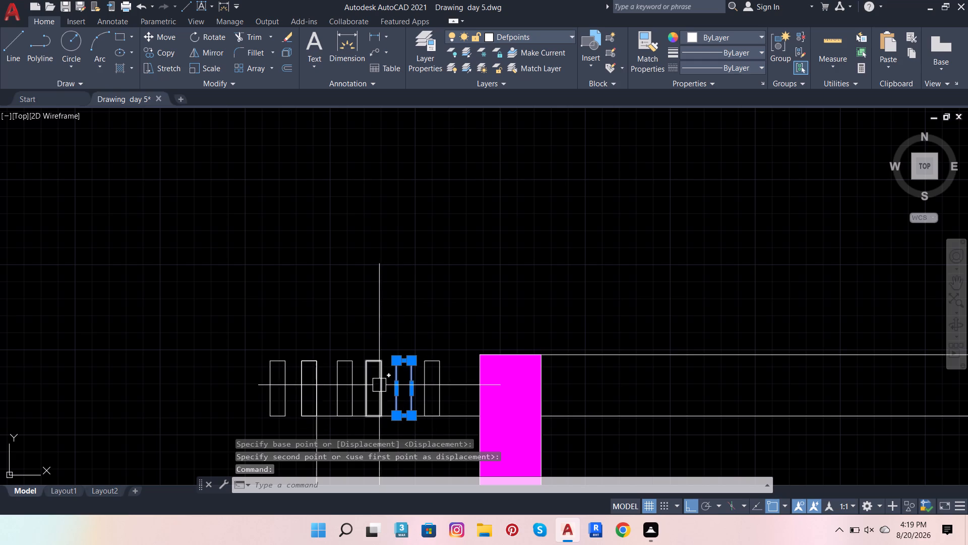
left_click(350, 365)
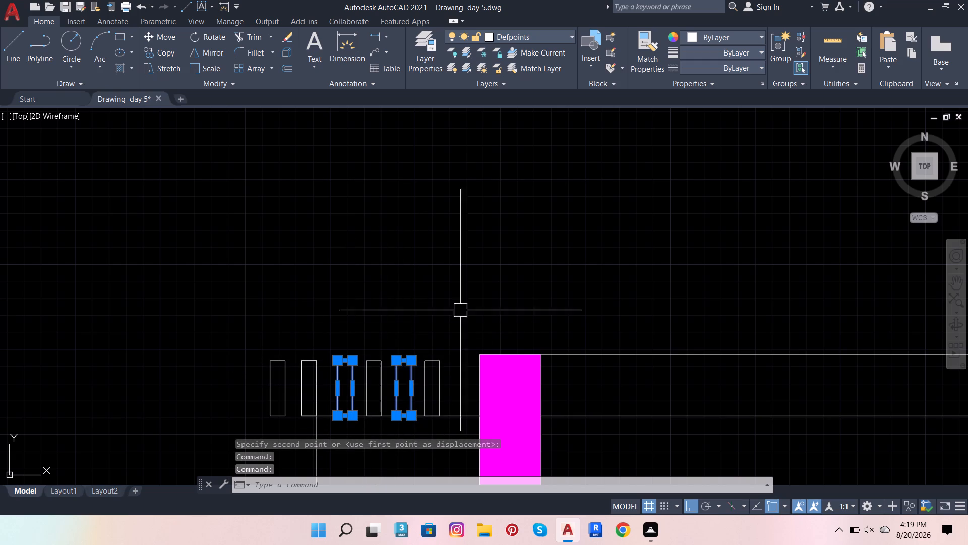
key("Delete")
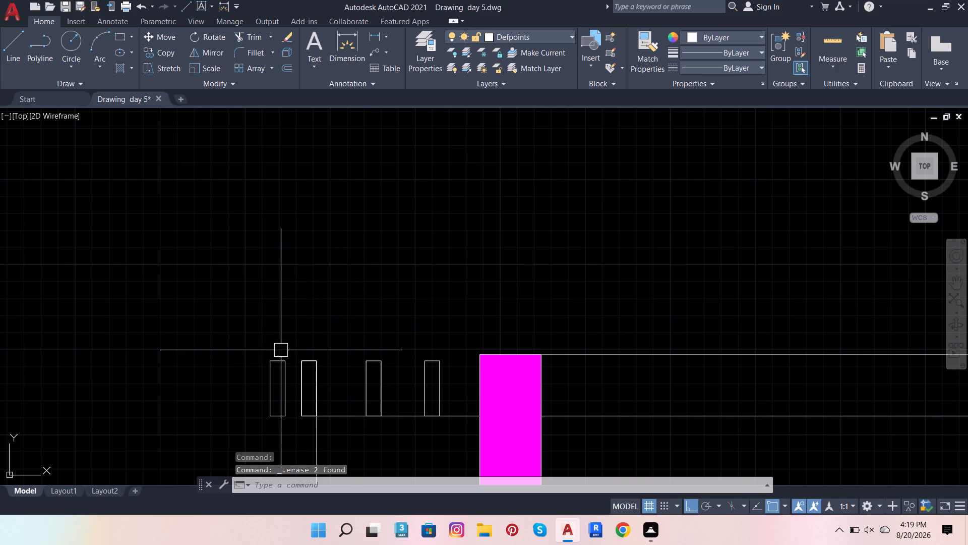
Move the westernmost small upright rectangle about 2 1/2" west along the baseline.
left_click(231, 344)
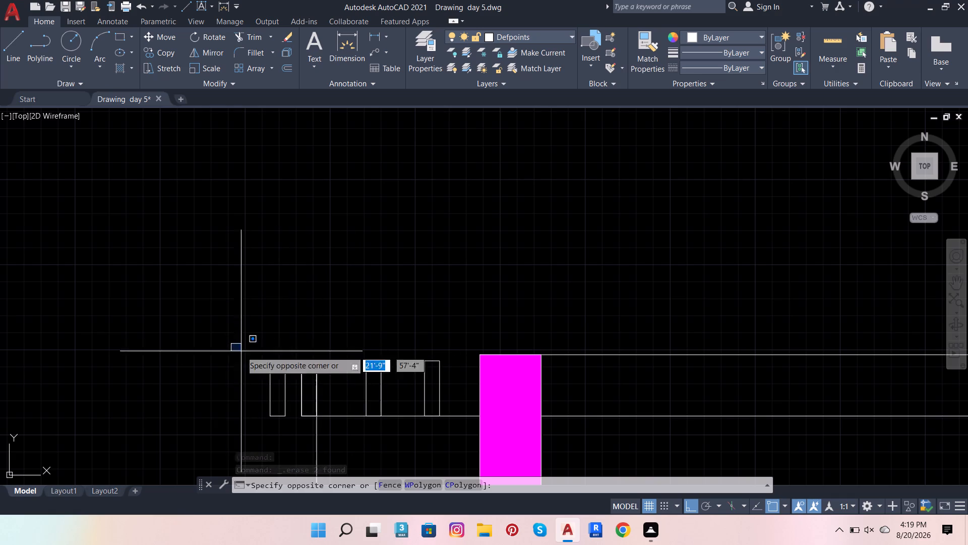
left_click(289, 431)
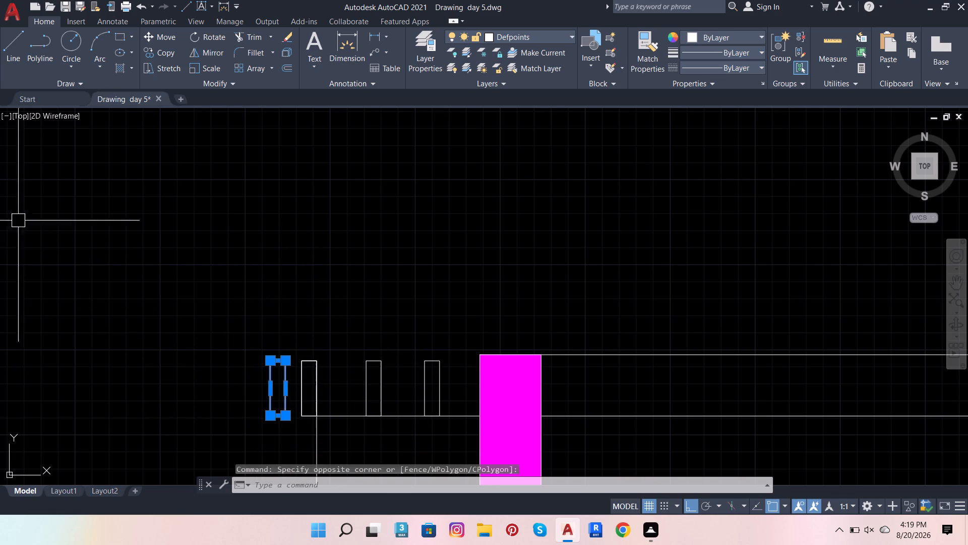
left_click(136, 35)
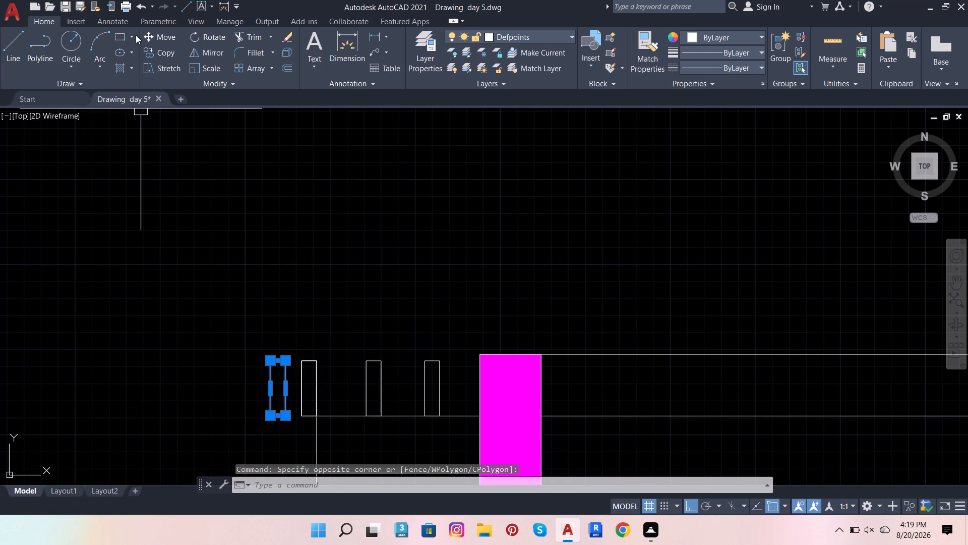
left_click(142, 34)
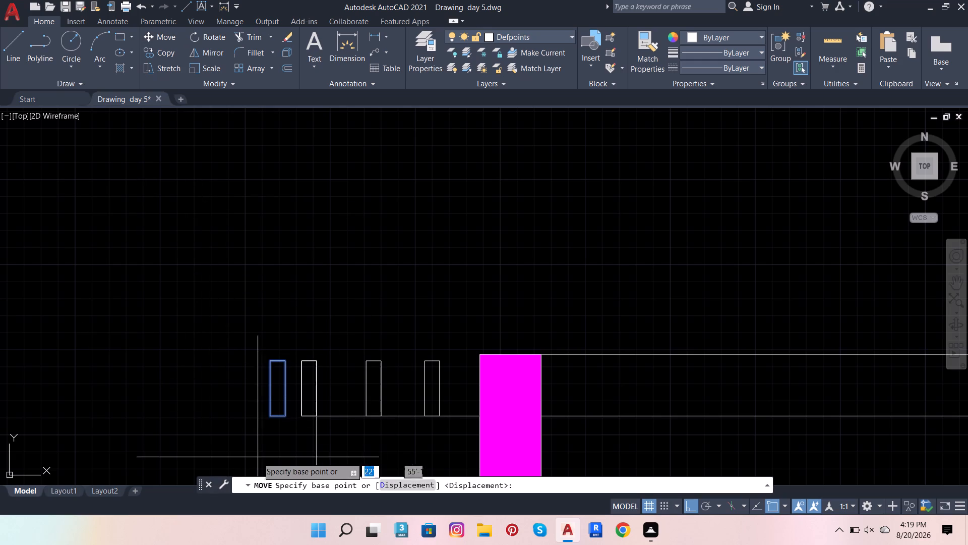
left_click(270, 417)
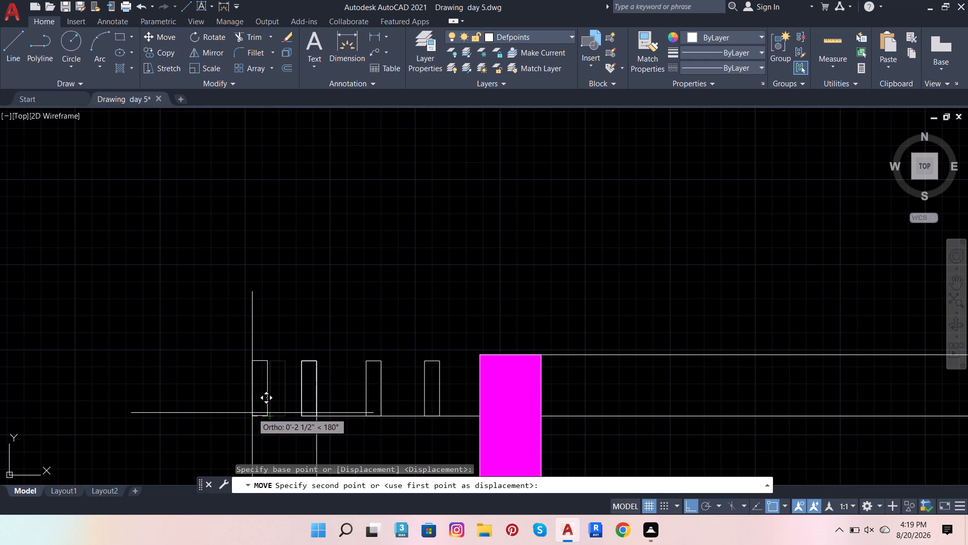
left_click(252, 412)
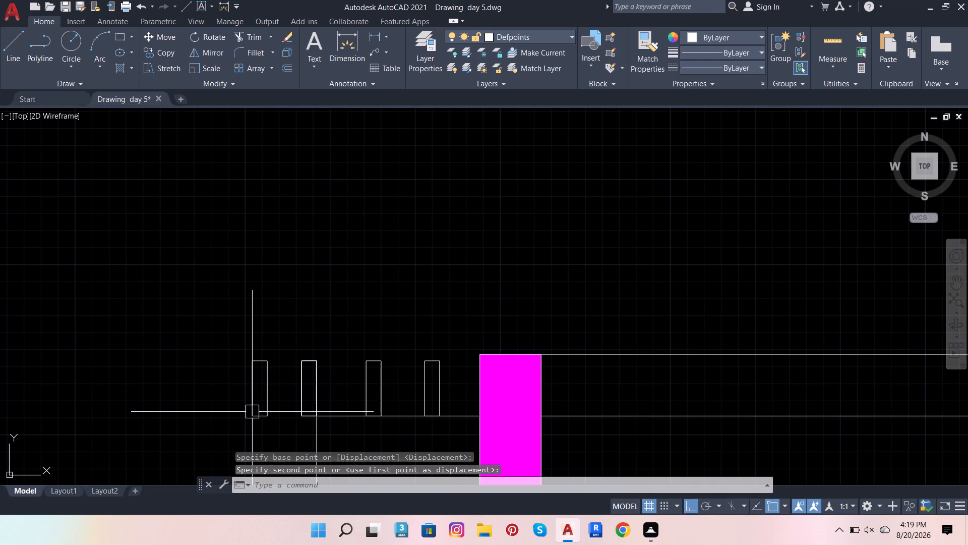
Examine the spacing of the rectangle row and the layout of the whole floor plan.
scroll(374, 308, "down", 4)
scroll(373, 311, "up", 4)
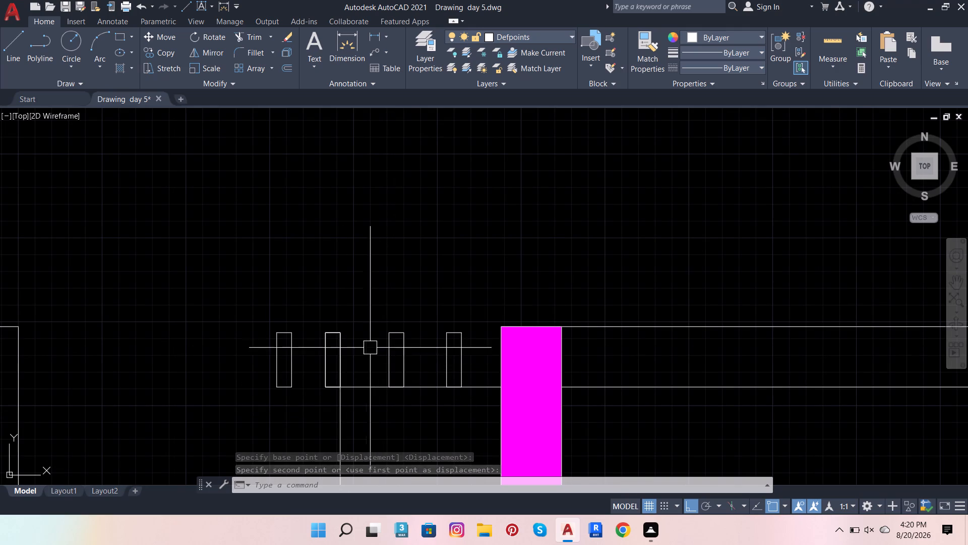
scroll(353, 314, "down", 3)
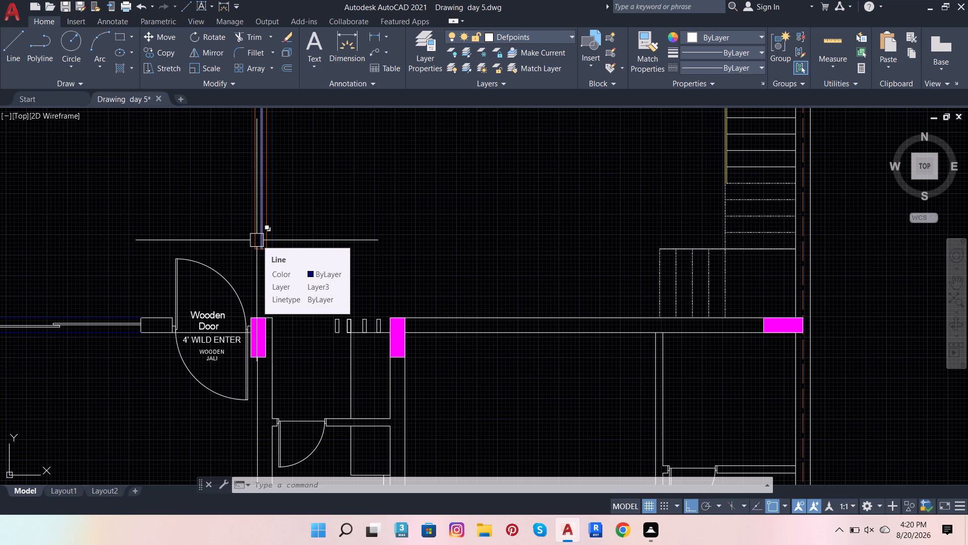
scroll(432, 289, "down", 3)
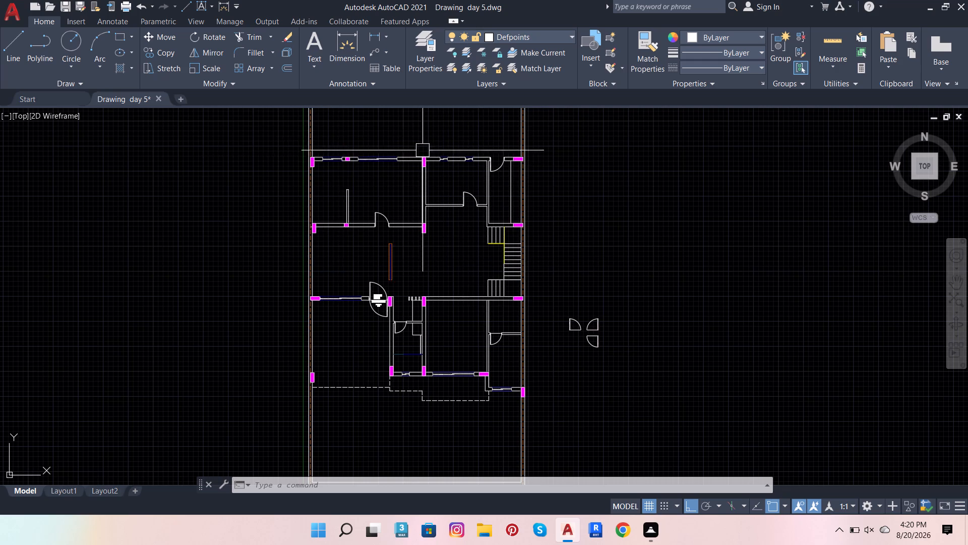
scroll(443, 221, "down", 2)
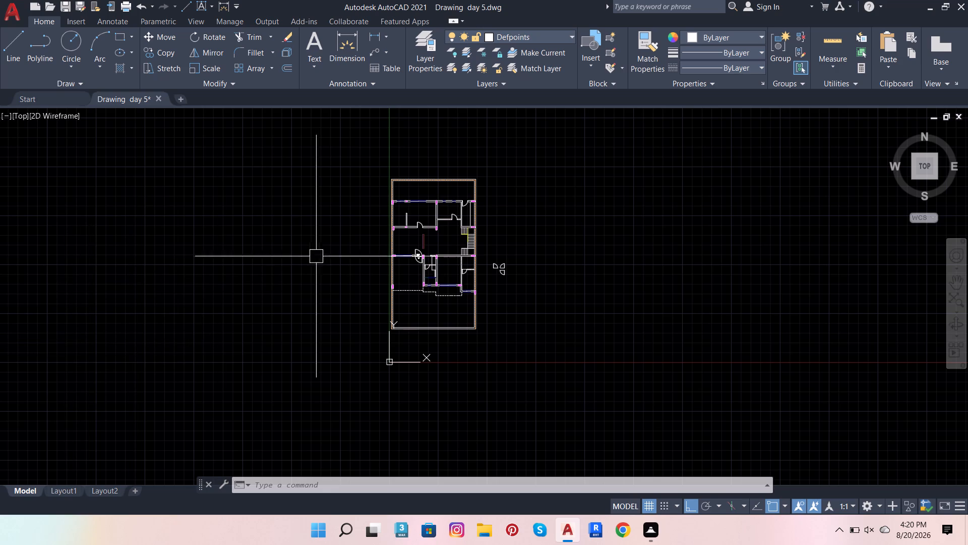
scroll(379, 236, "up", 3)
scroll(464, 276, "up", 3)
scroll(596, 380, "up", 3)
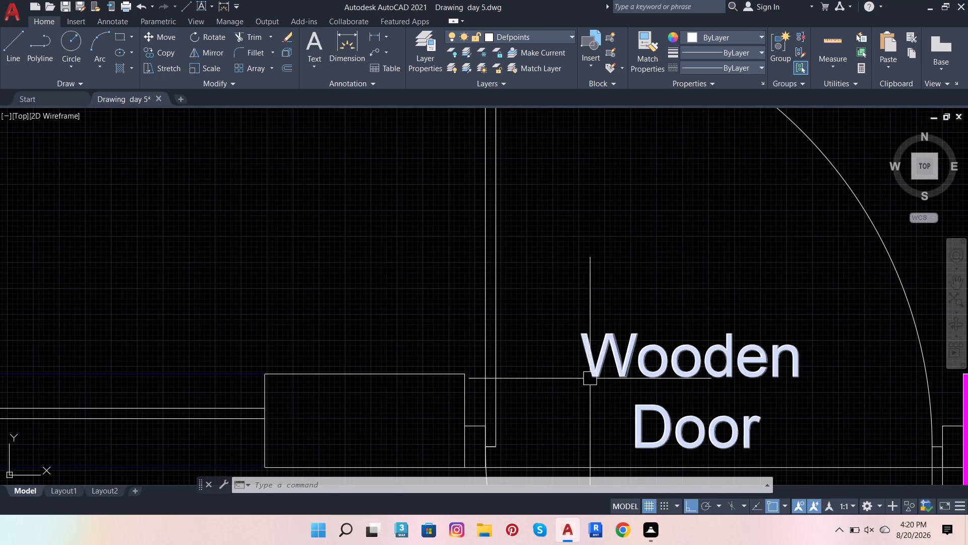
scroll(578, 409, "down", 6)
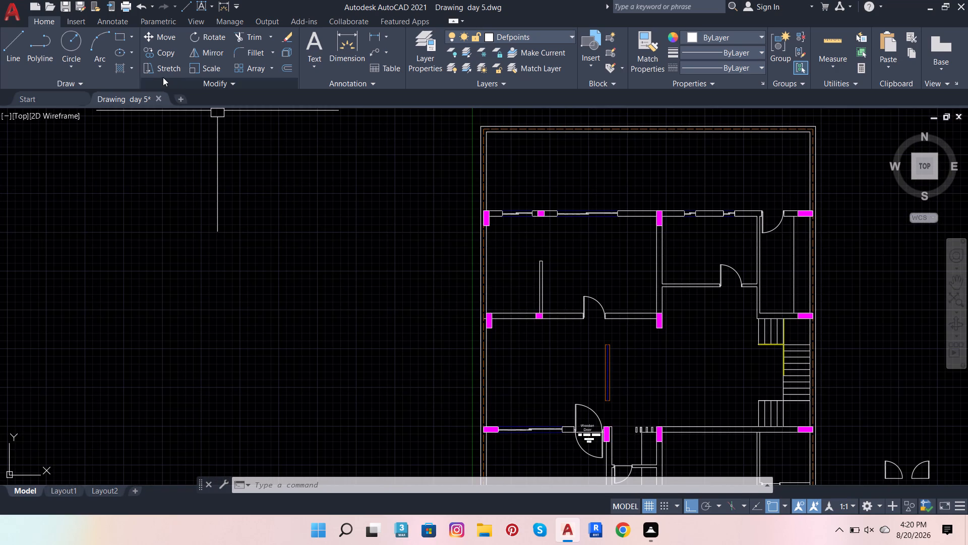
Open the recent drawing Furniture 2013 04 24, opting to specify a replacement for the missing SHX file.
left_click(76, 95)
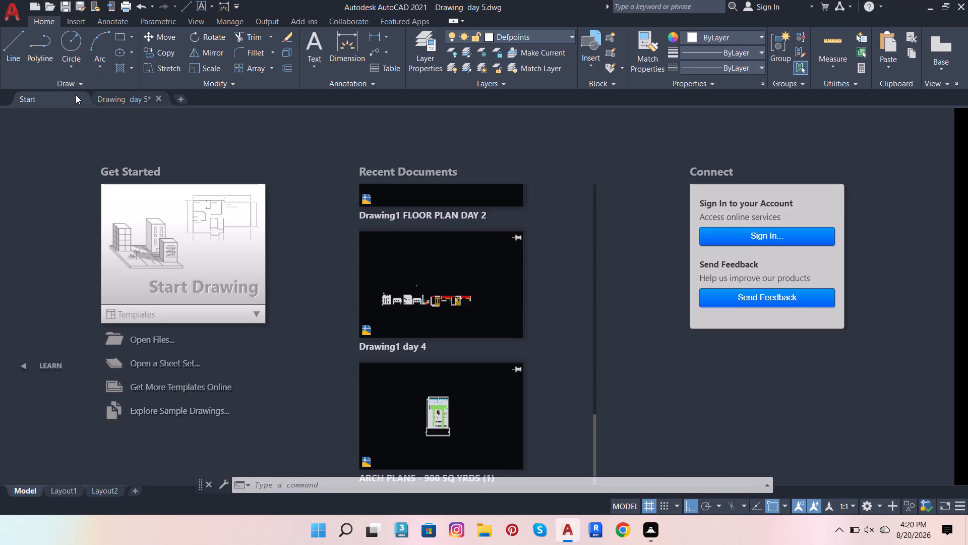
scroll(376, 205, "down", 2)
scroll(396, 260, "down", 3)
scroll(395, 270, "up", 3)
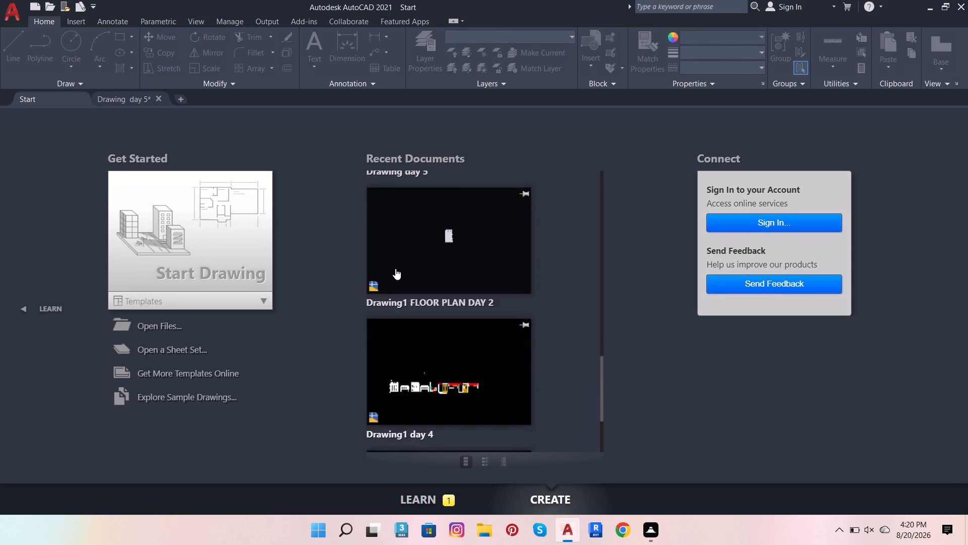
scroll(395, 269, "up", 12)
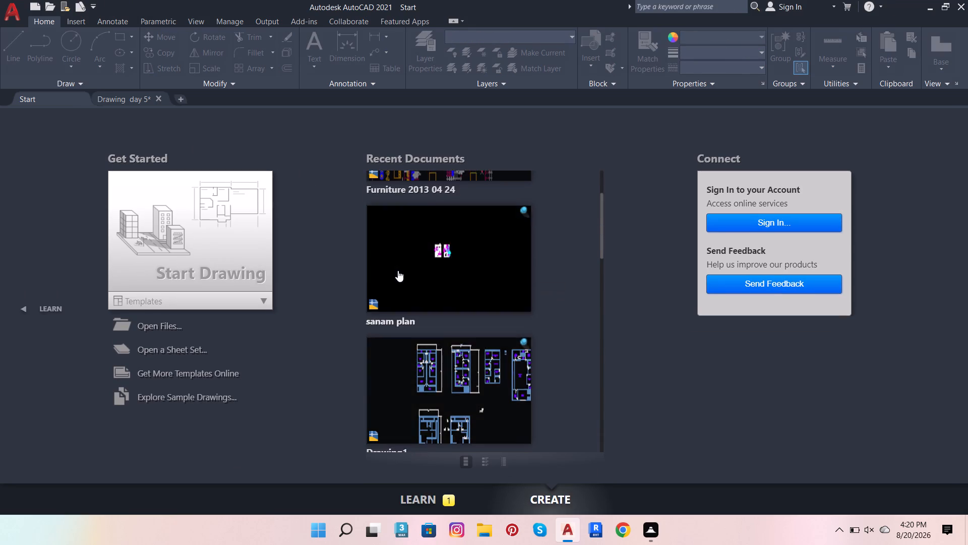
scroll(398, 270, "up", 5)
left_click(399, 234)
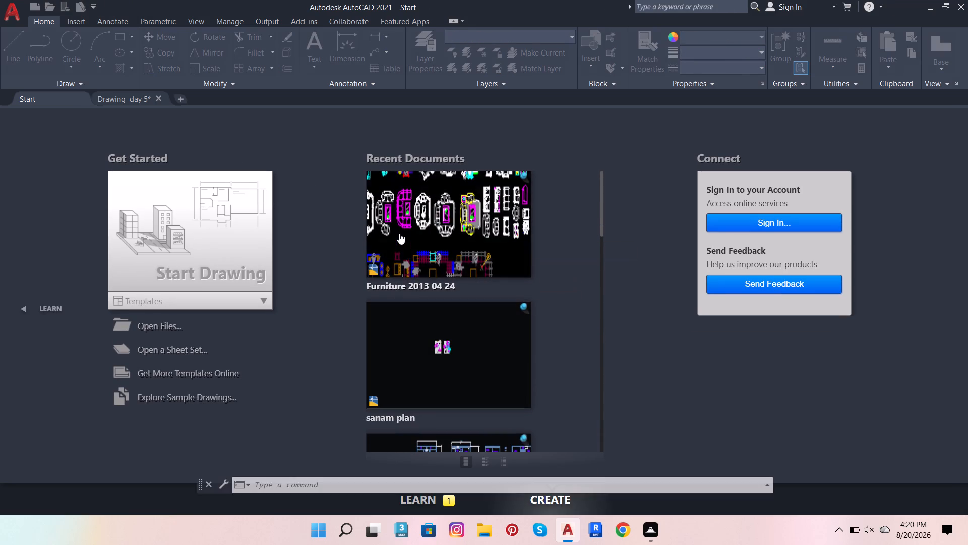
left_click(456, 249)
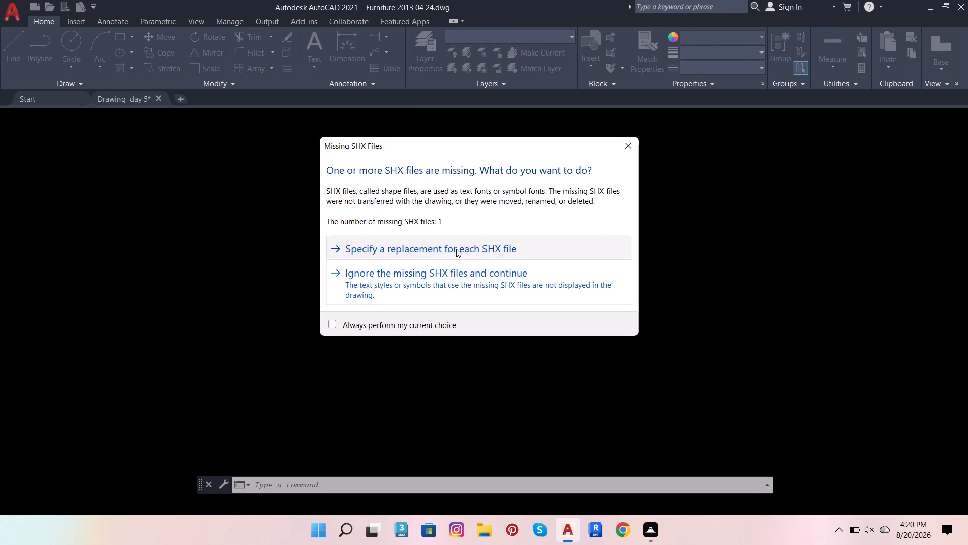
left_click(597, 189)
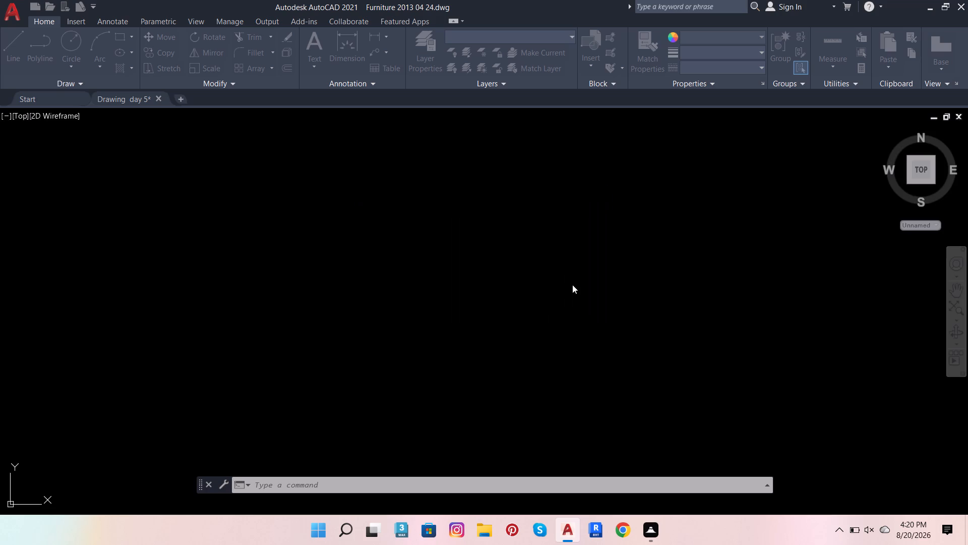
Look through the furniture drawing's sofa sets and the row of L-shaped and U-shaped seating groups.
scroll(545, 281, "down", 1)
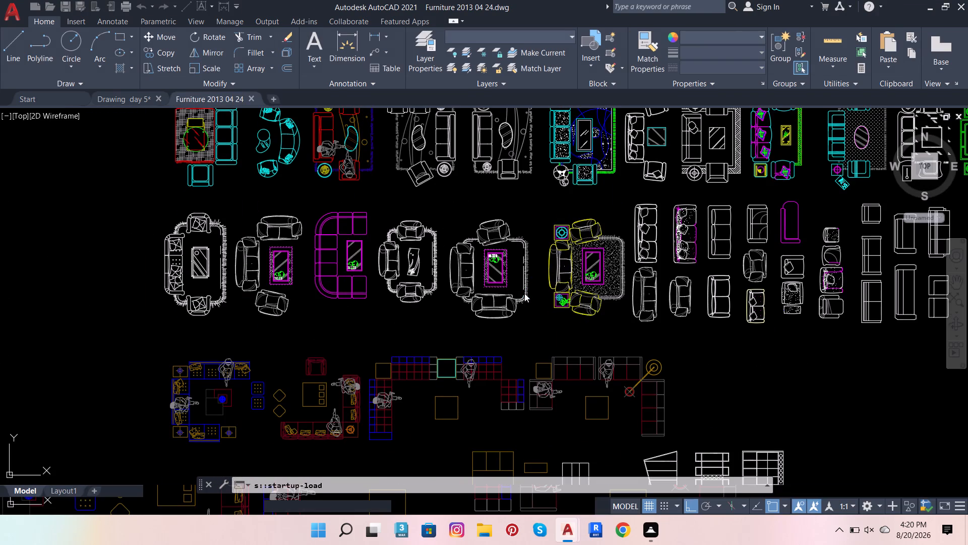
left_click(517, 283)
scroll(449, 336, "down", 3)
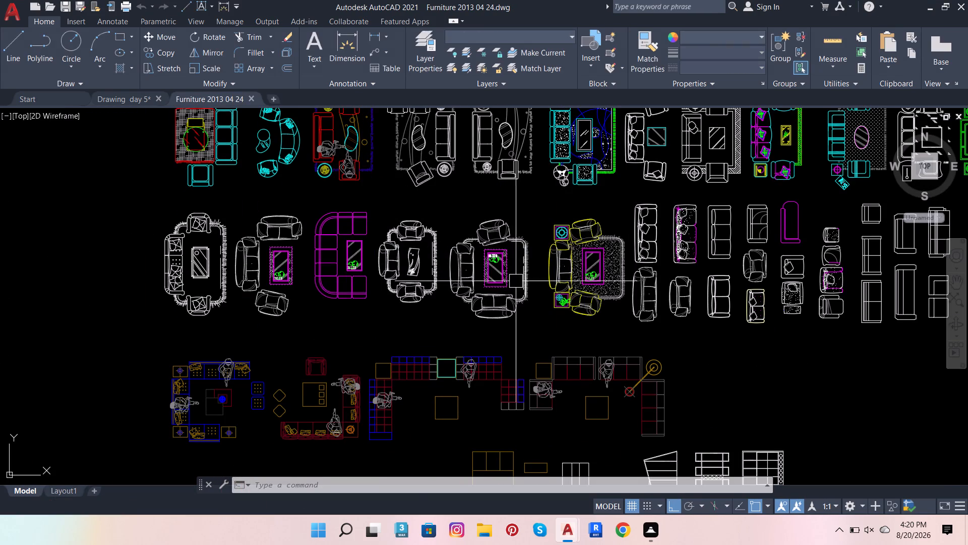
scroll(304, 350, "down", 1)
scroll(320, 405, "up", 1)
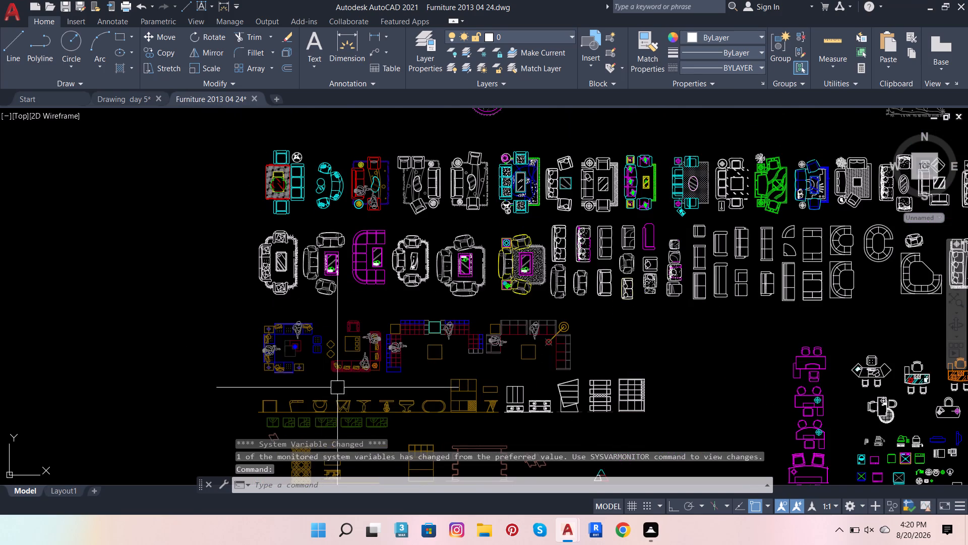
scroll(344, 357, "up", 2)
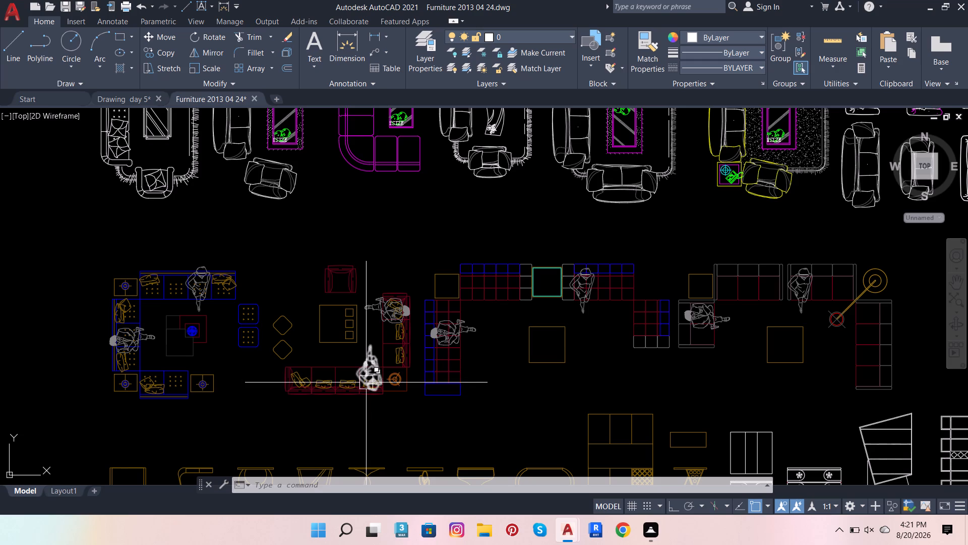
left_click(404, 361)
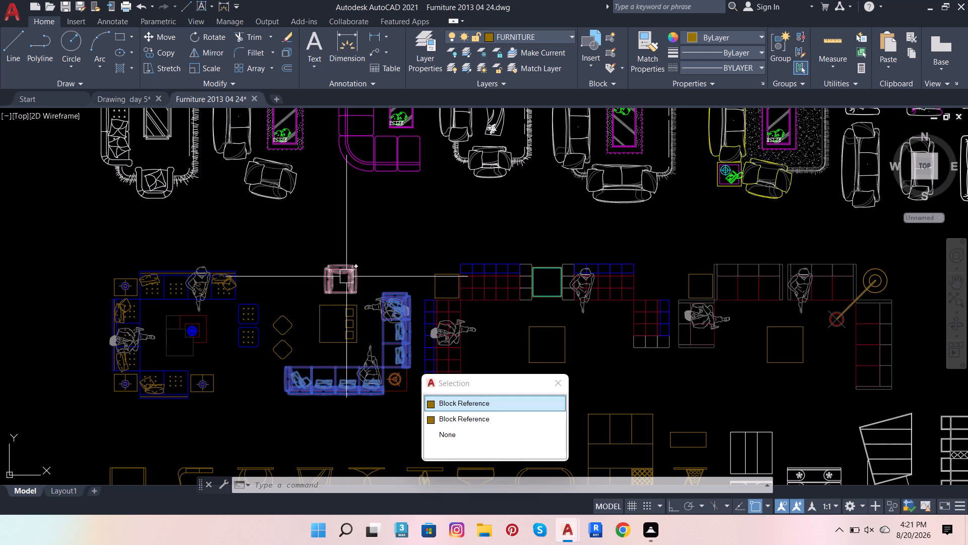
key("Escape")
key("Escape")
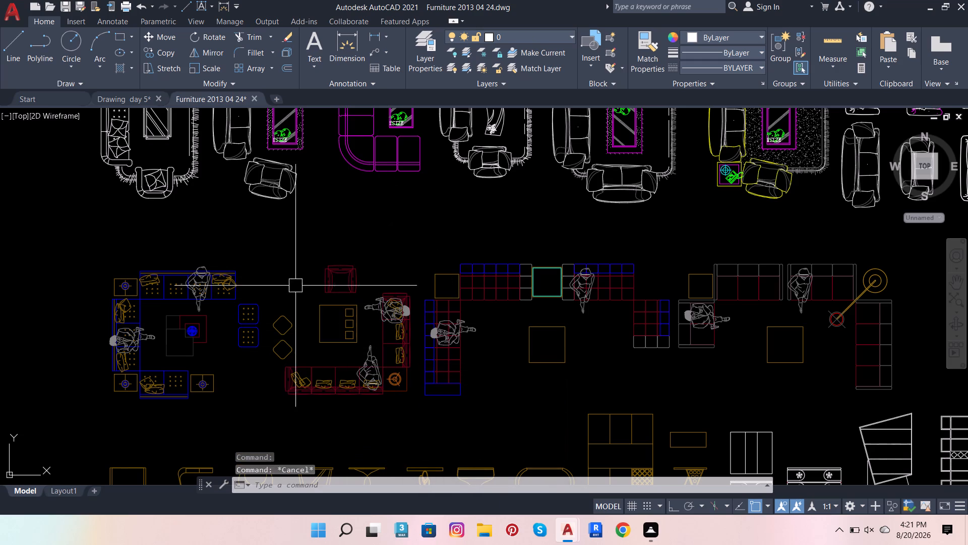
Copy the red L-shaped sofa group with its armchair, coffee table, diamond stools and seated figures from the furniture drawing.
left_click_drag(268, 264, 276, 269)
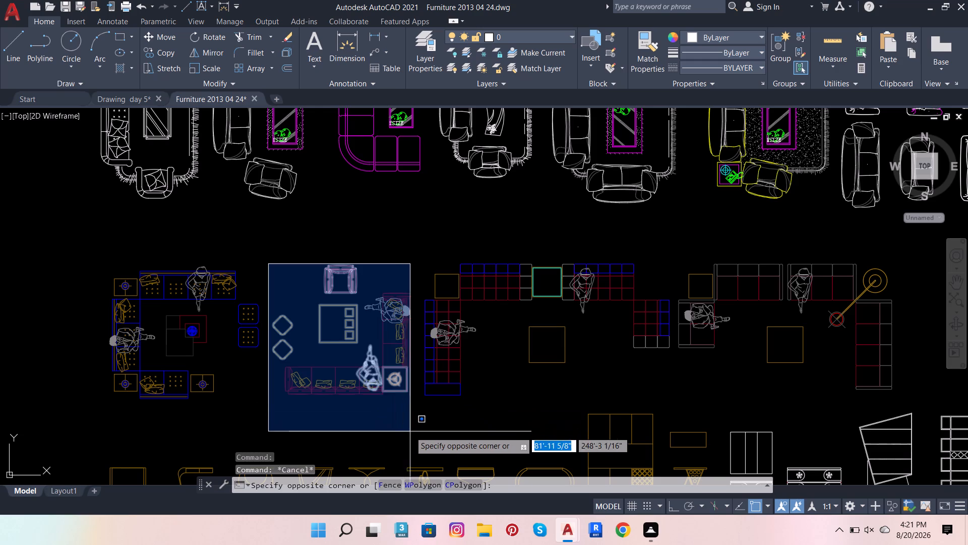
left_click(417, 425)
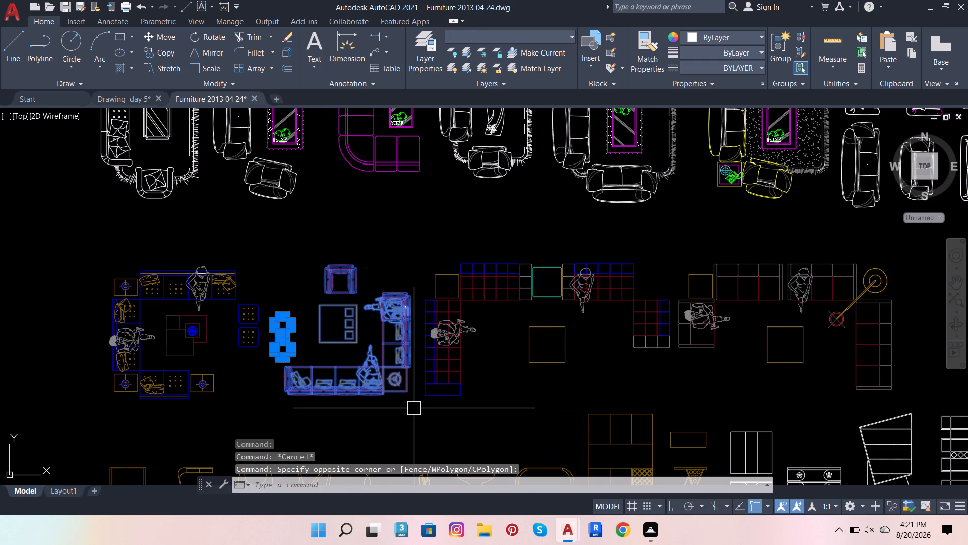
key("ctrl+c")
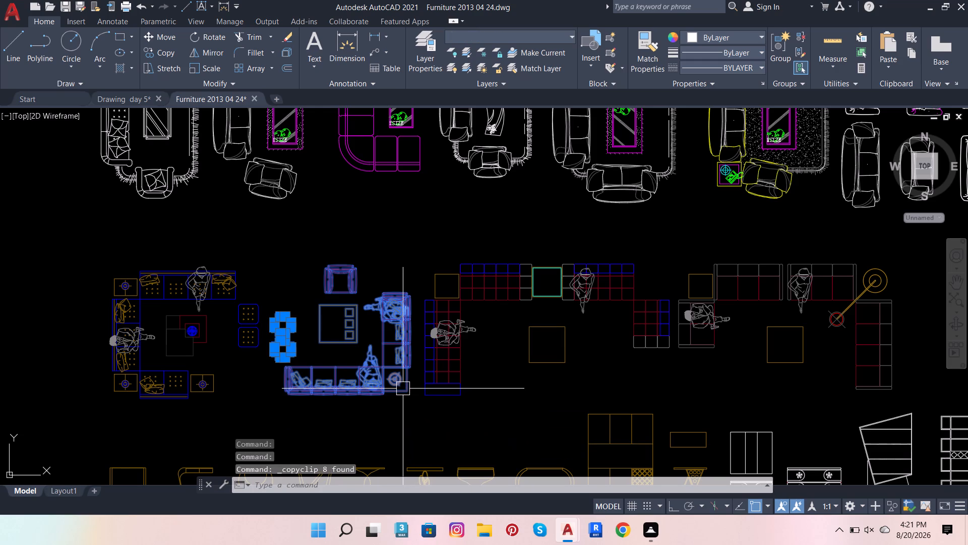
left_click(403, 389)
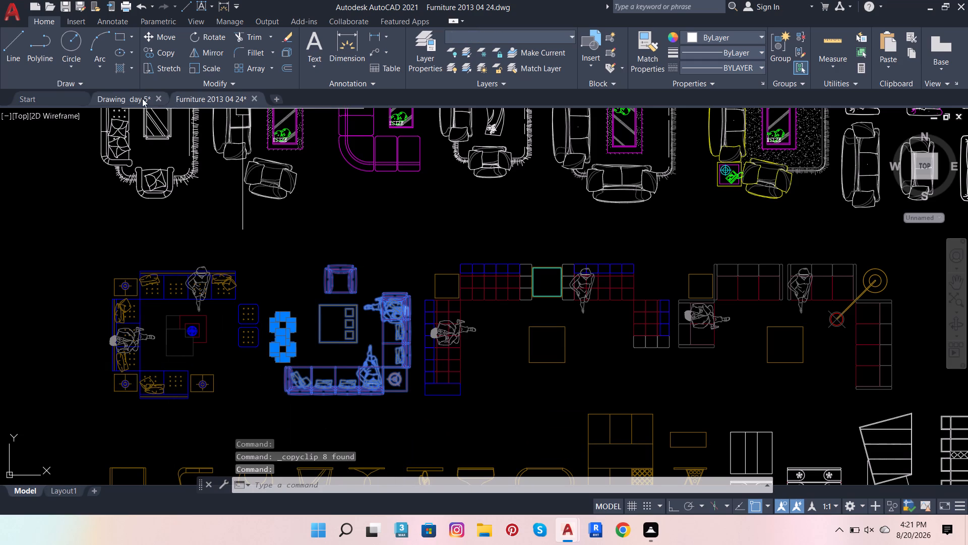
Paste the sofa group into Drawing day 5, in the room west of the wooden door, at the southwest column's inner wall corner.
left_click(129, 97)
scroll(442, 354, "down", 1)
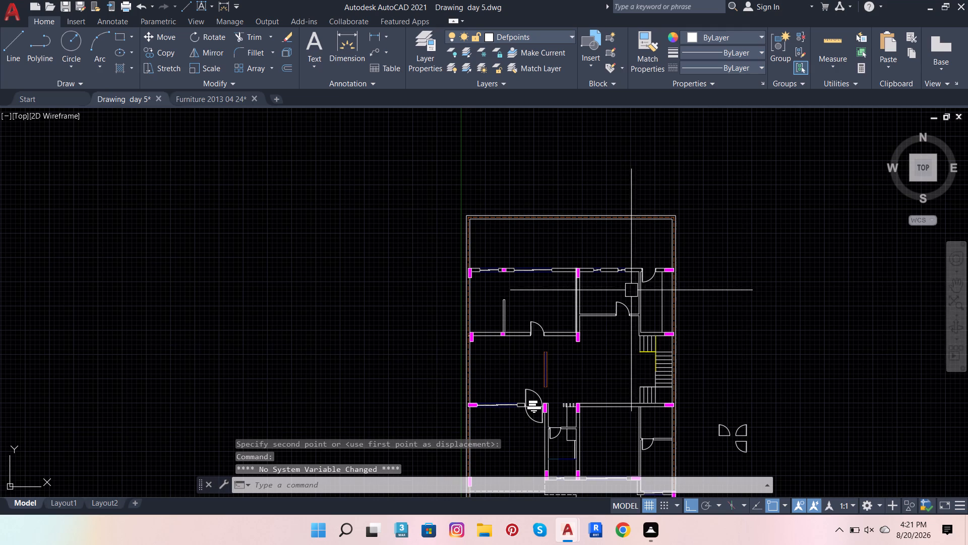
key("ctrl+v")
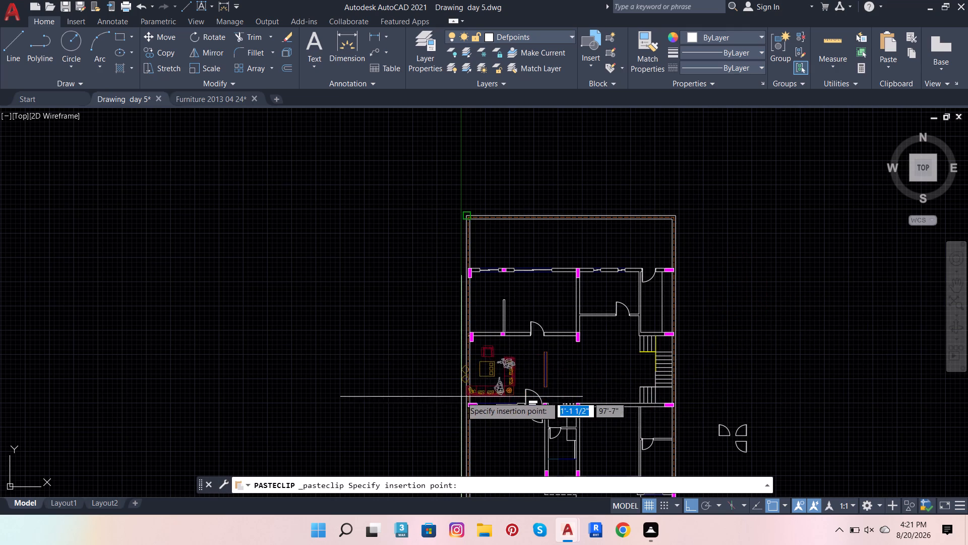
scroll(461, 397, "up", 3)
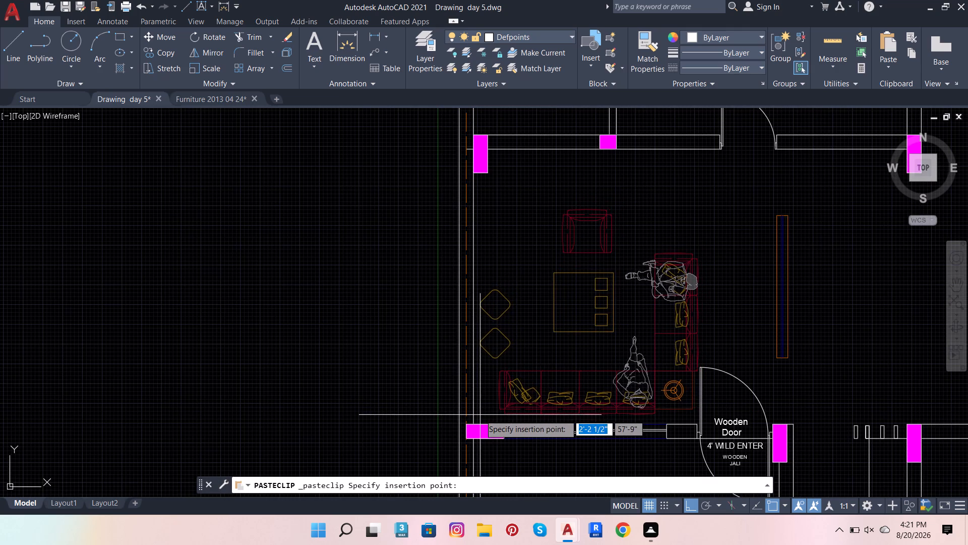
scroll(480, 415, "up", 1)
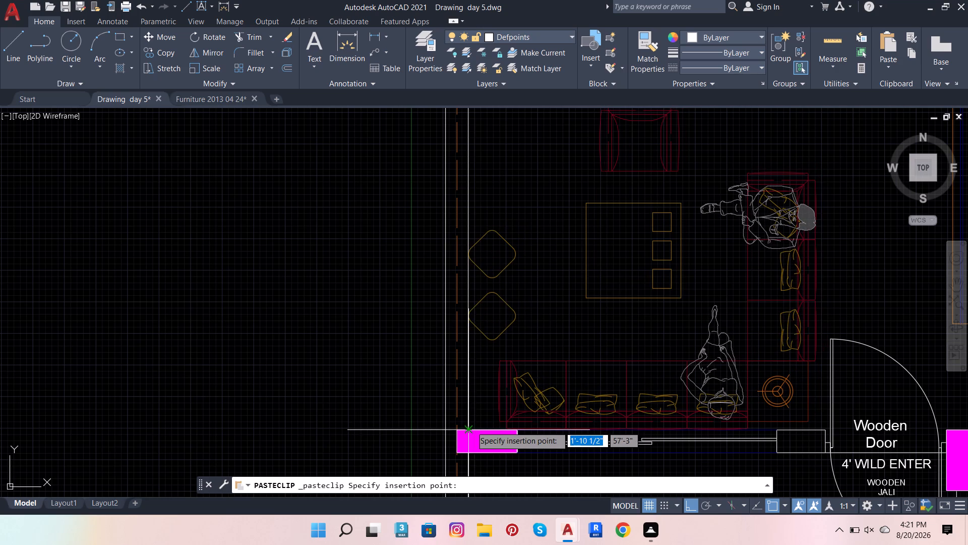
left_click(471, 426)
scroll(469, 426, "down", 1)
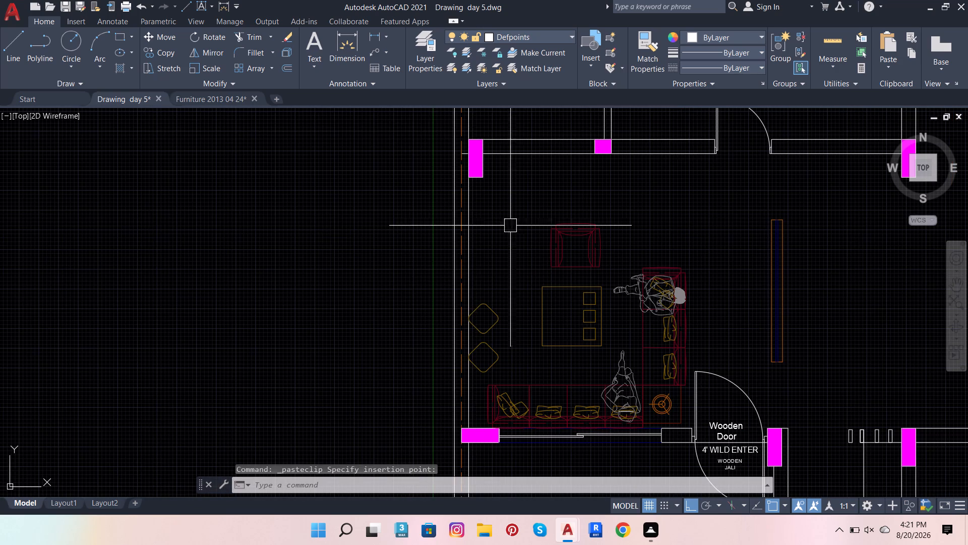
key("Escape")
key("Escape")
key("Escape")
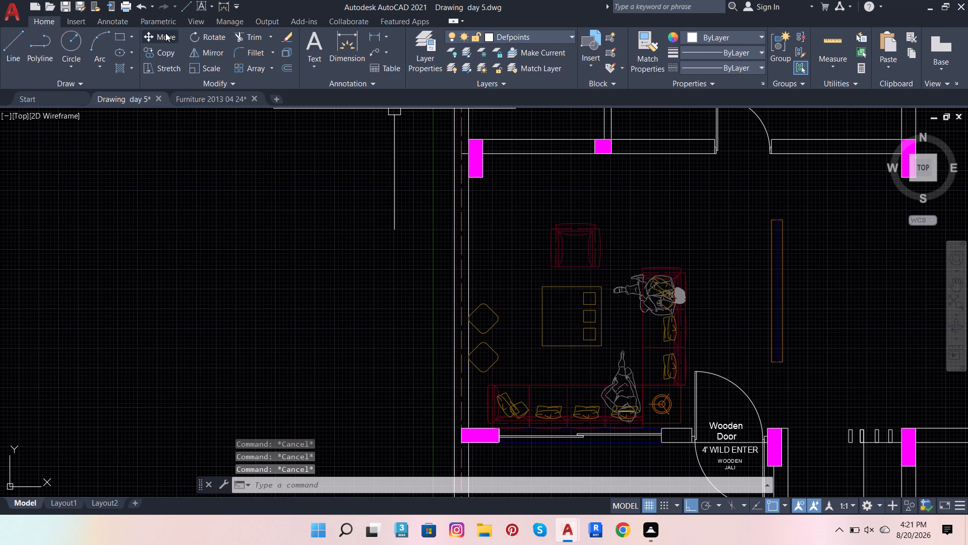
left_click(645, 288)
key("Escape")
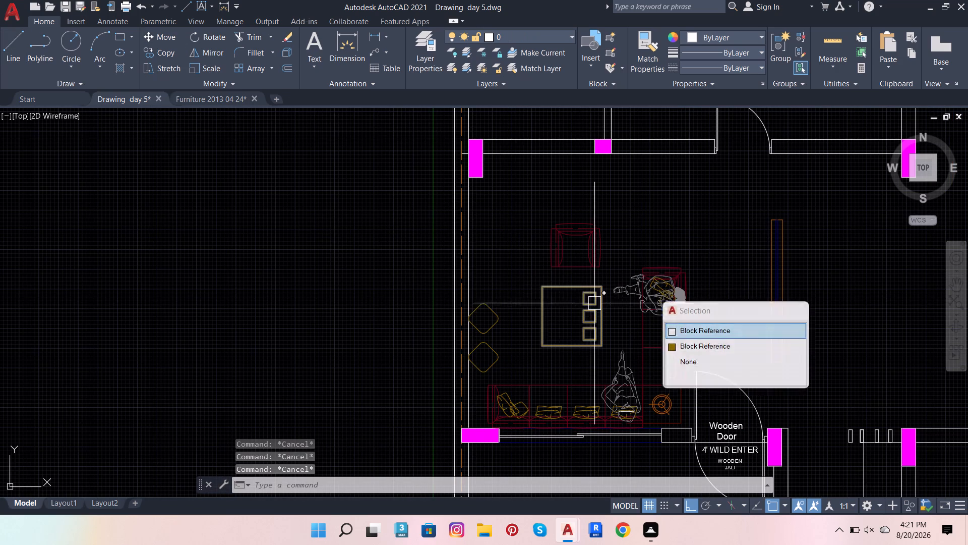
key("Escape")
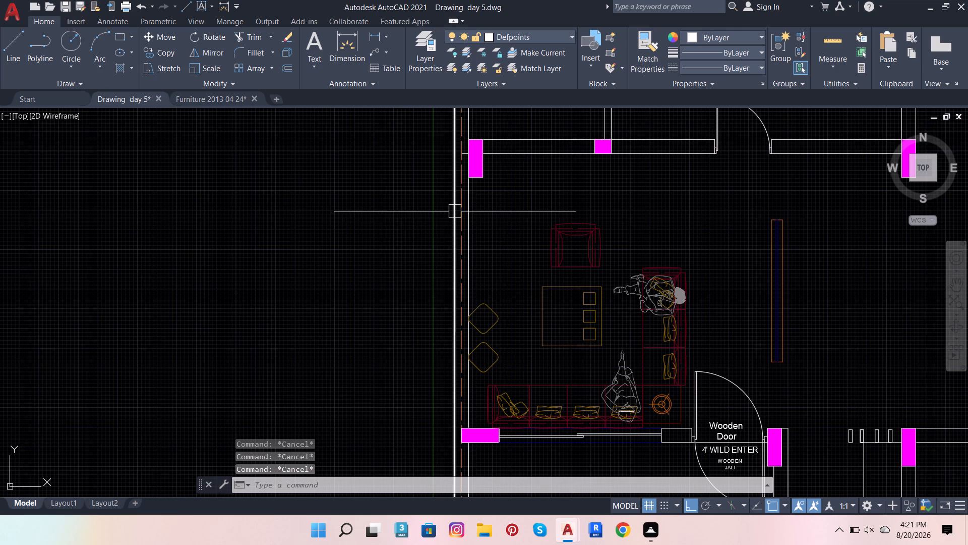
Mirror the sofa group, without the eastern seated figure, about a vertical line through the armchair, erasing the source objects.
scroll(462, 215, "up", 2)
scroll(612, 212, "down", 2)
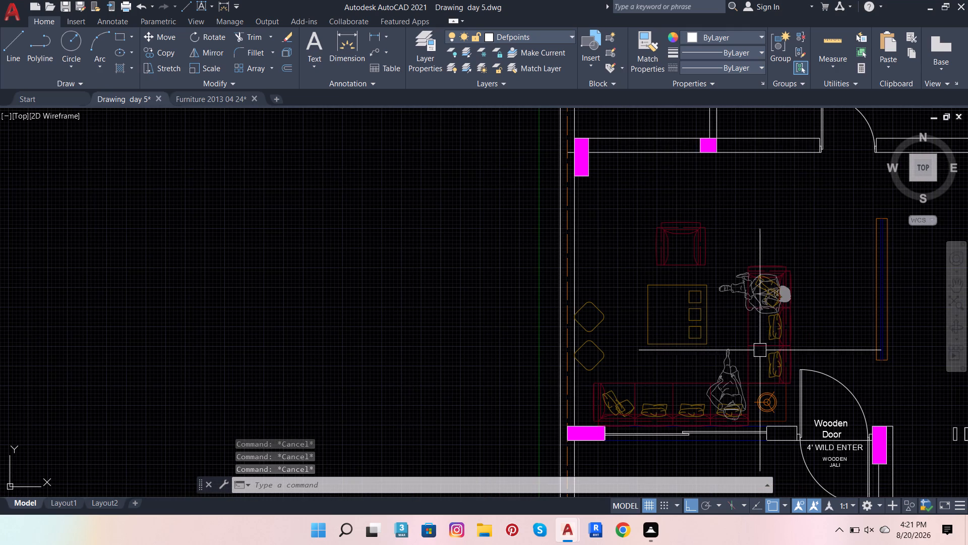
left_click(789, 406)
left_click(792, 365)
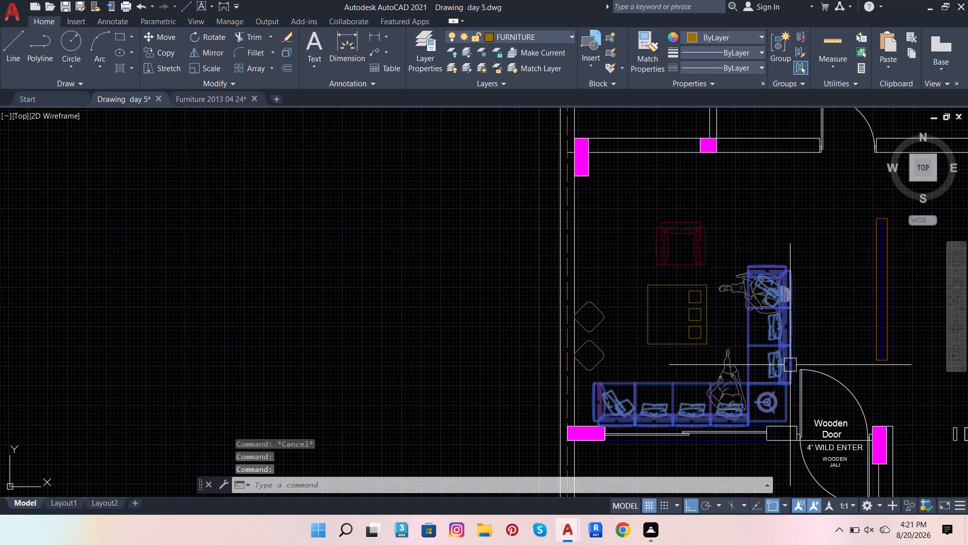
left_click(667, 337)
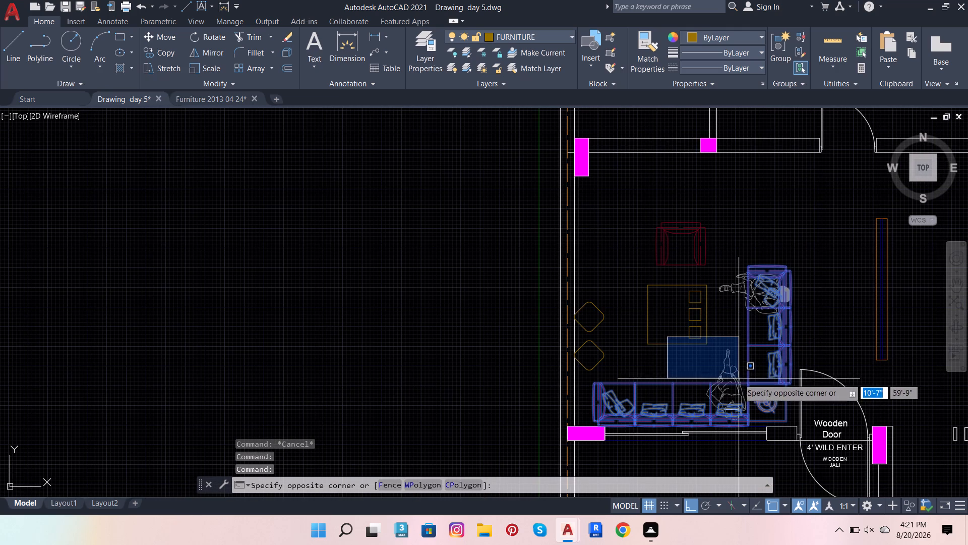
left_click(738, 376)
left_click(737, 371)
left_click(687, 342)
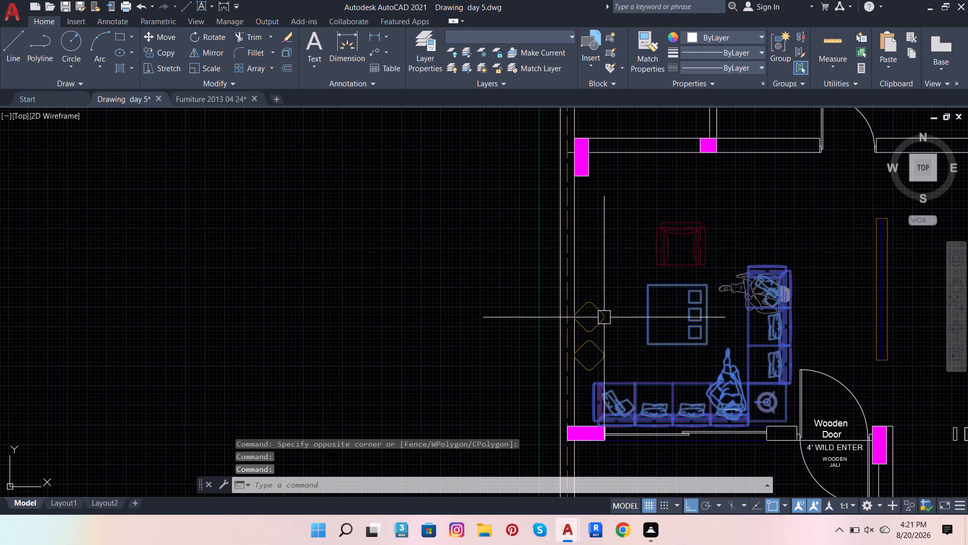
left_click(593, 330)
left_click(603, 353)
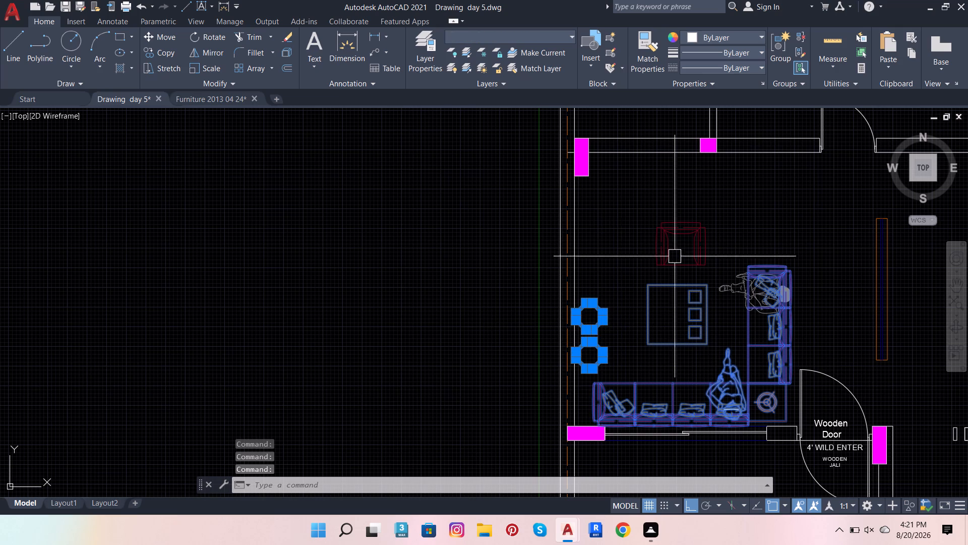
left_click(691, 230)
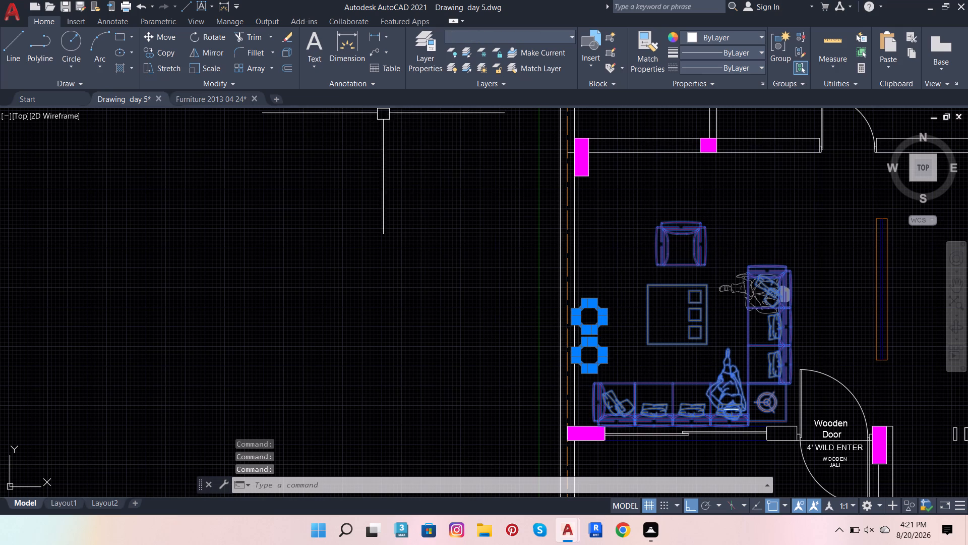
left_click(202, 57)
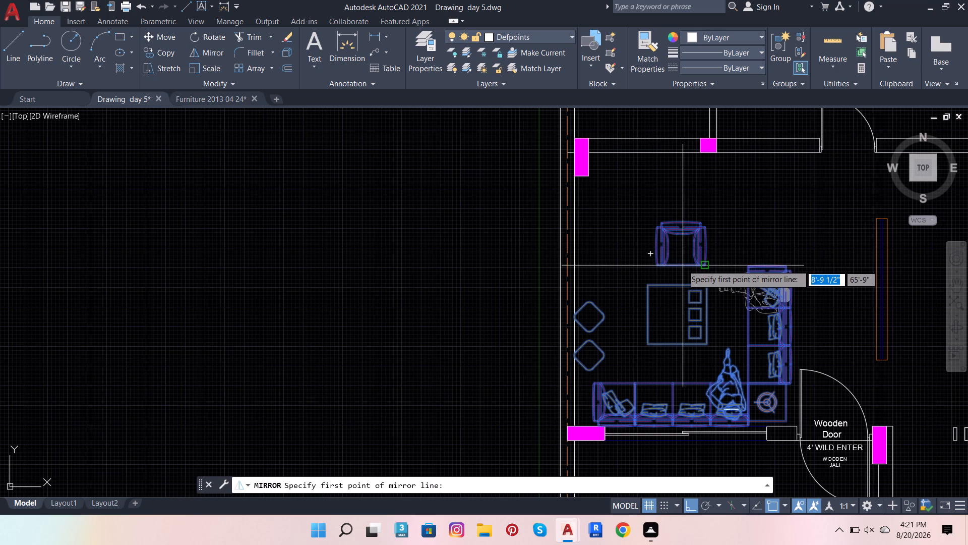
left_click(680, 196)
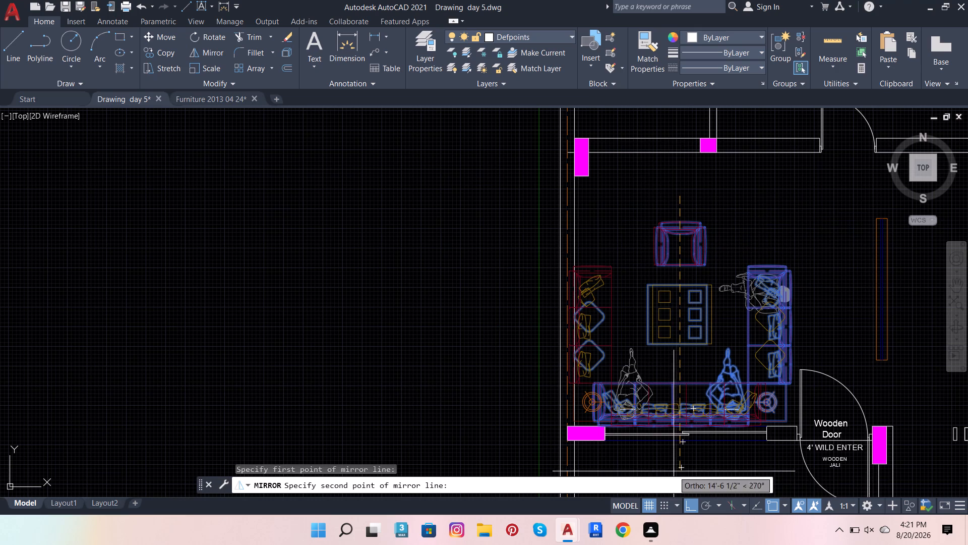
scroll(675, 445, "down", 5)
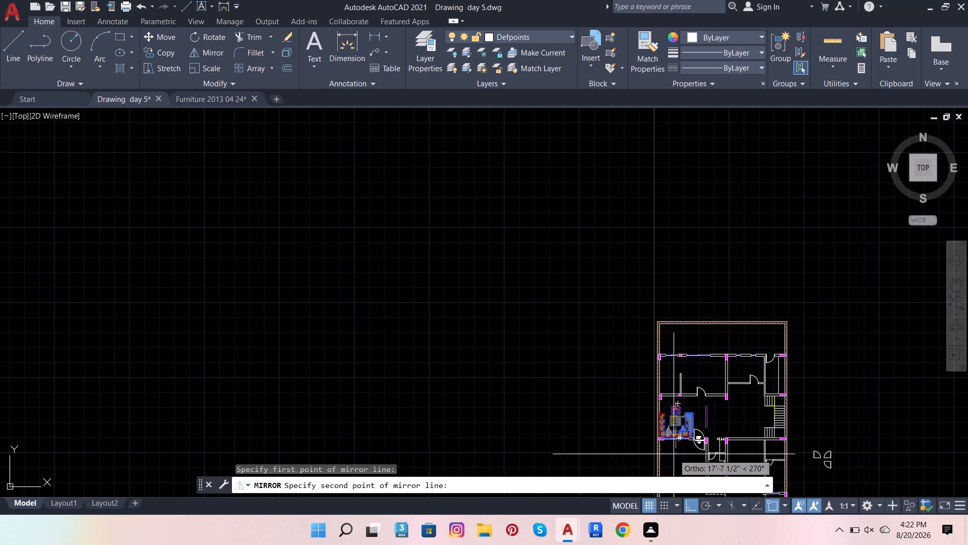
scroll(700, 306, "down", 5)
scroll(695, 375, "up", 2)
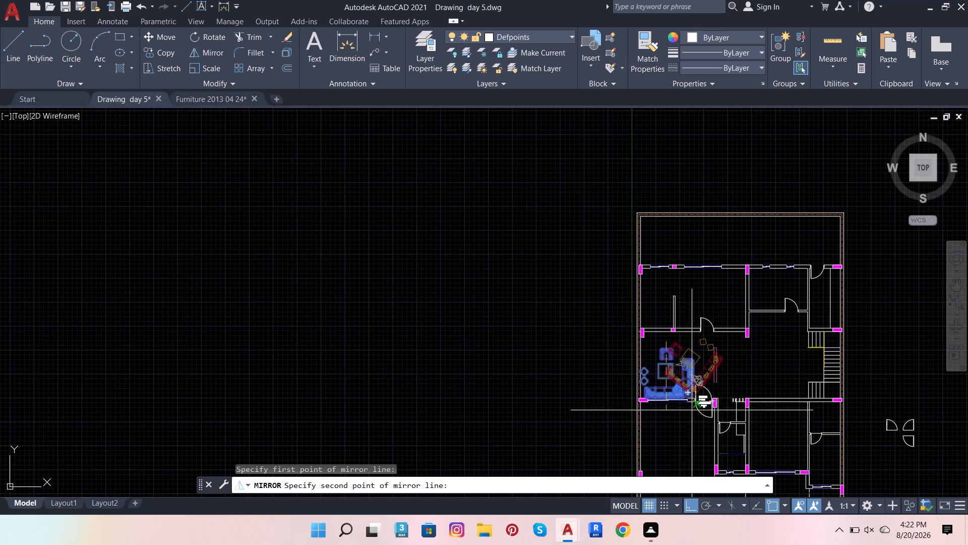
scroll(684, 429, "up", 3)
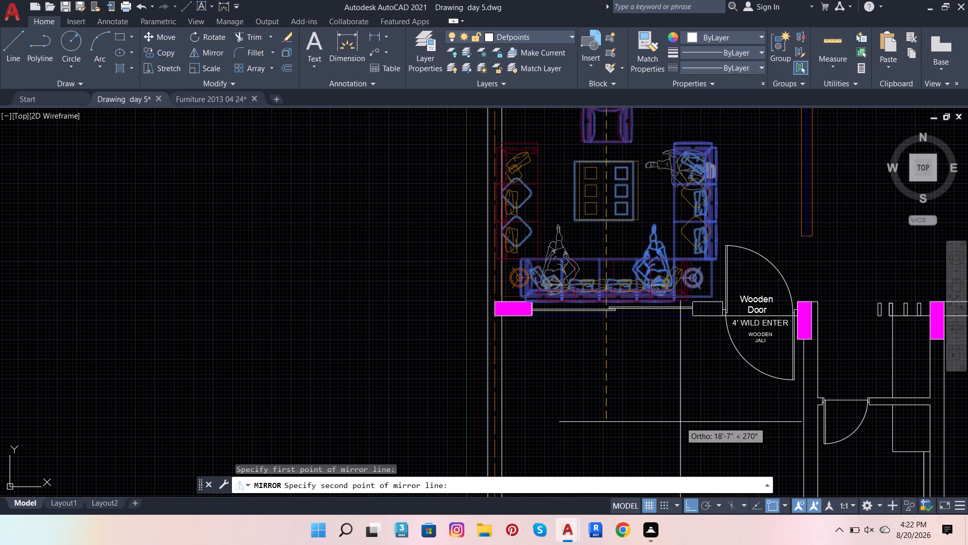
left_click(680, 422)
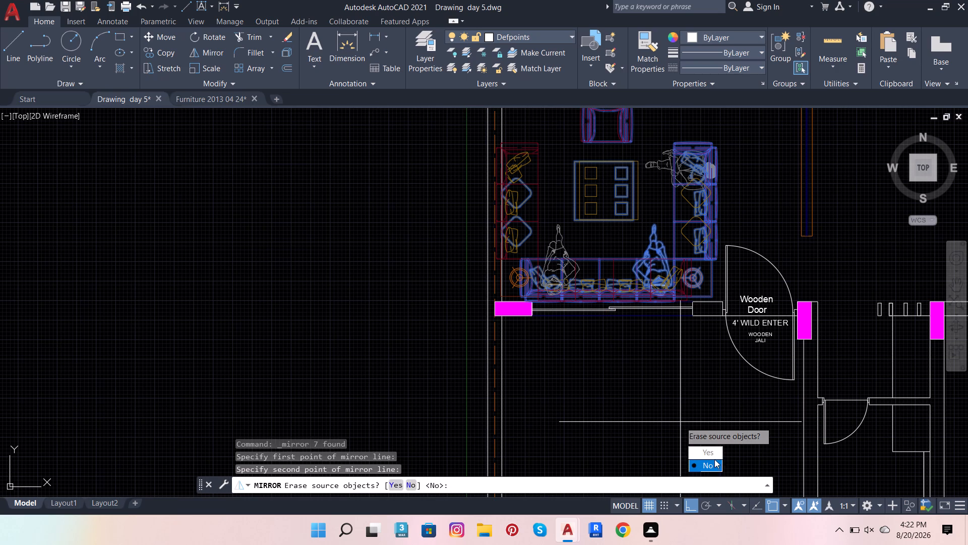
left_click_drag(714, 450, 680, 422)
Delete the seated figure left beside the diamond stools east of the coffee table.
scroll(686, 398, "down", 1)
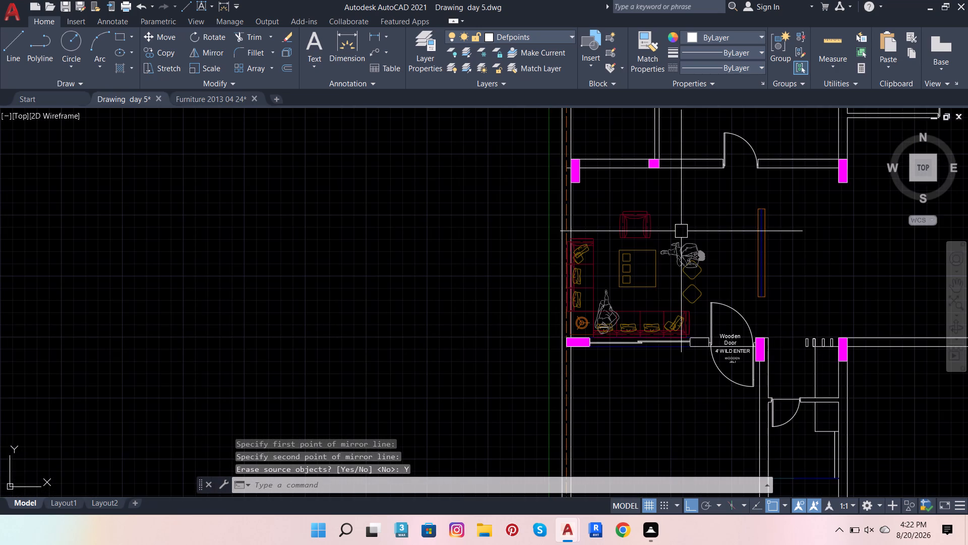
scroll(681, 231, "up", 1)
left_click(671, 258)
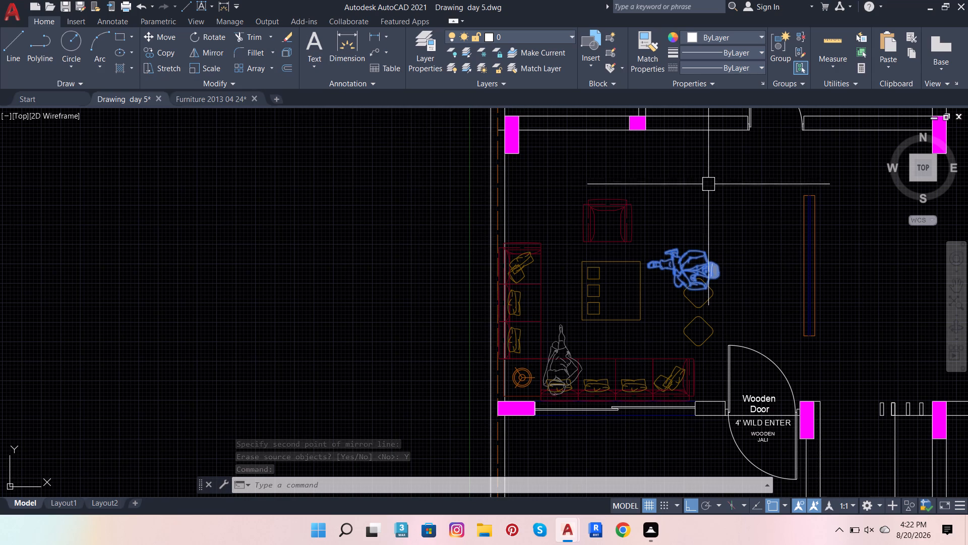
key("Delete")
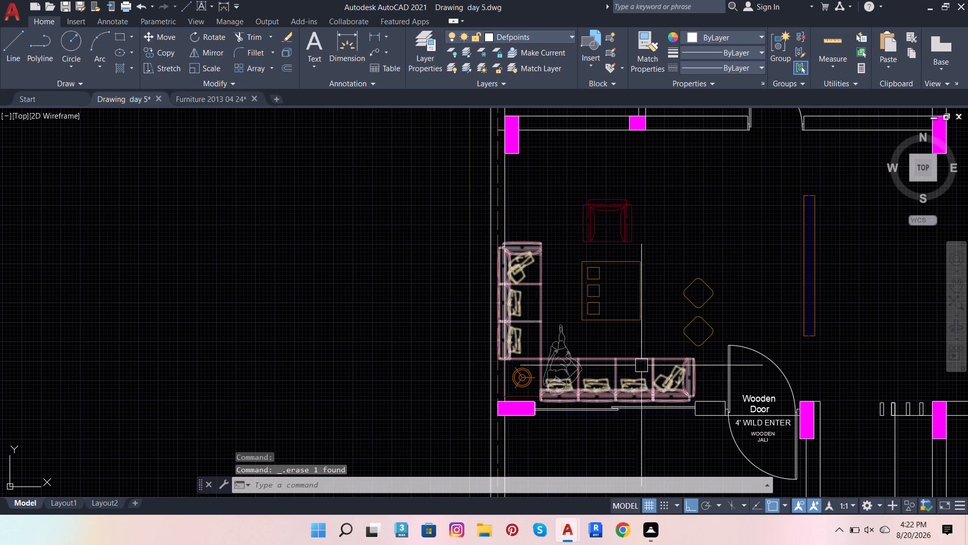
Move the L-shaped sofa, its corner table and the seated figure about 5 inches east with Ortho off, clear of the west wall.
scroll(620, 374, "up", 2)
left_click(621, 351)
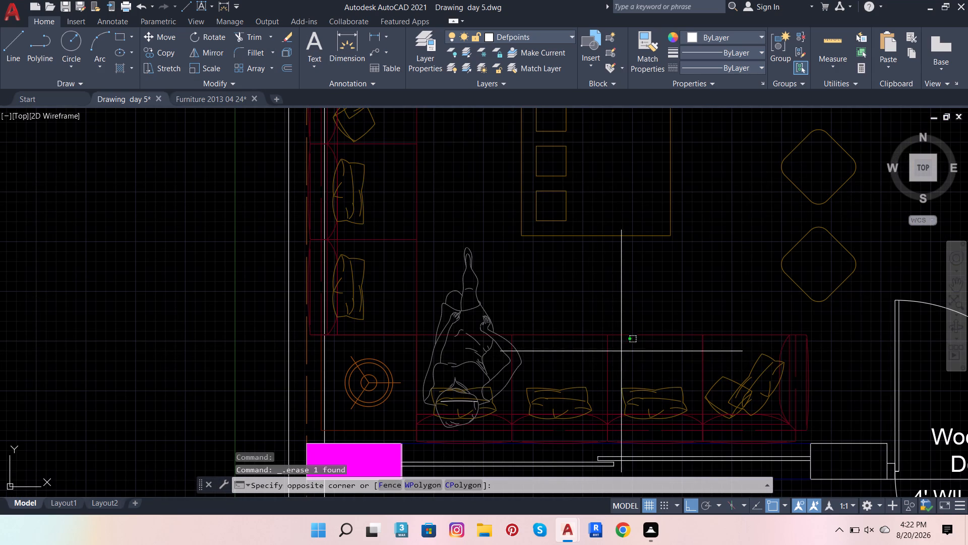
left_click(636, 335)
left_click(637, 334)
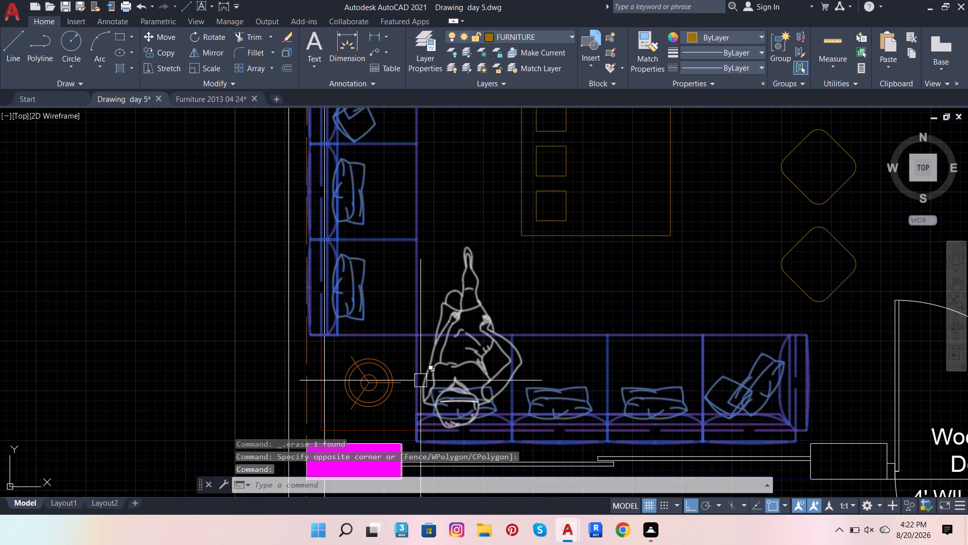
left_click(420, 380)
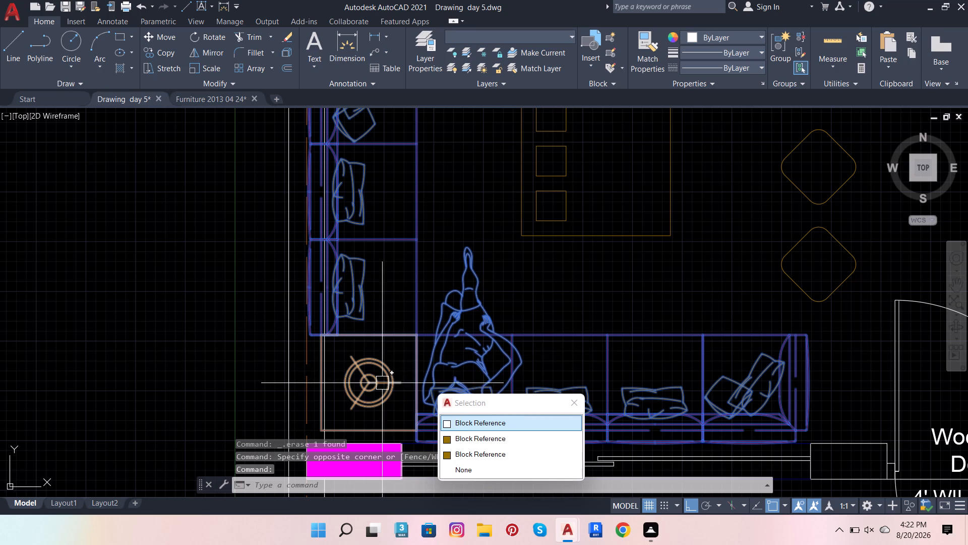
left_click(383, 378)
scroll(638, 331, "down", 1)
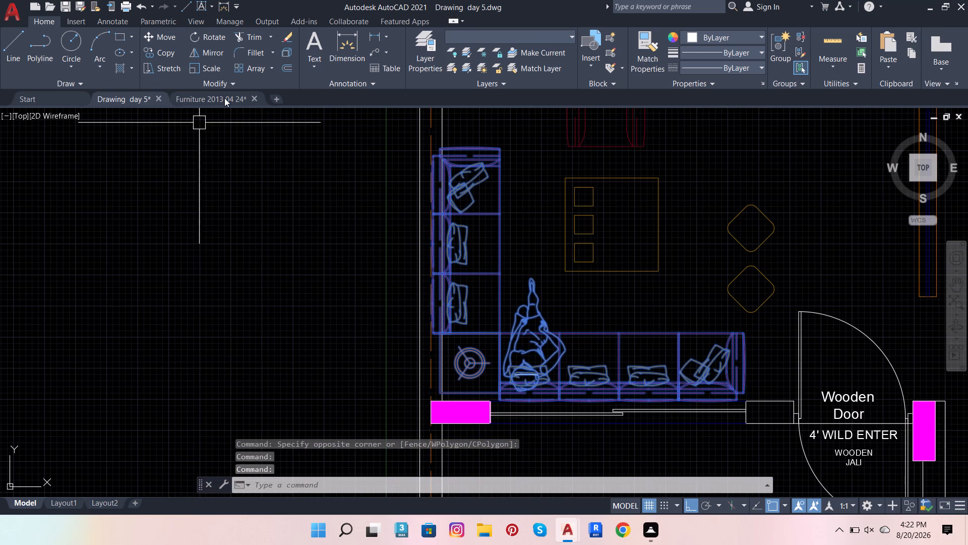
left_click(146, 34)
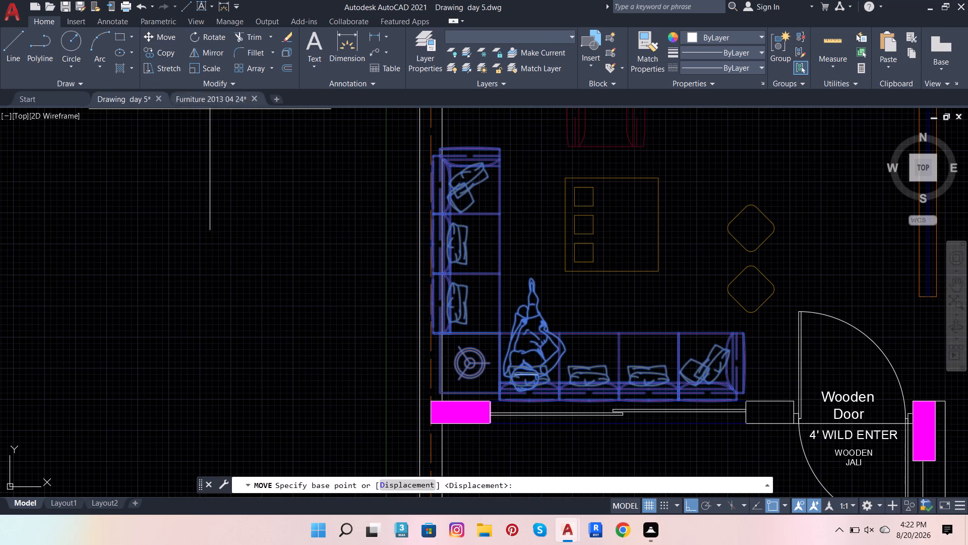
scroll(429, 355, "up", 2)
scroll(475, 399, "down", 2)
scroll(463, 430, "up", 1)
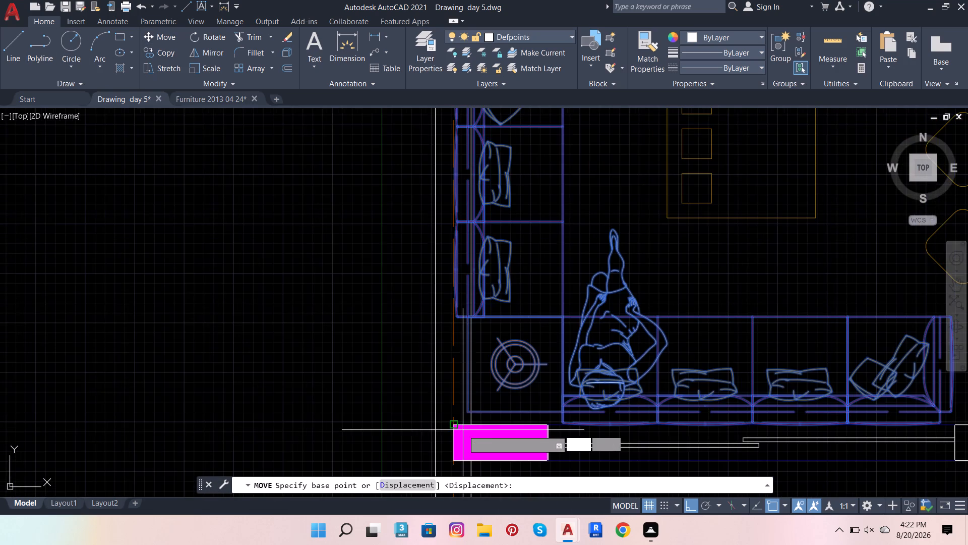
scroll(463, 429, "up", 2)
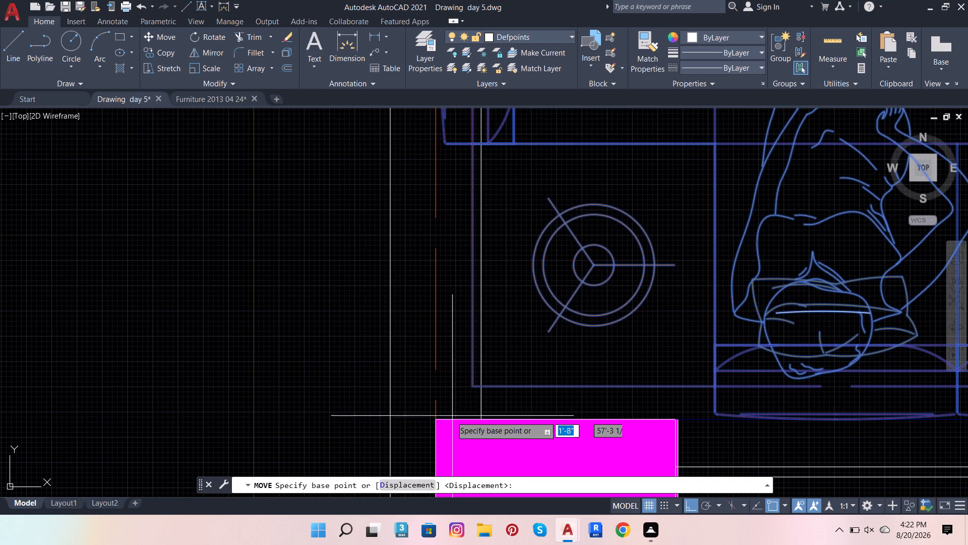
scroll(531, 419, "down", 5)
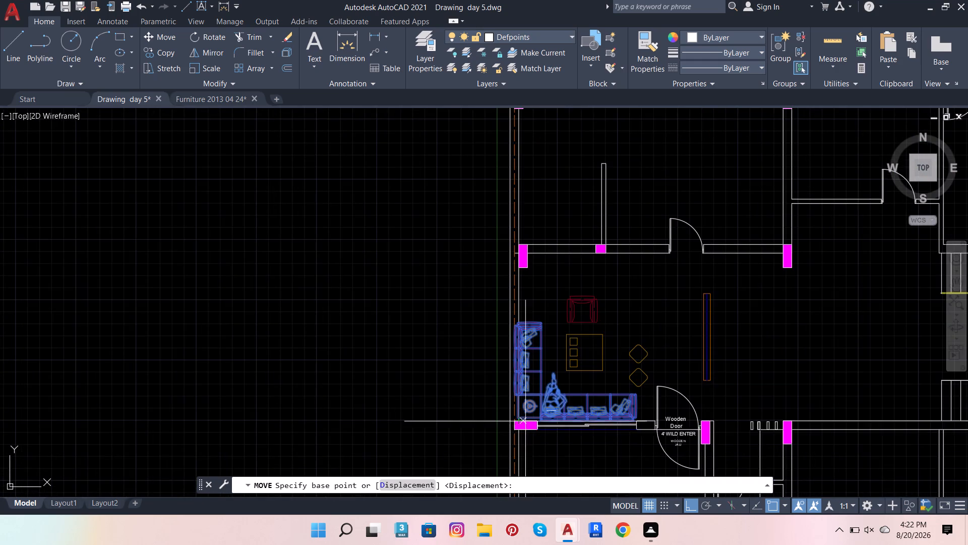
scroll(668, 424, "up", 2)
scroll(568, 439, "up", 2)
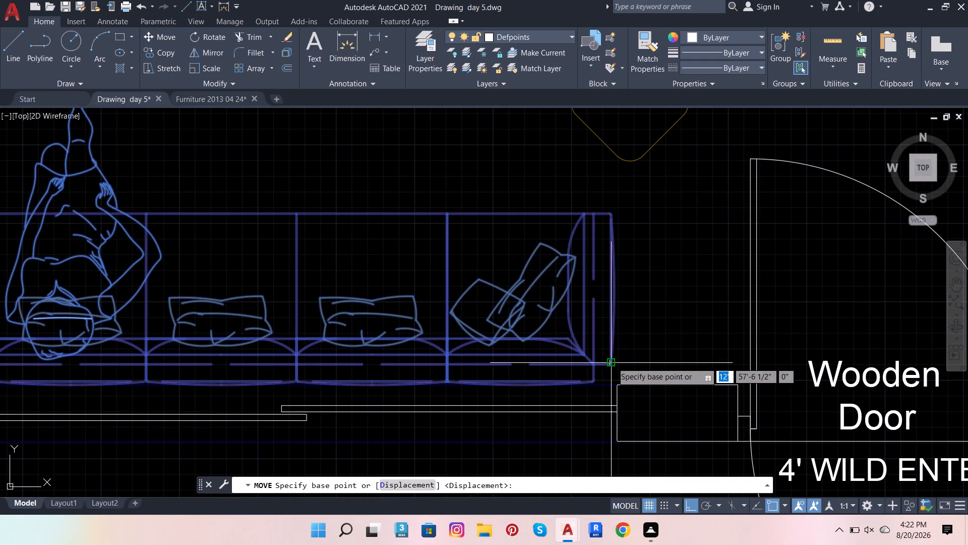
left_click(612, 362)
scroll(677, 335, "down", 2)
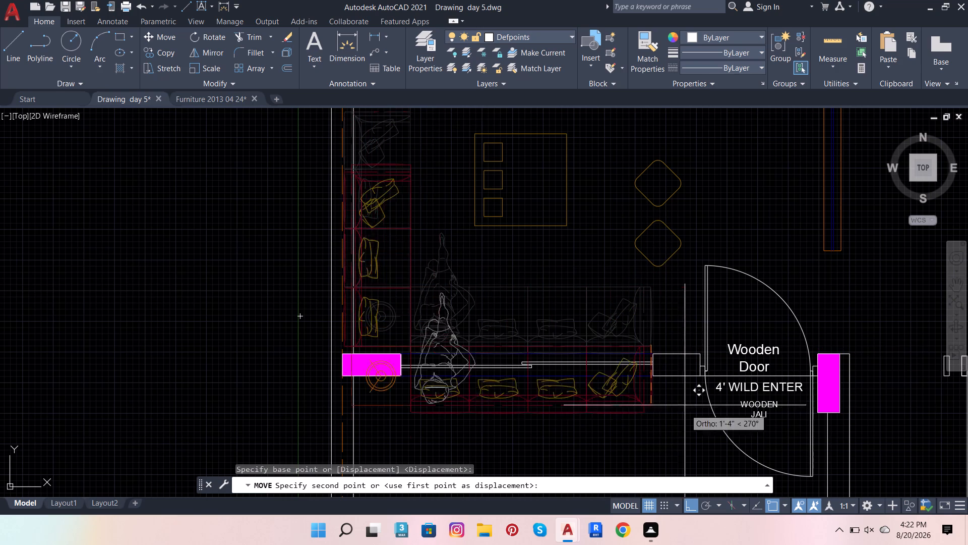
left_click(686, 503)
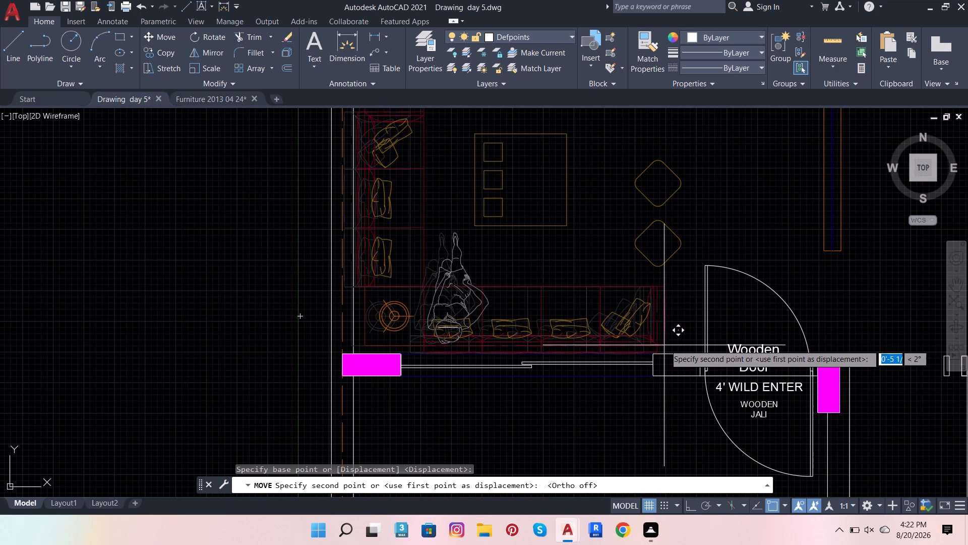
left_click(665, 345)
Move the L-shaped sofa and its corner table slightly north, away from the window in the room's south wall.
scroll(663, 345, "down", 2)
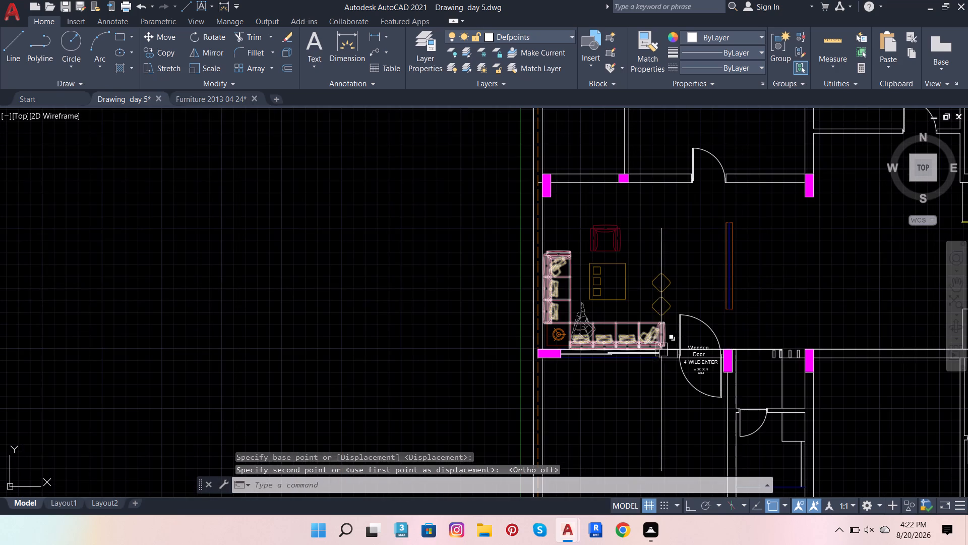
scroll(606, 312, "up", 3)
scroll(593, 336, "down", 1)
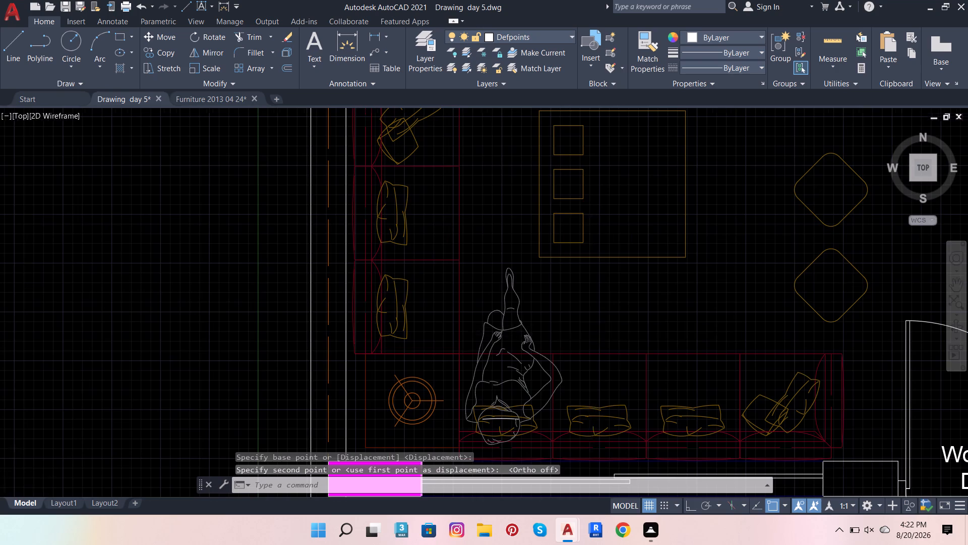
scroll(593, 336, "down", 1)
scroll(656, 361, "up", 2)
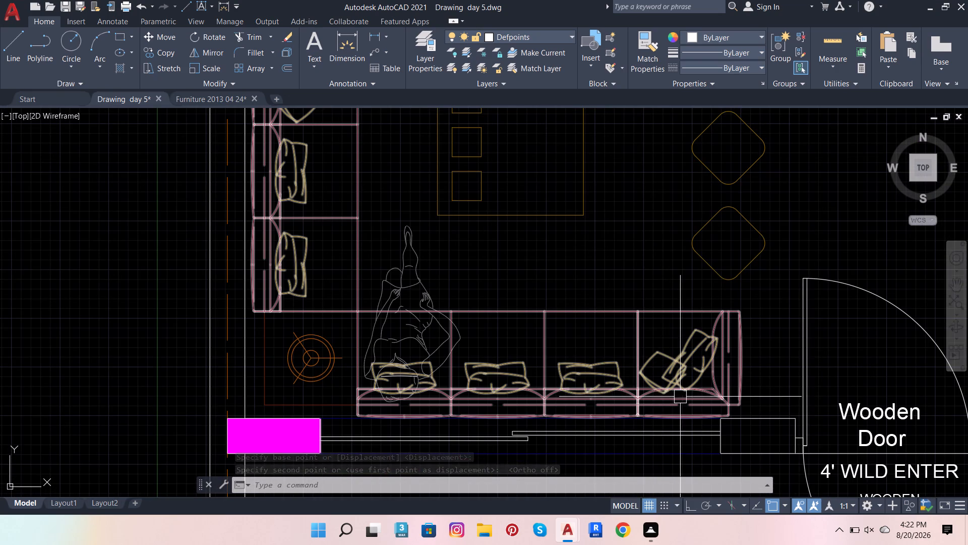
scroll(607, 435, "up", 2)
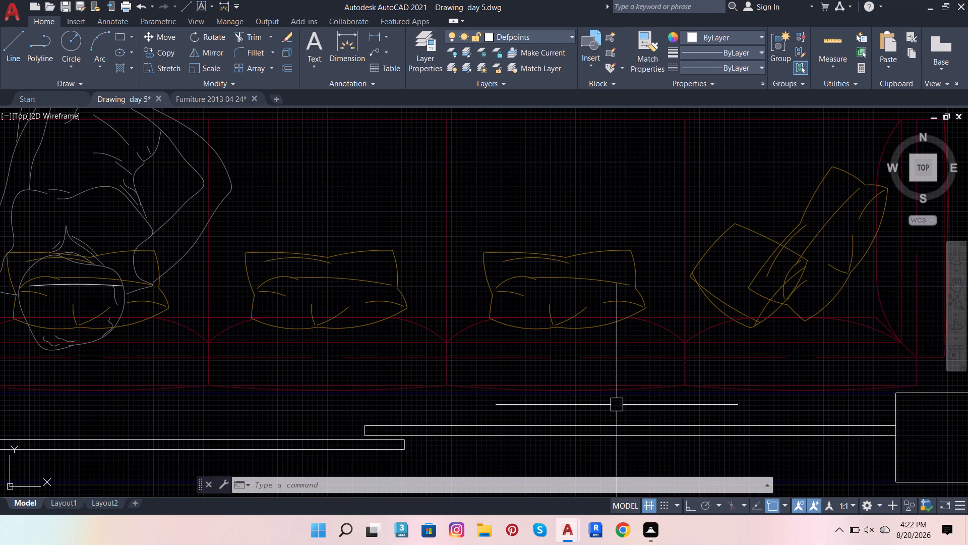
scroll(618, 404, "down", 1)
scroll(368, 406, "up", 2)
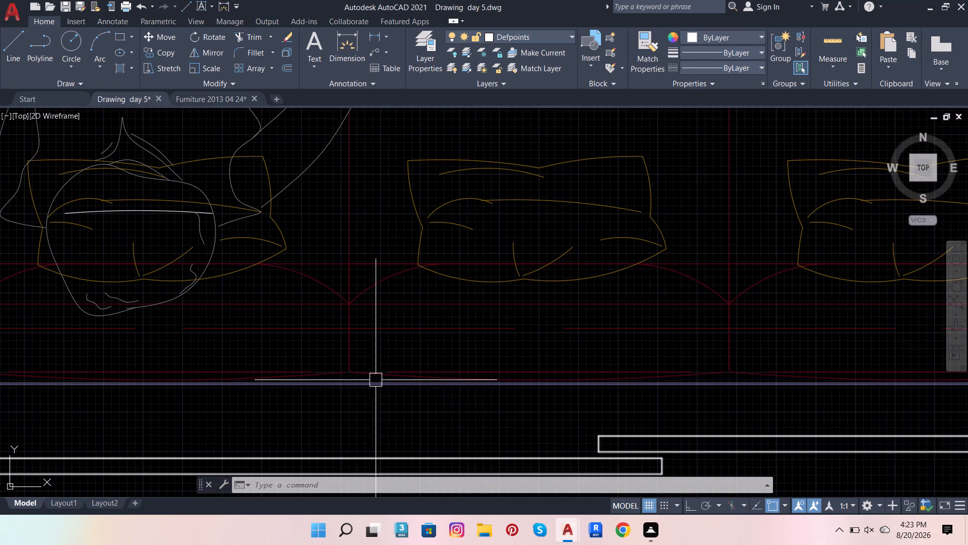
scroll(501, 353, "down", 2)
scroll(483, 395, "down", 2)
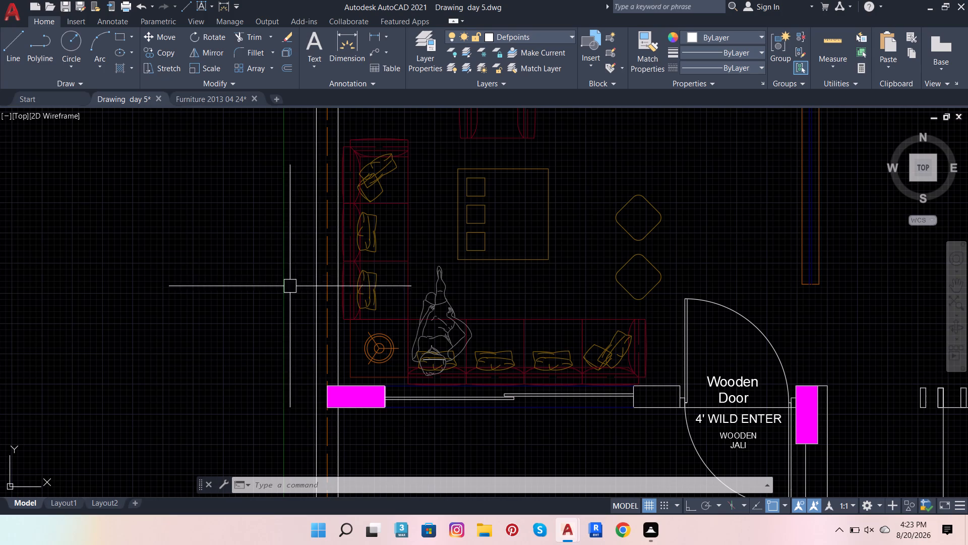
left_click(518, 341)
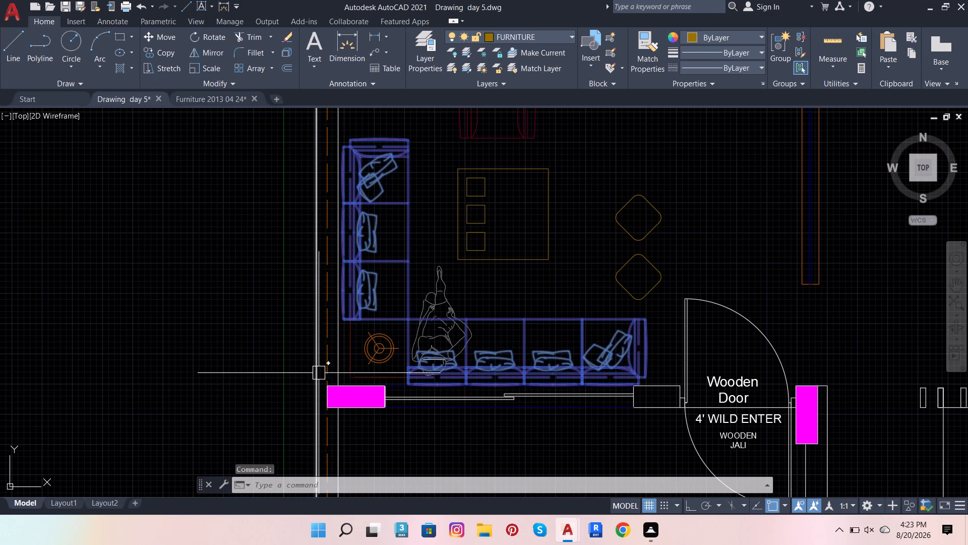
left_click(358, 376)
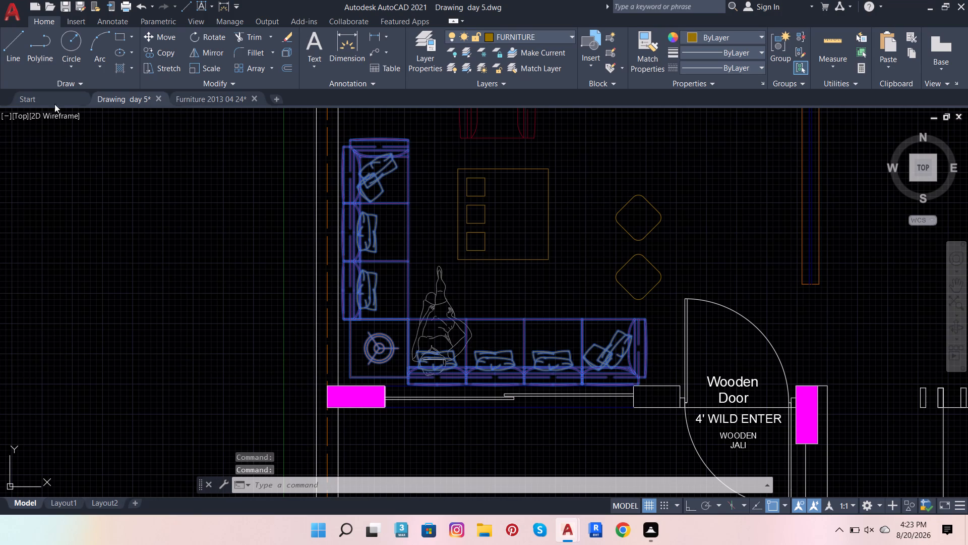
left_click(156, 37)
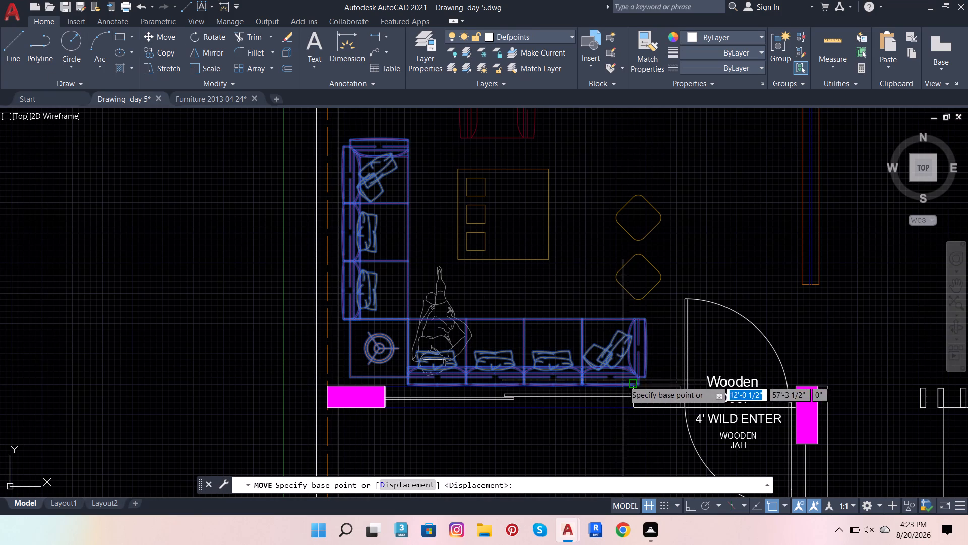
scroll(624, 380, "up", 5)
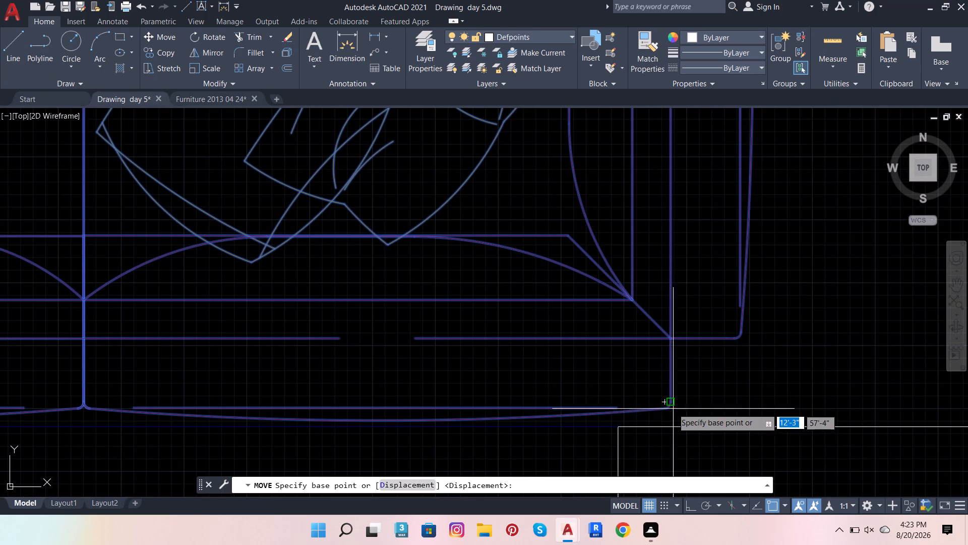
left_click(672, 408)
left_click(673, 387)
scroll(693, 391, "down", 3)
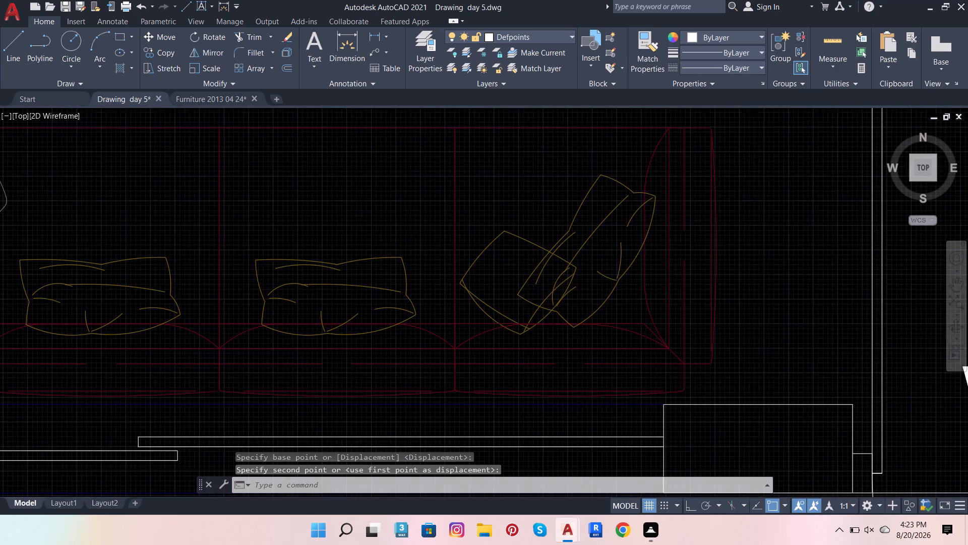
scroll(692, 402, "down", 1)
scroll(538, 409, "up", 2)
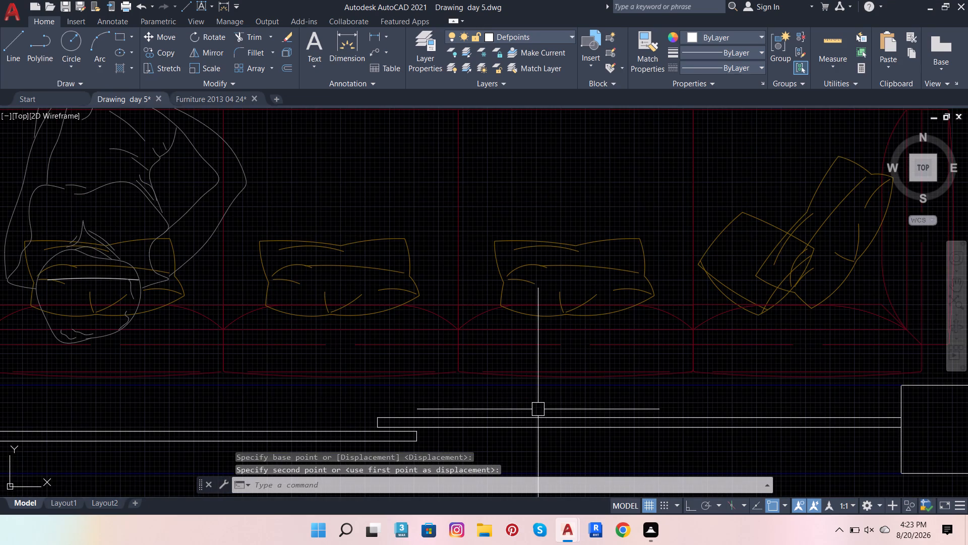
key("Escape")
Switch to the Furniture 2013 04 24 drawing and look through its block collection for more furniture for the plan.
scroll(534, 410, "down", 6)
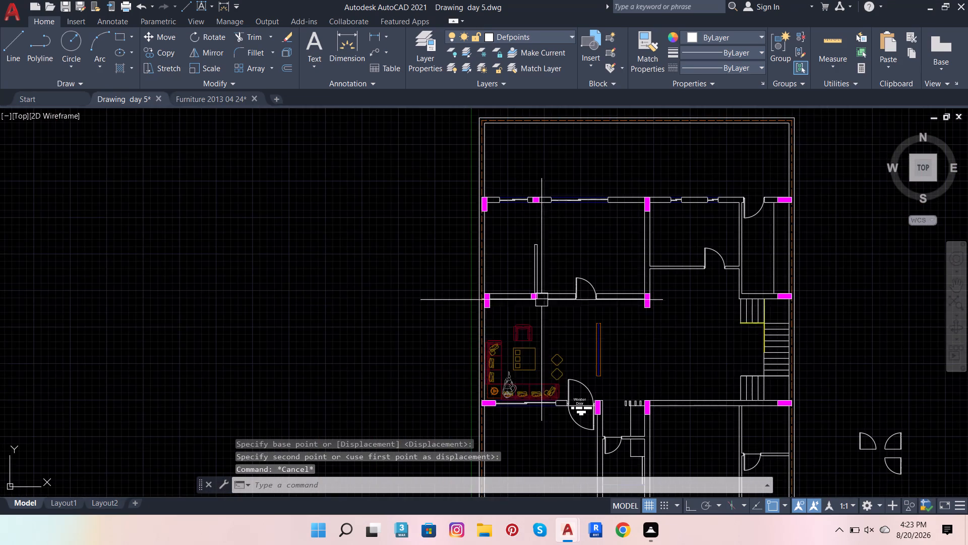
scroll(541, 297, "up", 3)
scroll(546, 291, "down", 3)
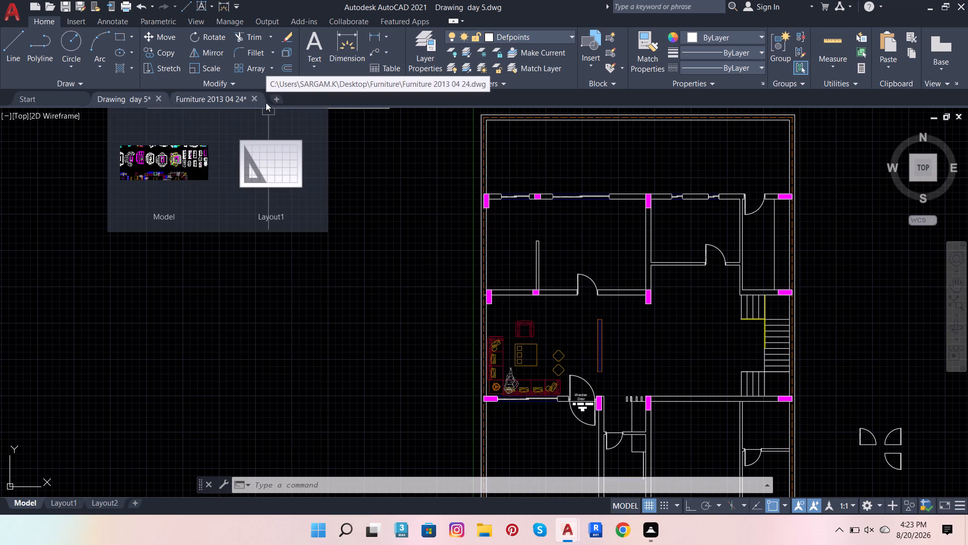
left_click(217, 97)
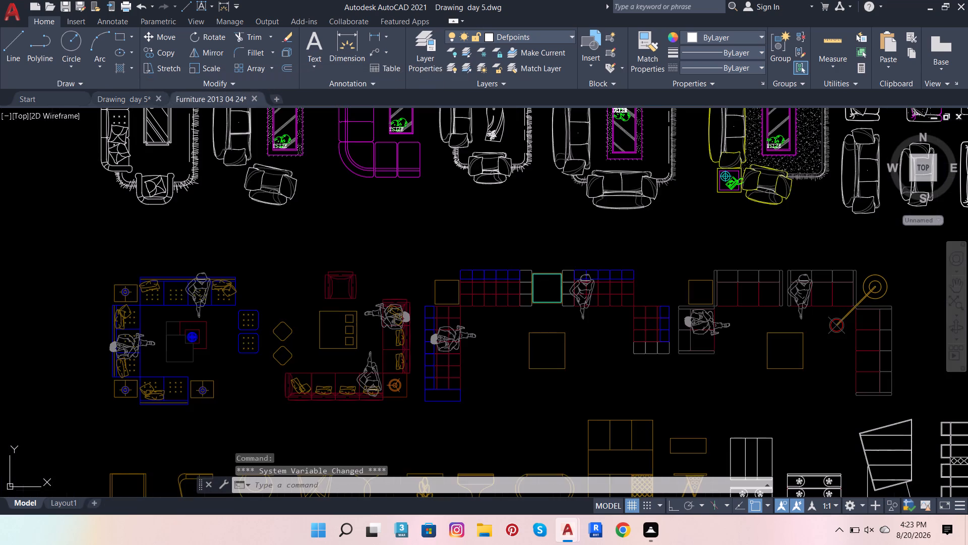
scroll(346, 313, "down", 5)
scroll(432, 271, "down", 1)
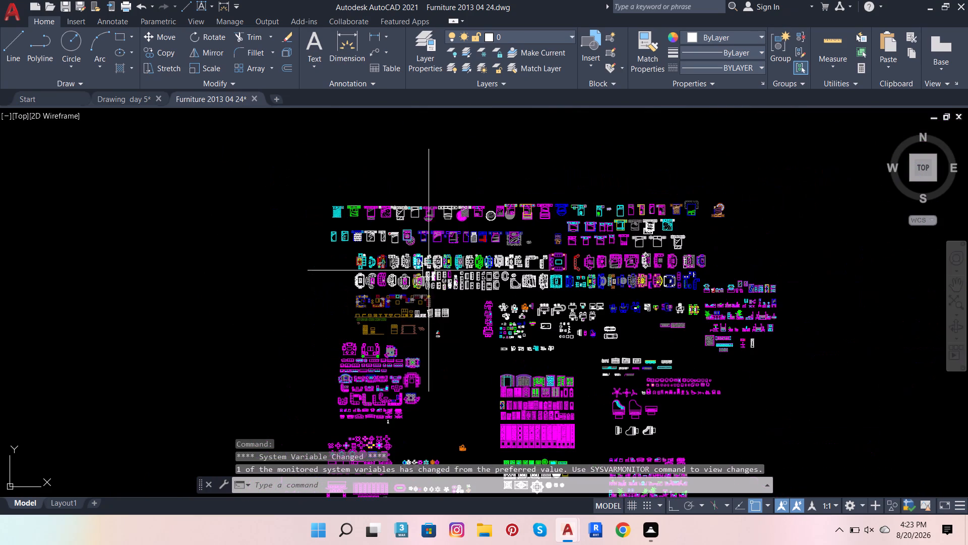
scroll(721, 312, "up", 3)
scroll(598, 285, "down", 2)
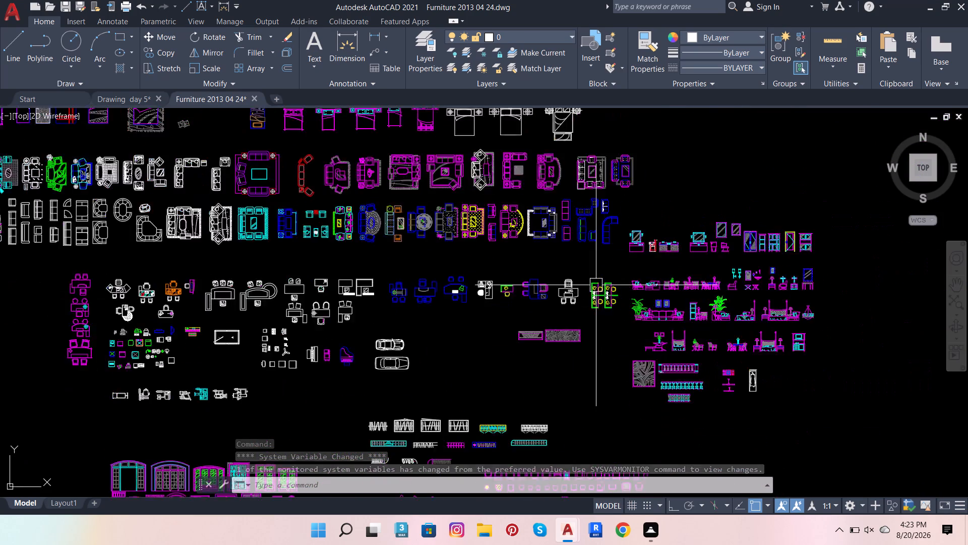
scroll(593, 286, "down", 2)
scroll(511, 403, "up", 5)
scroll(491, 371, "down", 3)
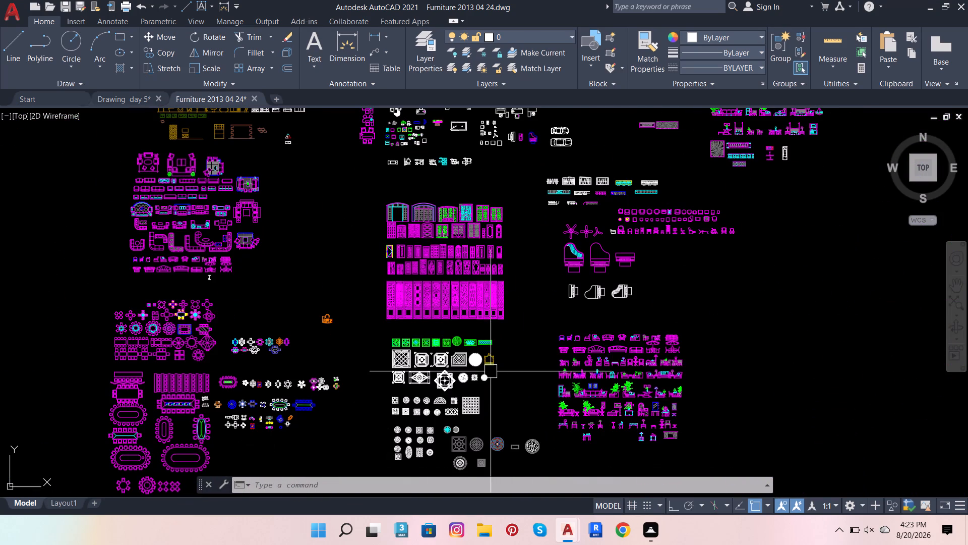
scroll(442, 322, "down", 1)
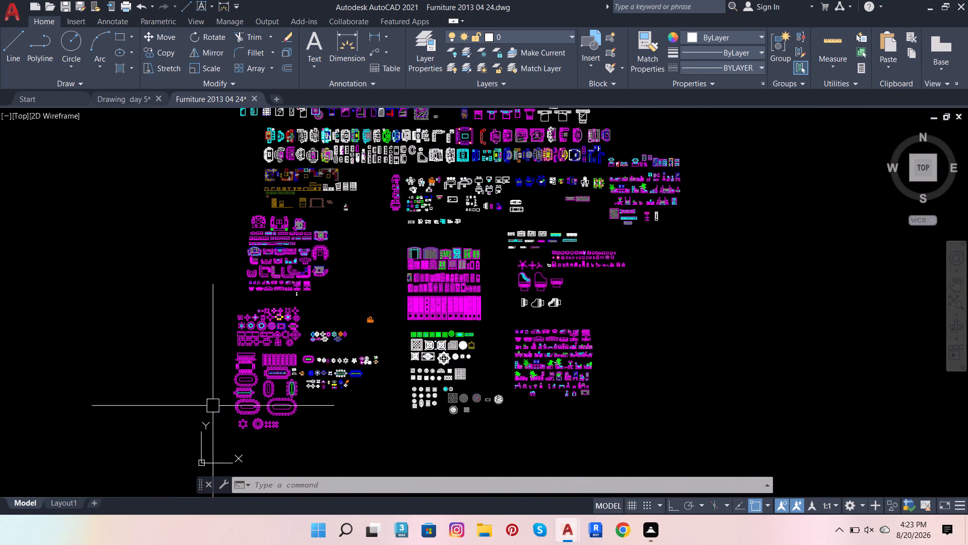
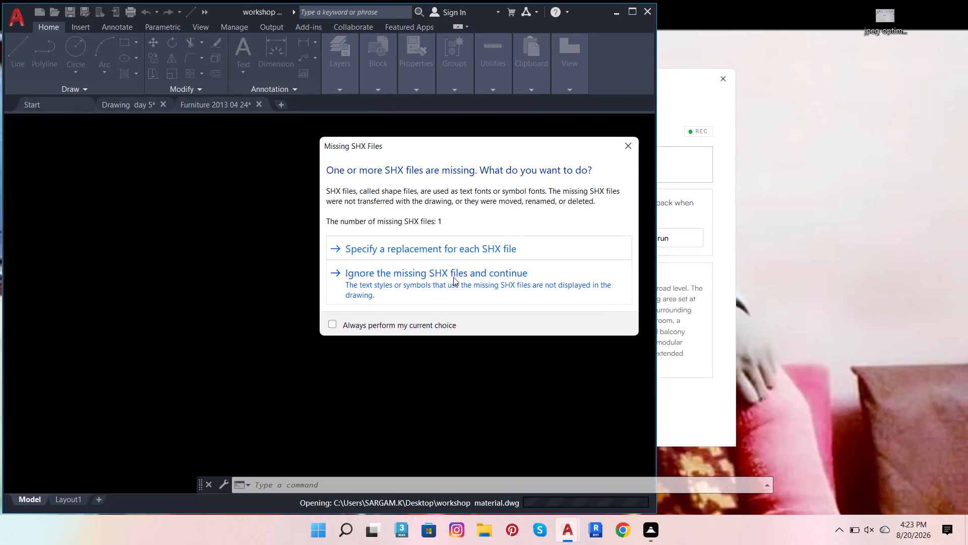
Ignore the missing SHX files to finish opening the workshop material drawing, and maximize the program window.
left_click(450, 279)
left_click(631, 14)
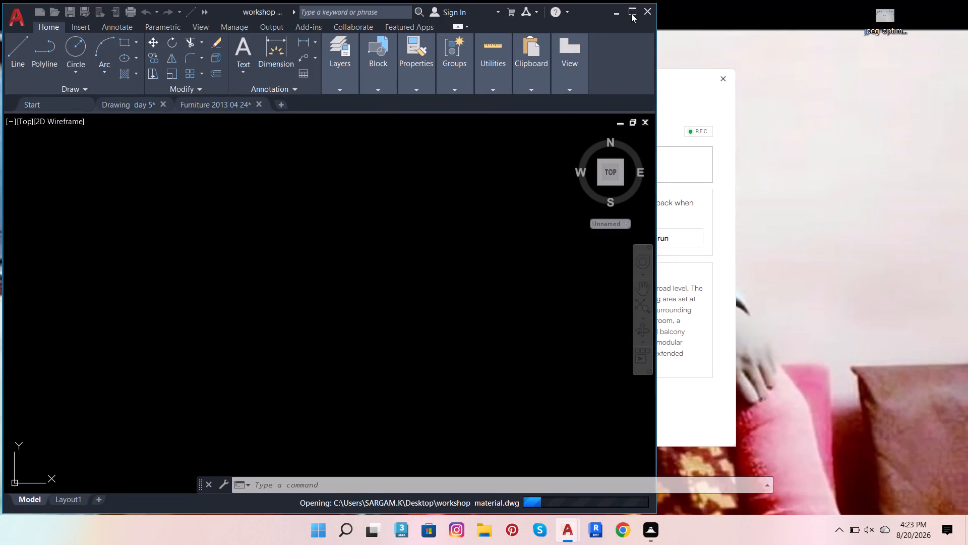
left_click(636, 8)
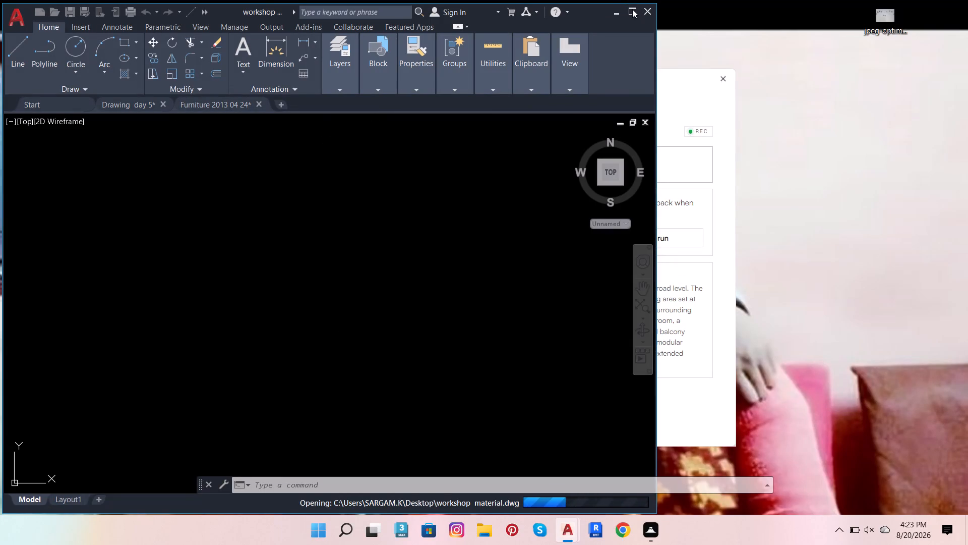
double_click(632, 9)
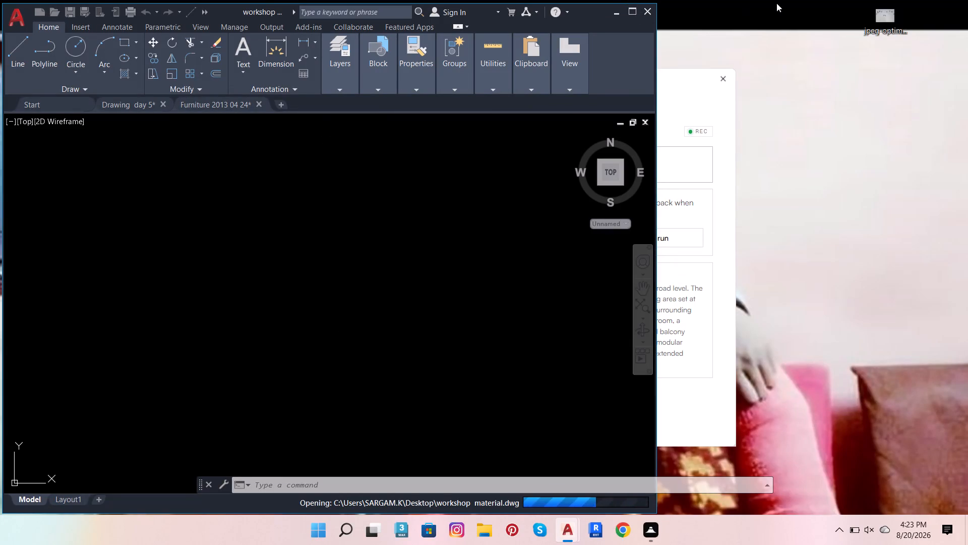
left_click(623, 9)
scroll(335, 215, "down", 4)
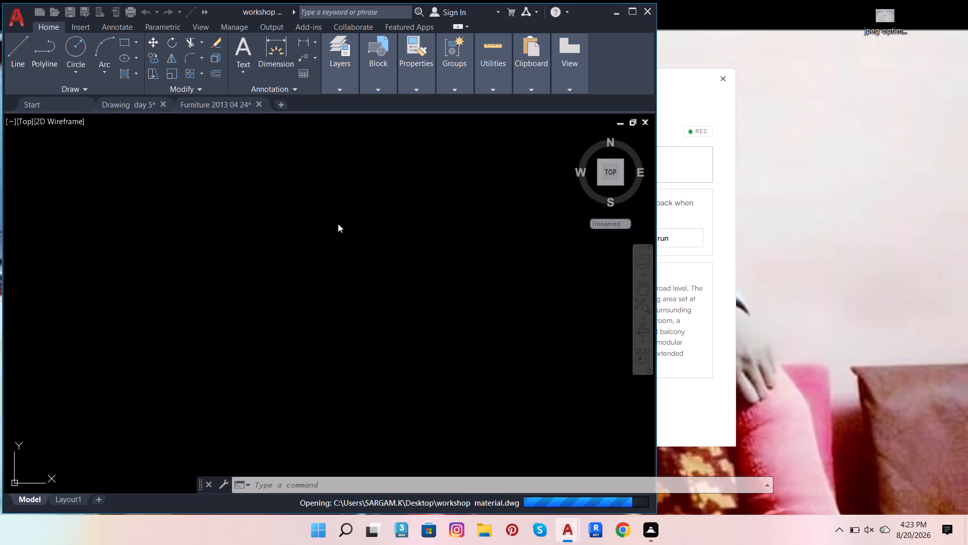
scroll(338, 224, "down", 1)
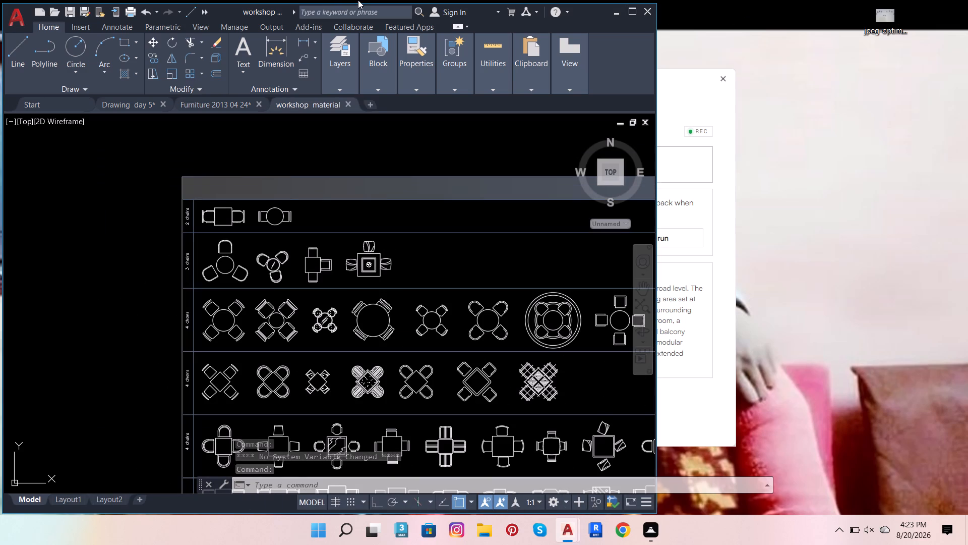
left_click(638, 10)
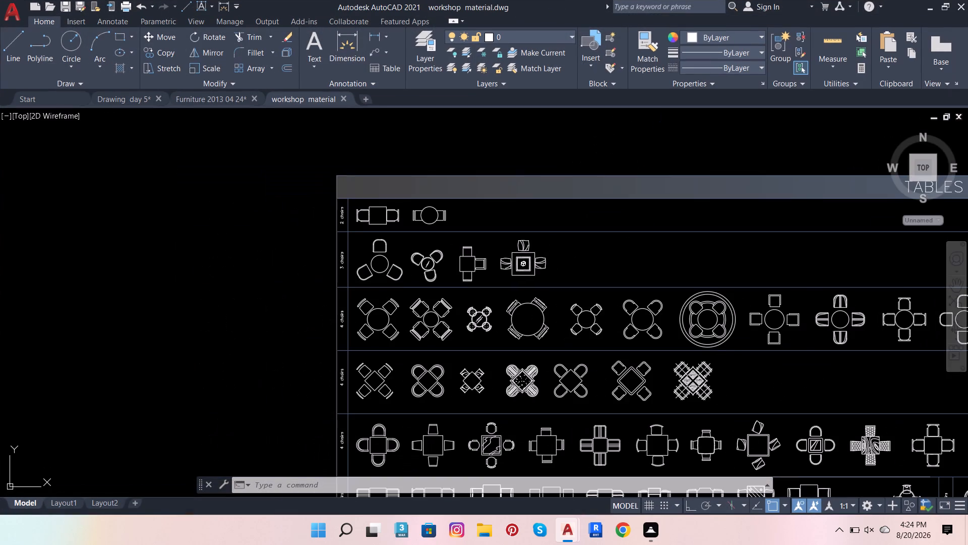
Look through the workshop material block sheets, especially Color Trees in Plan View, for a plant to use in the plan.
scroll(328, 36, "down", 3)
scroll(372, 304, "down", 4)
scroll(299, 257, "down", 4)
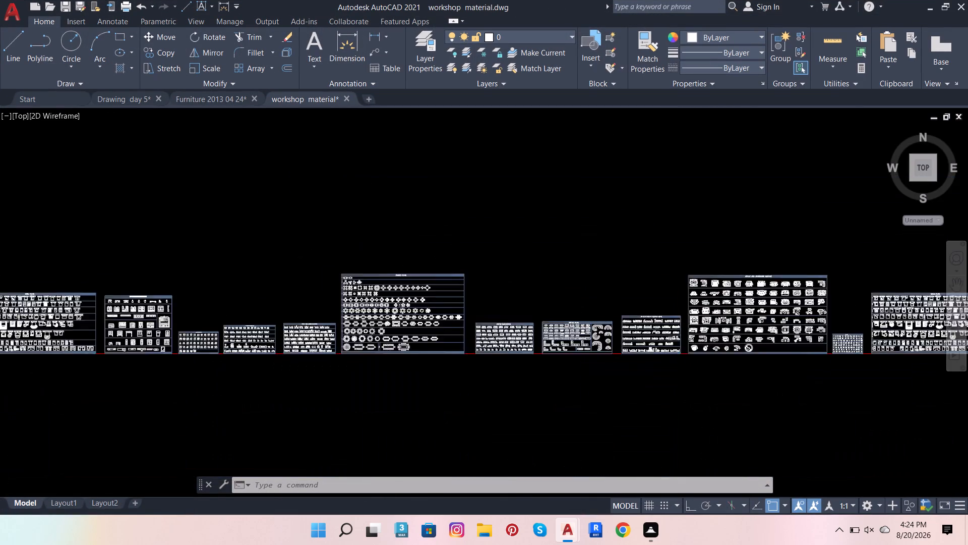
scroll(157, 275, "down", 3)
scroll(590, 300, "up", 2)
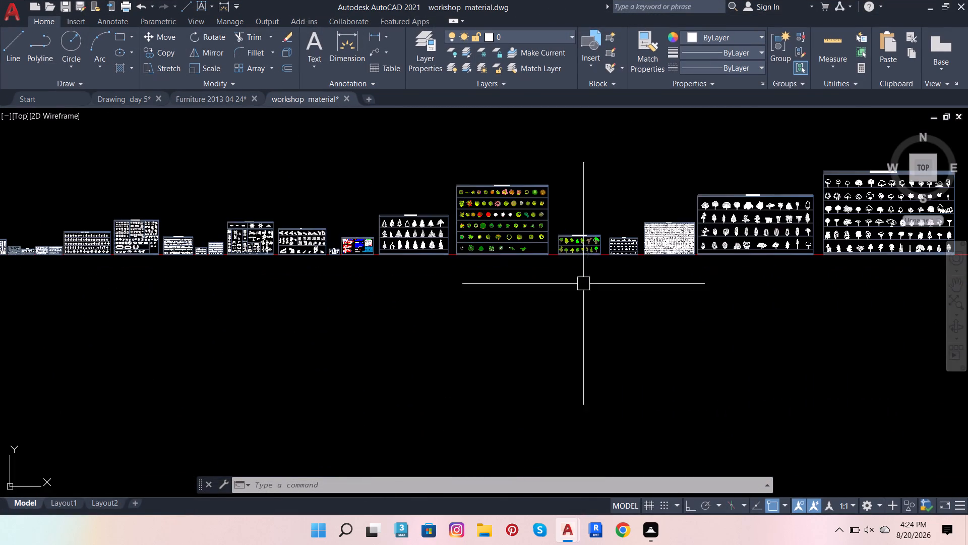
scroll(500, 213, "up", 3)
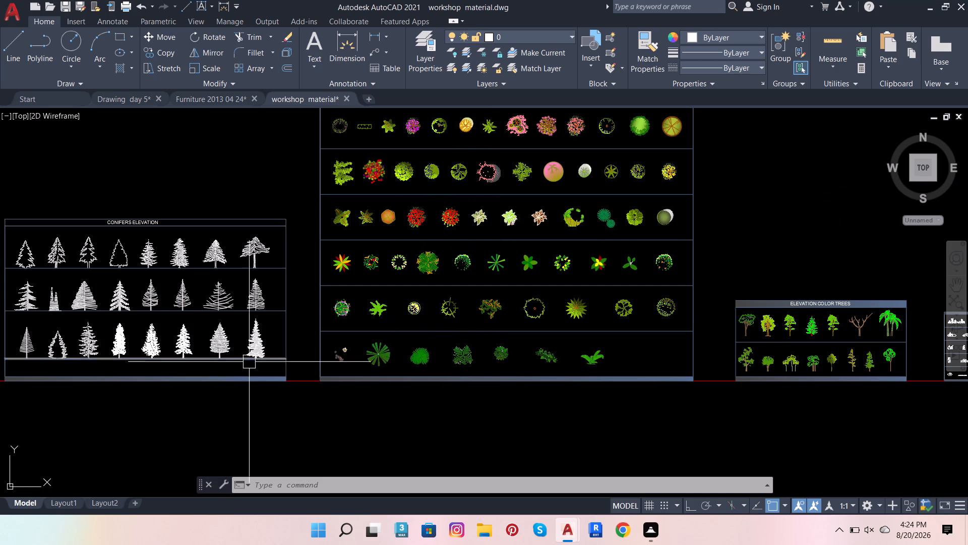
scroll(422, 350, "down", 1)
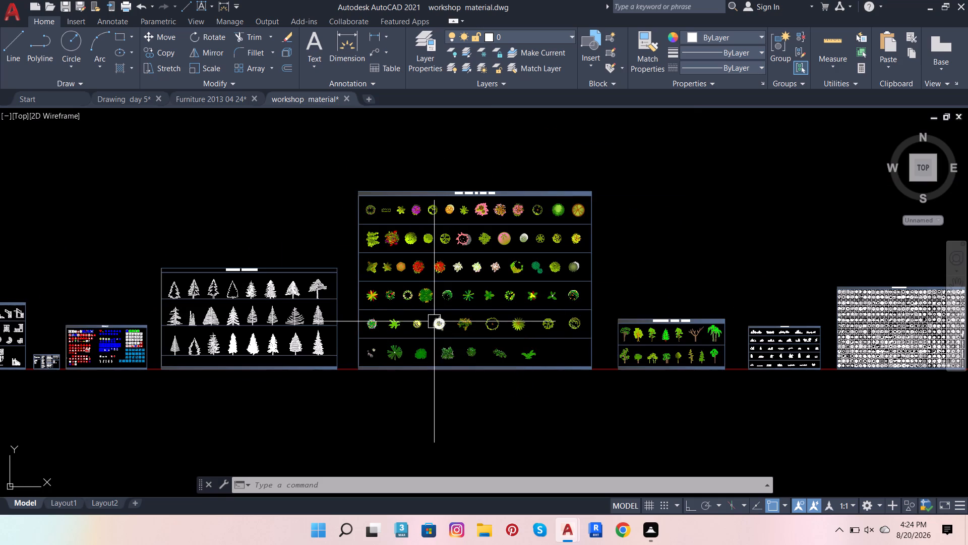
scroll(612, 268, "up", 2)
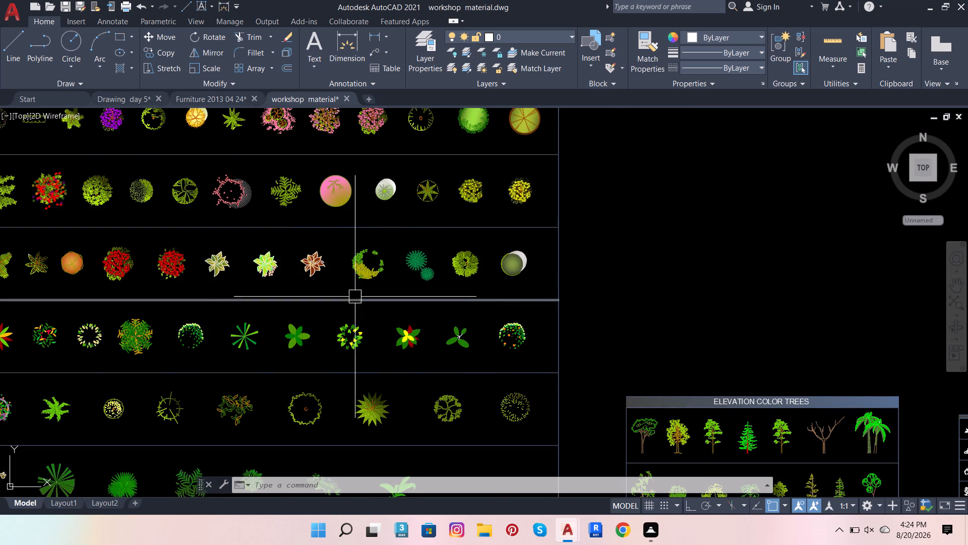
scroll(368, 299, "up", 1)
scroll(404, 292, "down", 2)
scroll(272, 308, "up", 2)
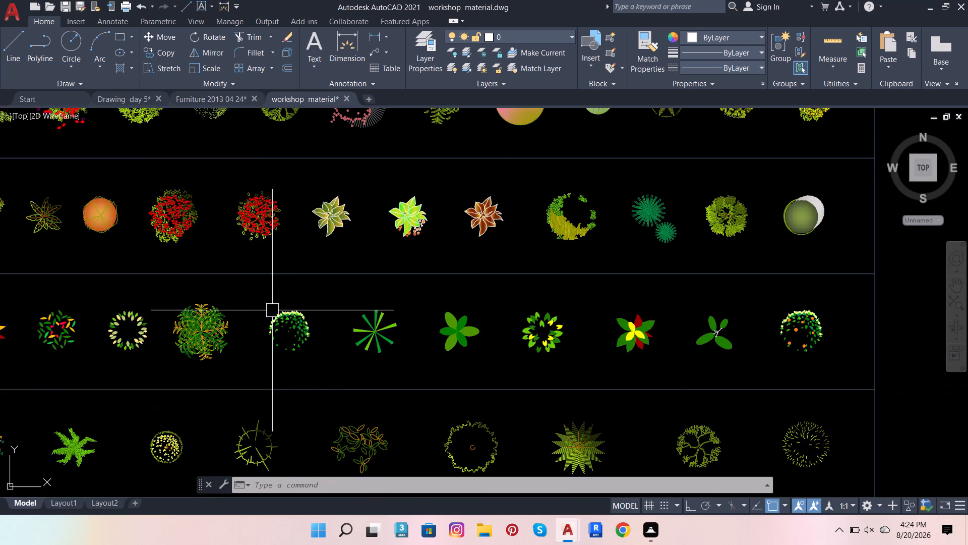
scroll(272, 310, "up", 2)
scroll(428, 305, "down", 2)
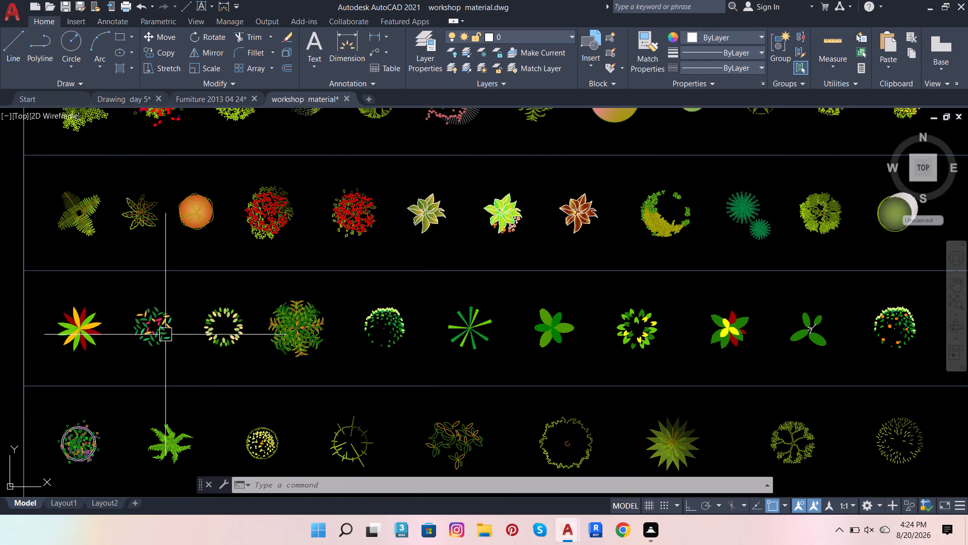
scroll(164, 331, "up", 1)
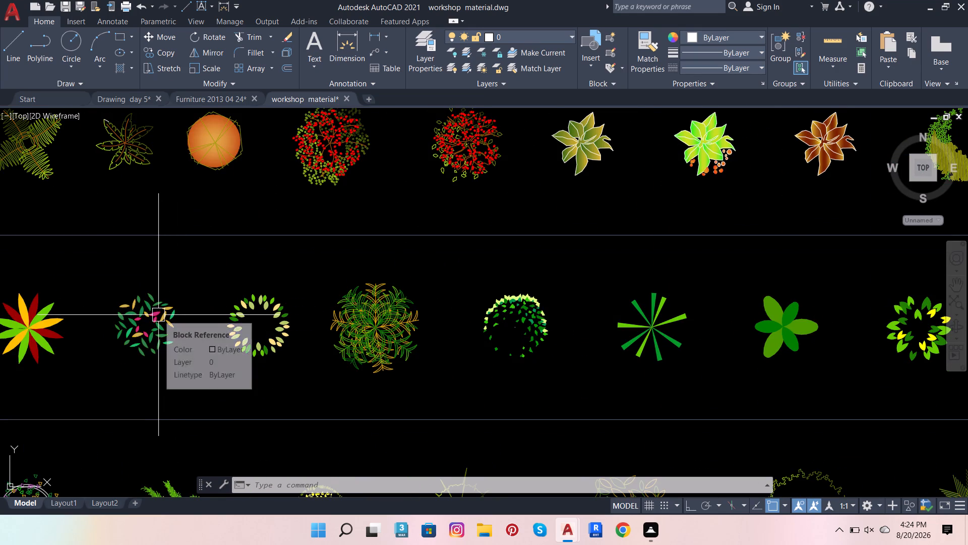
scroll(318, 320, "down", 4)
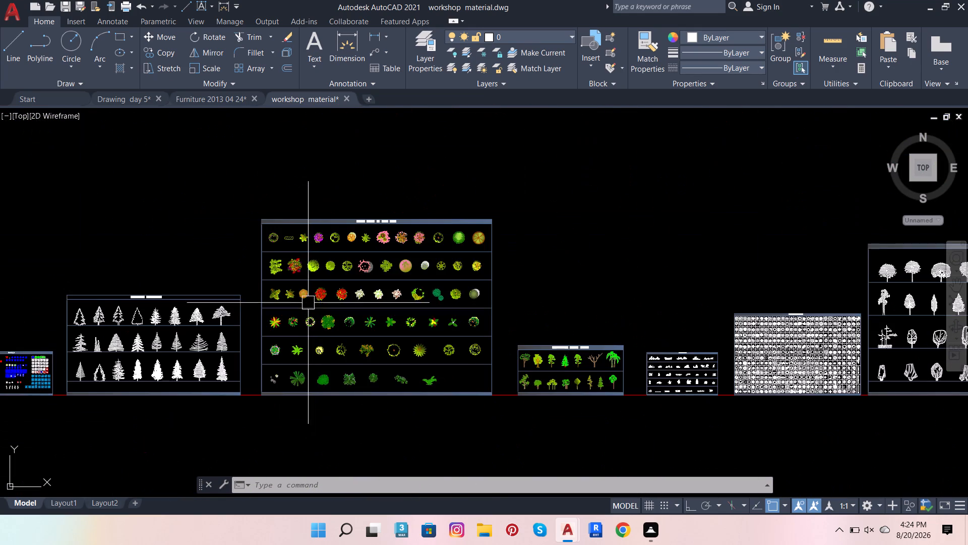
scroll(302, 230, "up", 4)
scroll(306, 285, "up", 4)
scroll(309, 301, "down", 2)
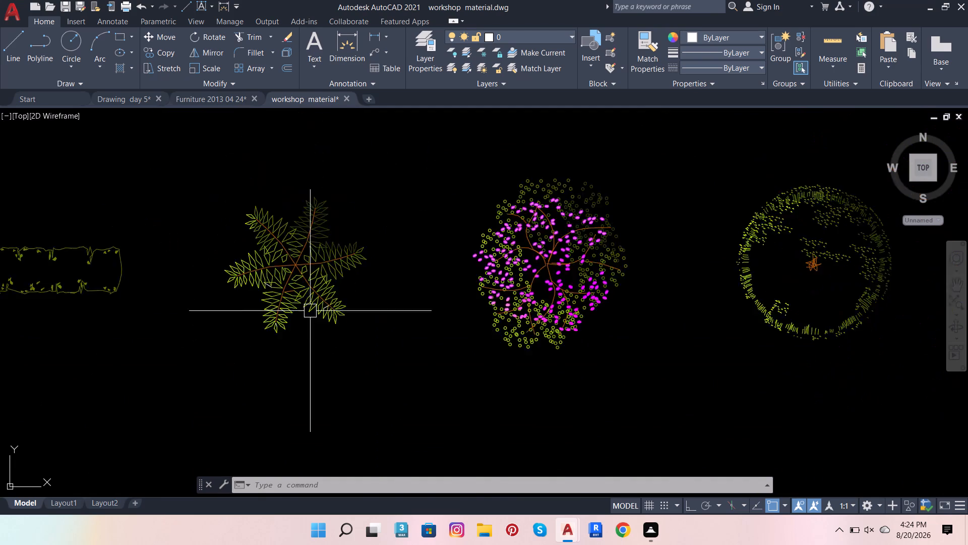
scroll(311, 312, "down", 2)
scroll(214, 304, "up", 1)
scroll(209, 310, "down", 1)
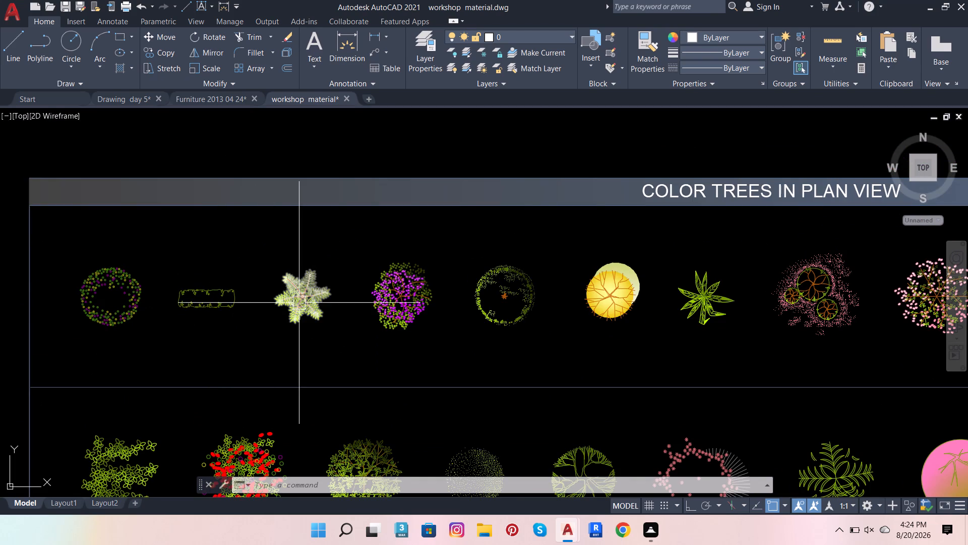
Copy the star-shaped leafy plant, third in the first row of Color Trees in Plan View, to the clipboard.
left_click(301, 301)
scroll(287, 283, "up", 4)
scroll(286, 260, "down", 2)
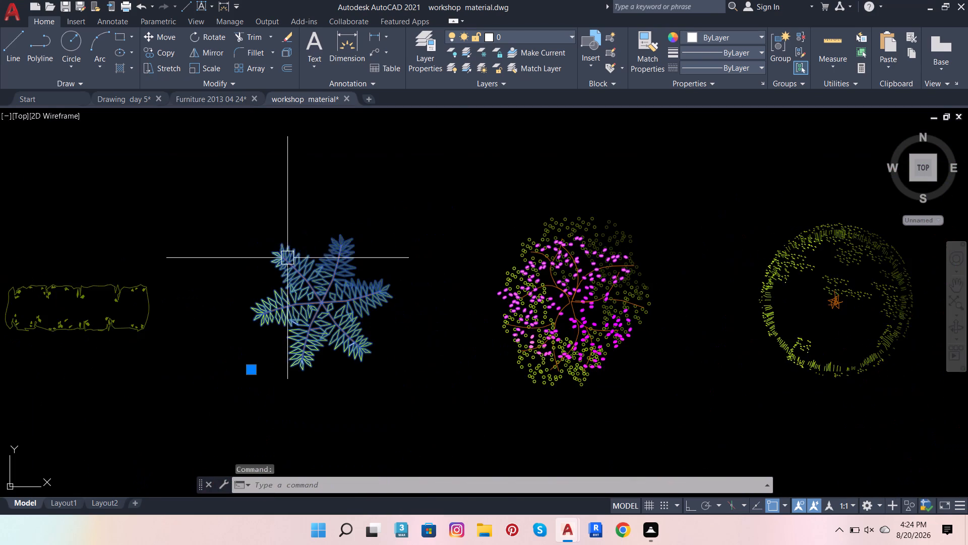
scroll(293, 231, "down", 2)
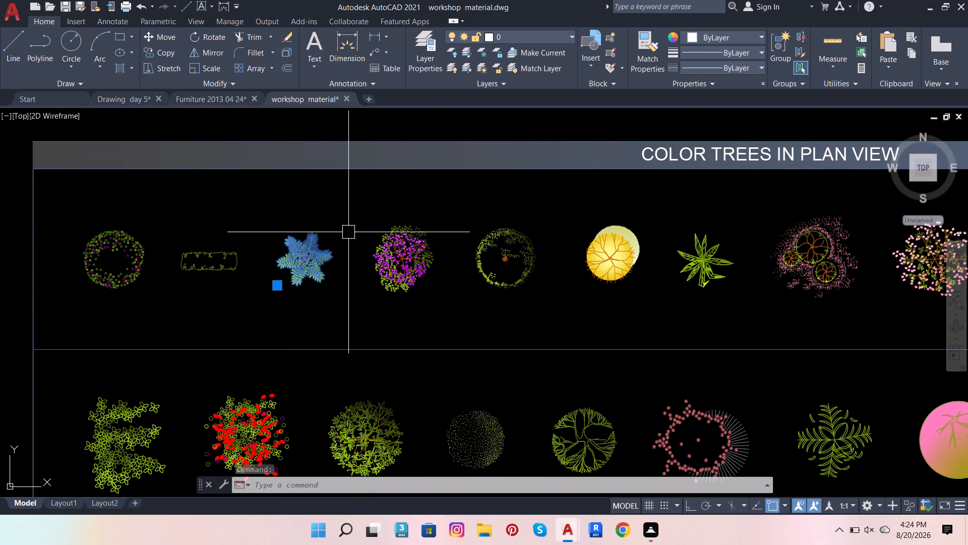
scroll(345, 273, "down", 1)
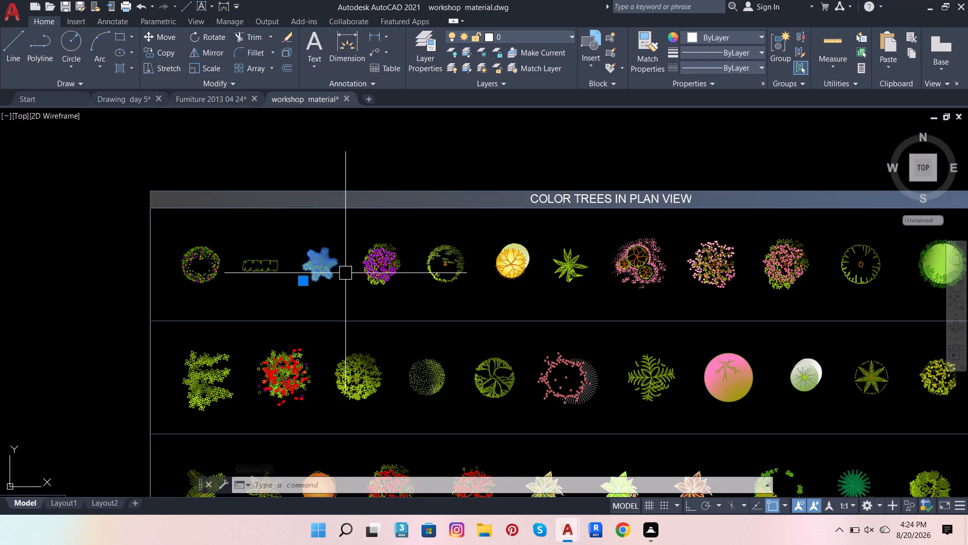
scroll(345, 273, "down", 4)
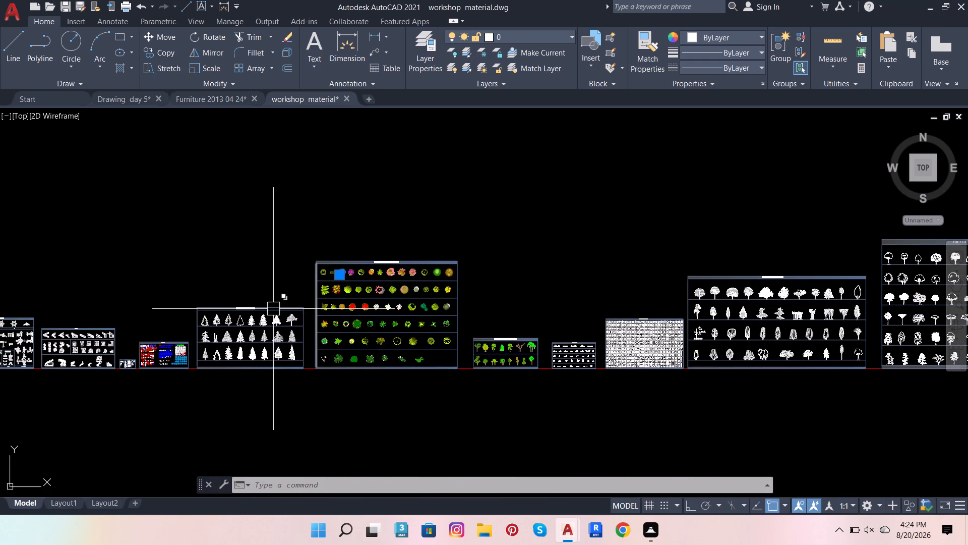
scroll(128, 361, "up", 5)
scroll(126, 363, "down", 7)
scroll(314, 248, "up", 2)
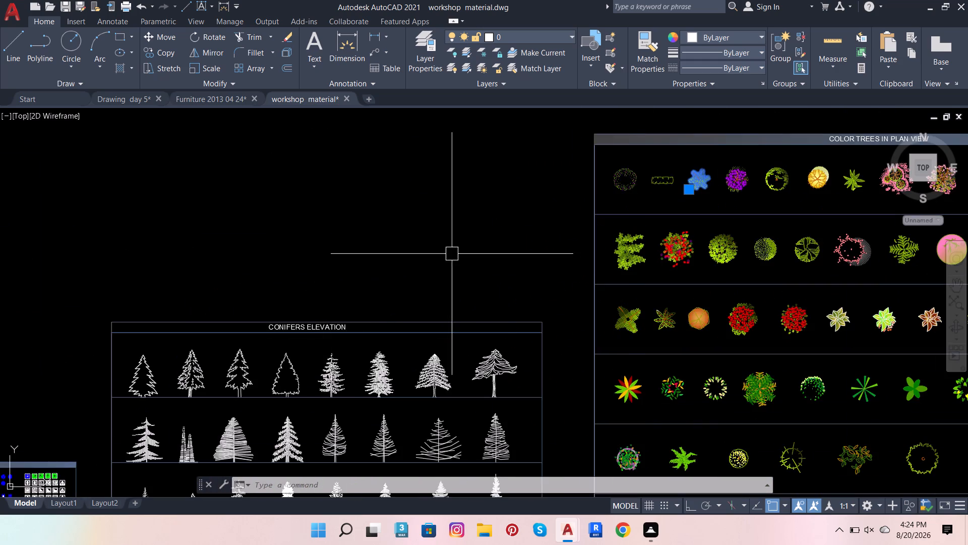
scroll(621, 268, "down", 1)
scroll(692, 251, "up", 4)
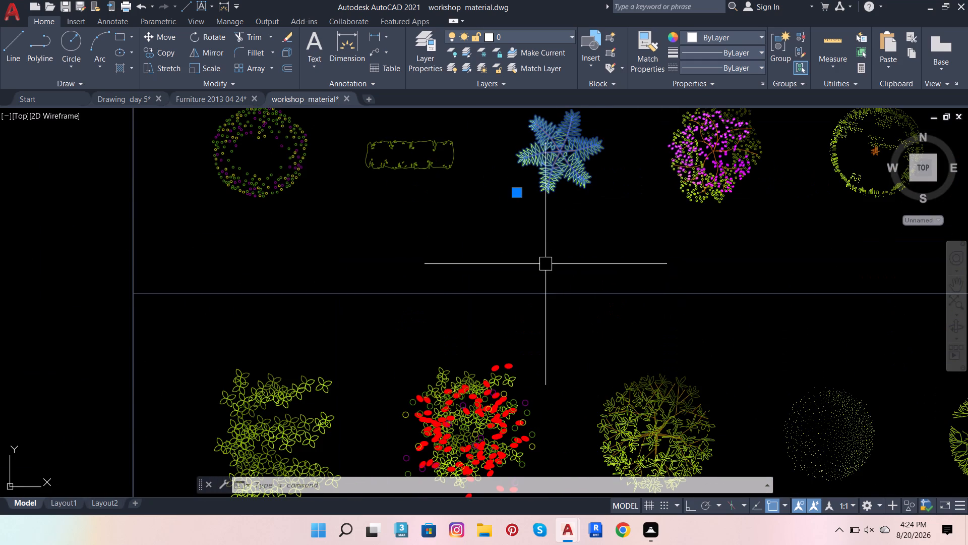
key("ctrl+c")
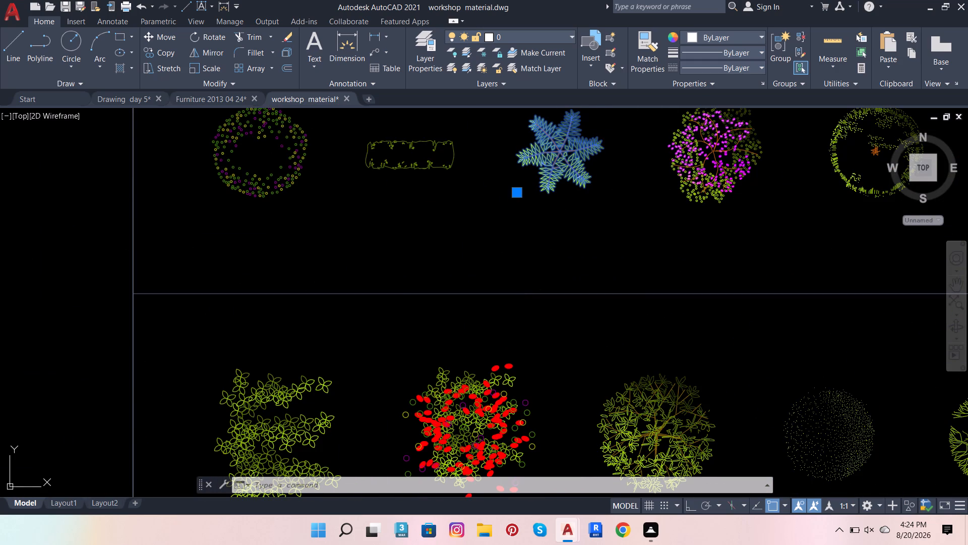
Paste the copied plant into Drawing day 5, in the empty space east of the floor plan.
left_click(132, 97)
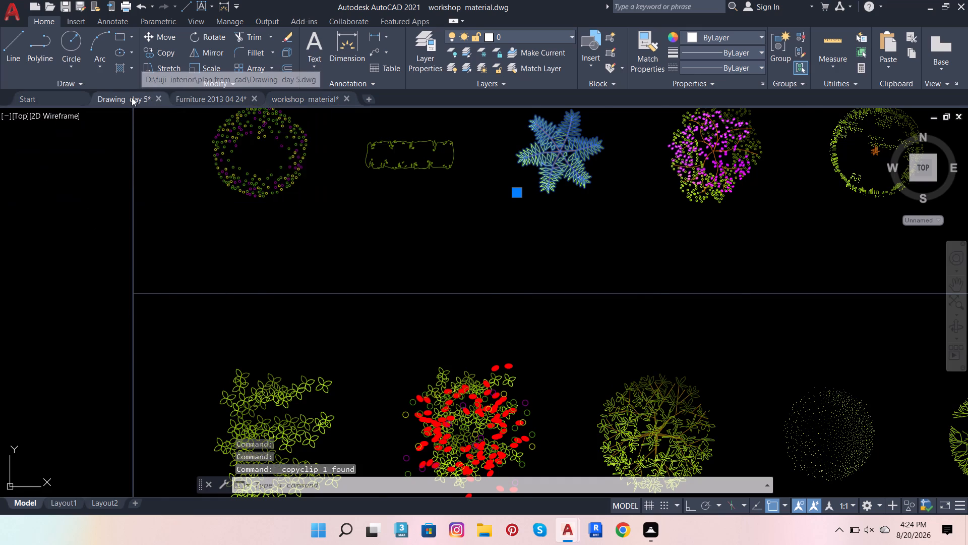
scroll(484, 195, "down", 3)
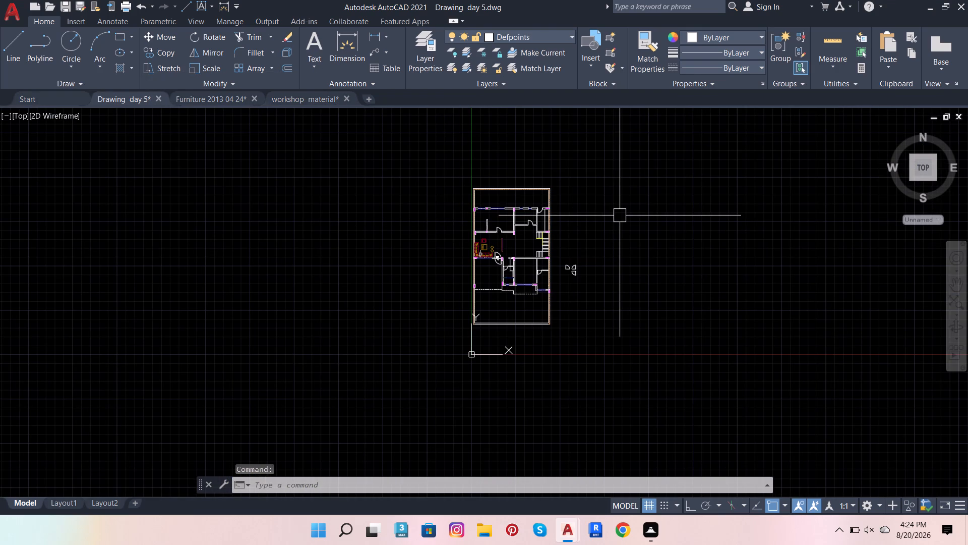
key("ctrl+v")
scroll(590, 294, "down", 4)
scroll(436, 340, "down", 6)
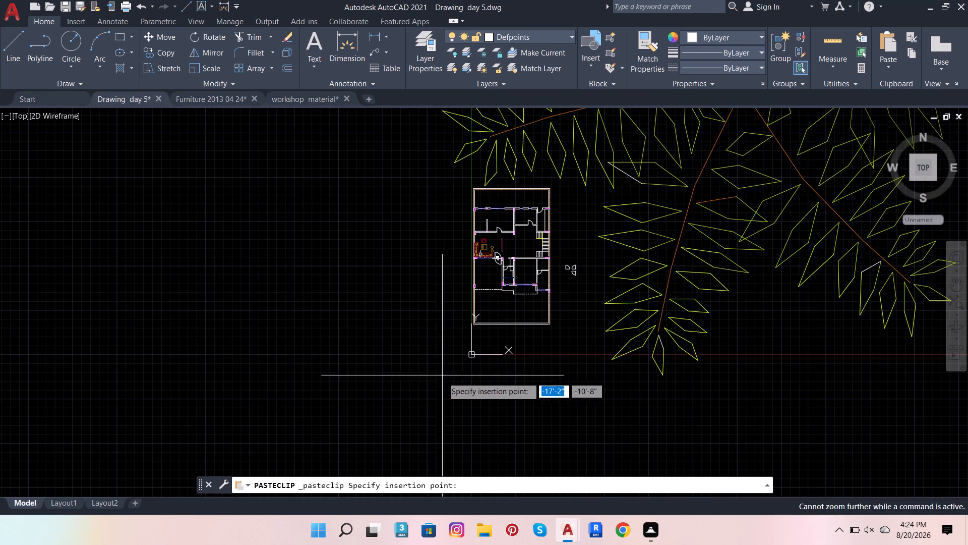
scroll(432, 420, "down", 4)
scroll(305, 407, "down", 5)
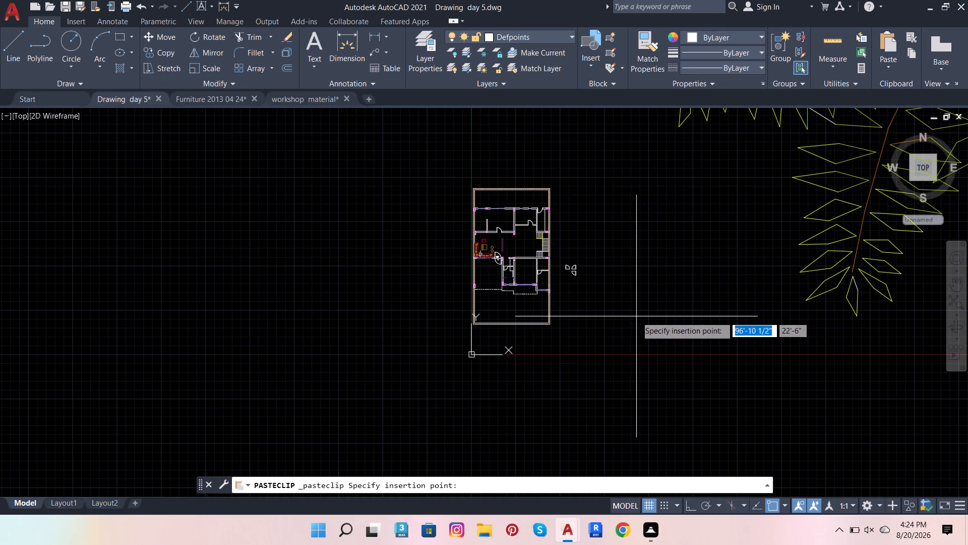
left_click(636, 316)
scroll(558, 416, "down", 5)
scroll(600, 378, "up", 4)
scroll(606, 377, "down", 5)
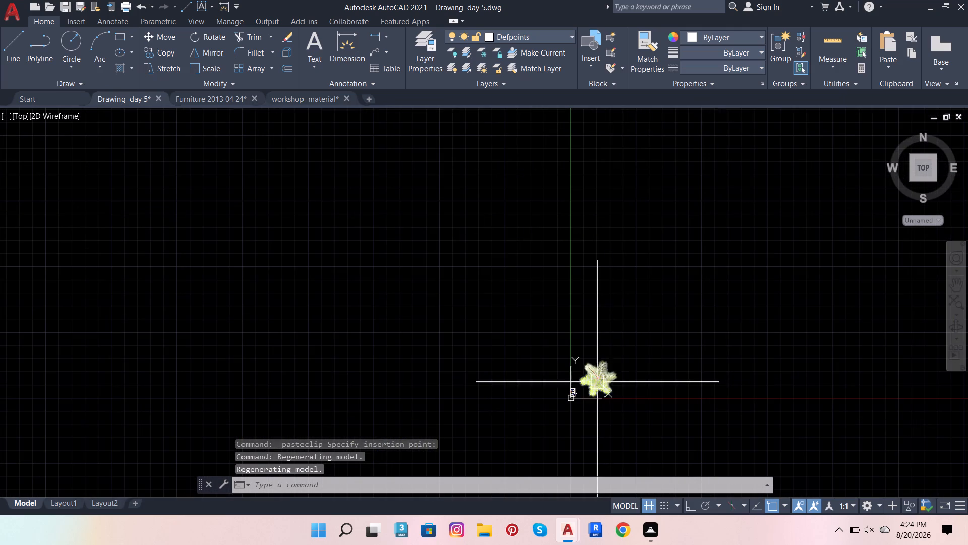
scroll(559, 412, "up", 3)
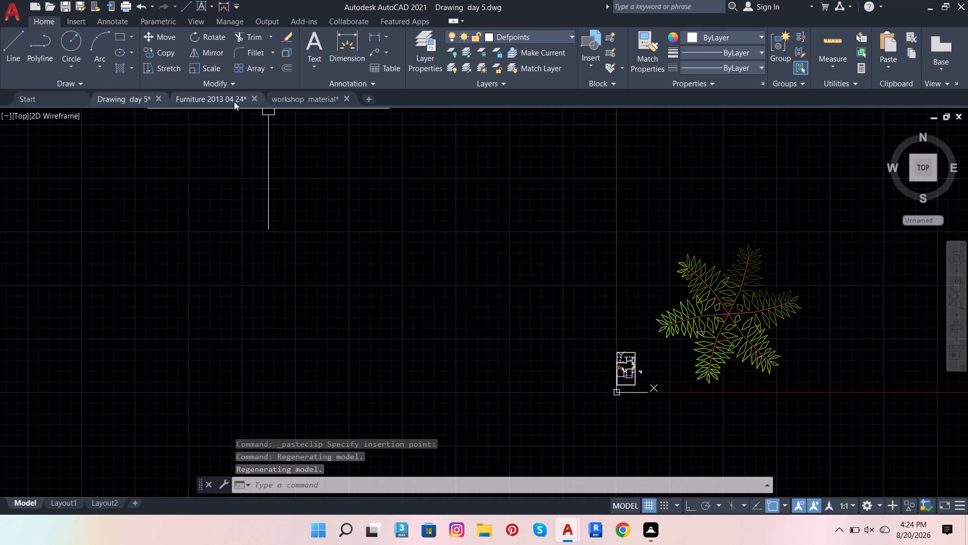
Look through the Furniture 2013 04 24 drawing, especially the sofa and seating sets, for a group suited to the floor plan.
left_click(234, 101)
scroll(581, 263, "up", 3)
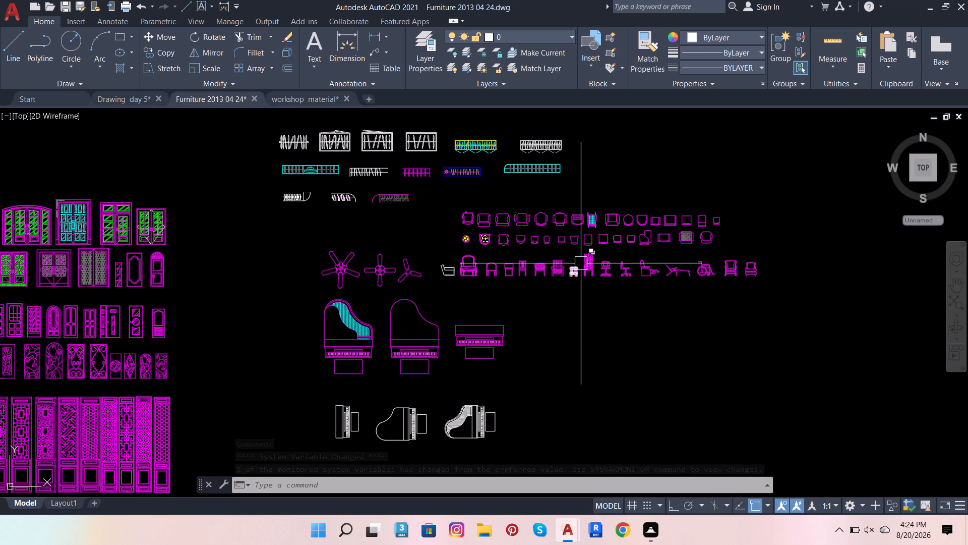
scroll(563, 265, "down", 3)
scroll(416, 277, "up", 1)
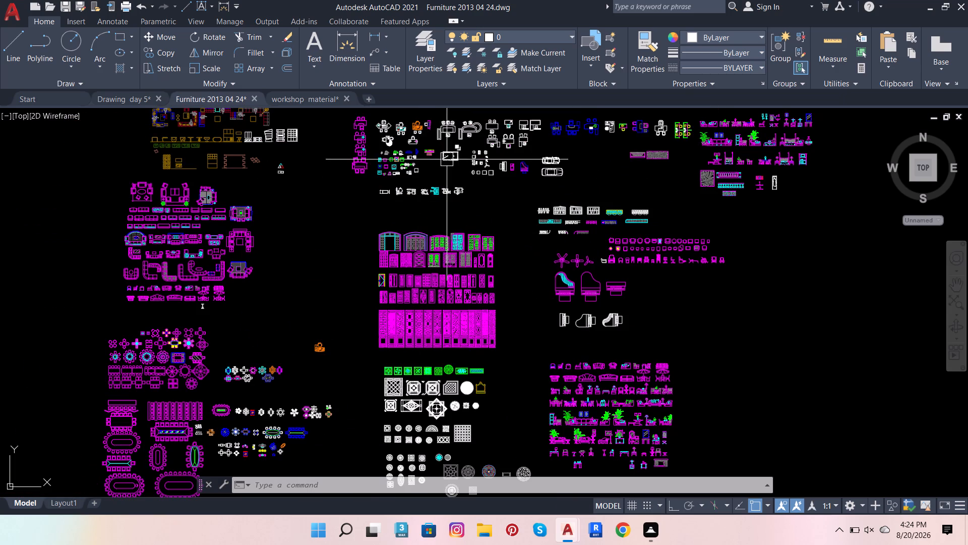
scroll(391, 117, "up", 2)
scroll(444, 184, "down", 2)
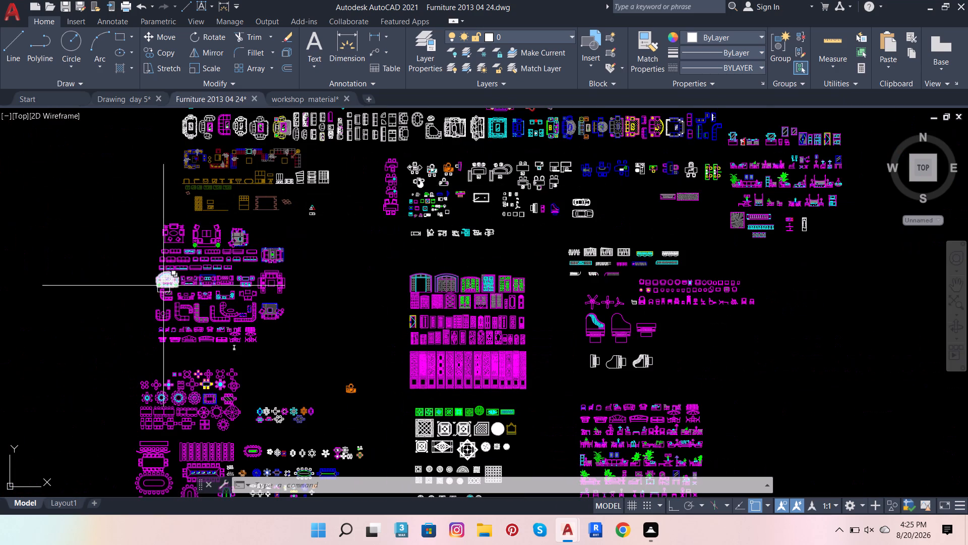
scroll(168, 296, "up", 2)
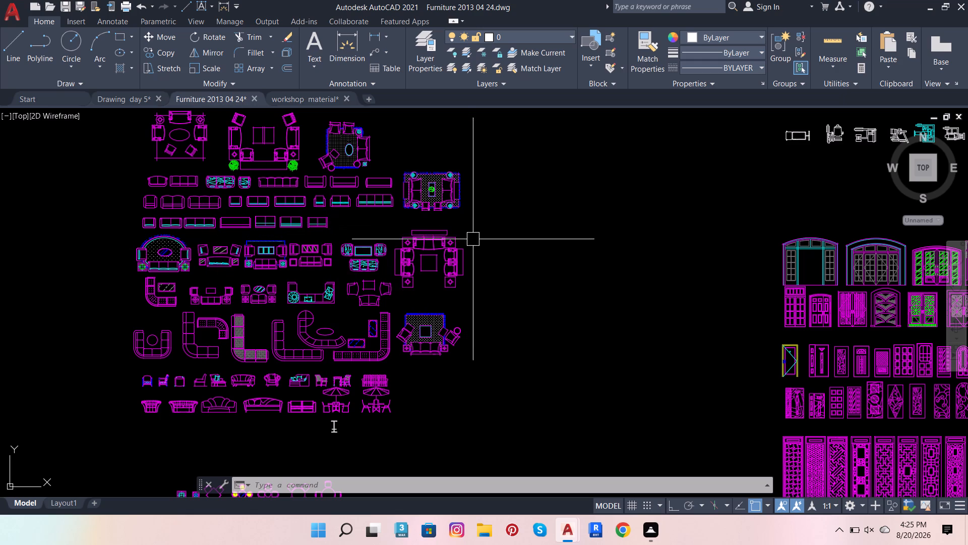
scroll(380, 292, "up", 3)
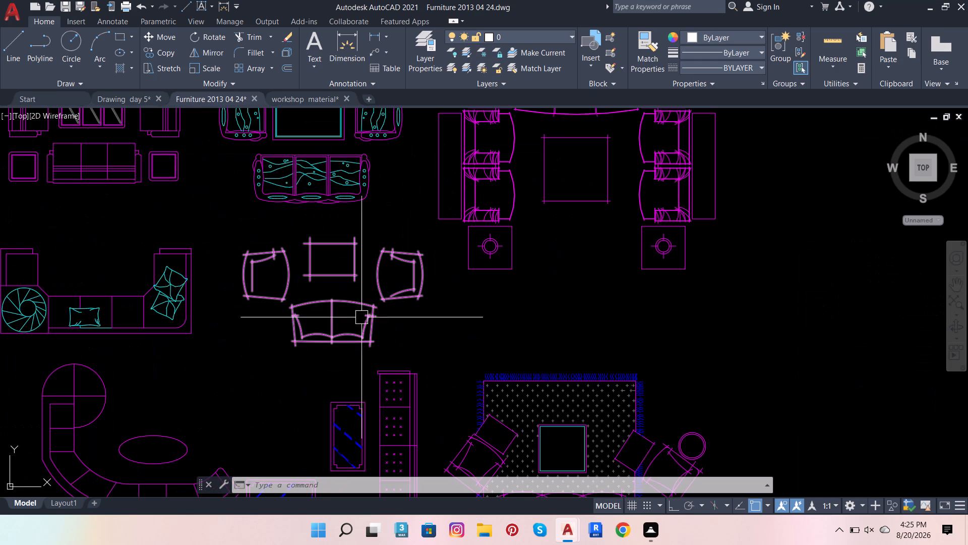
scroll(361, 326, "down", 1)
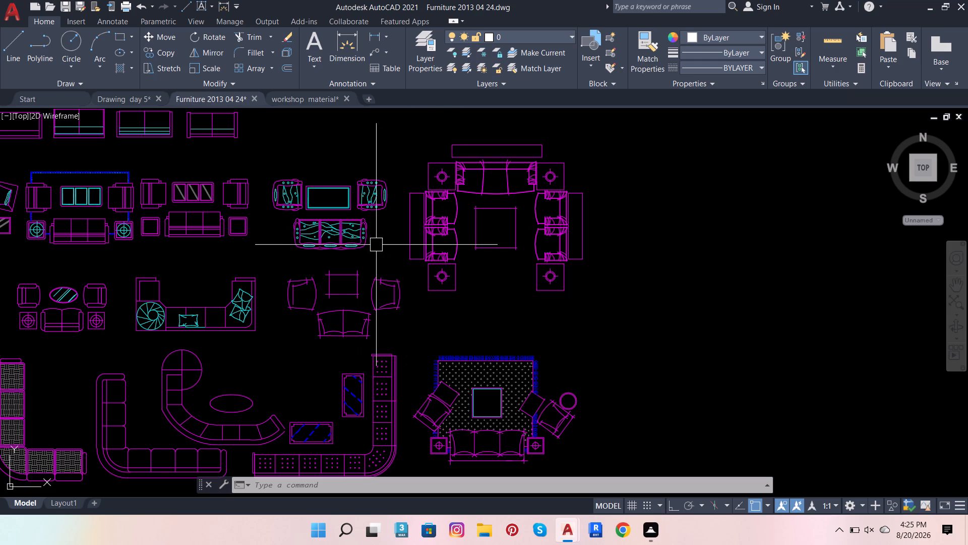
scroll(386, 295, "down", 1)
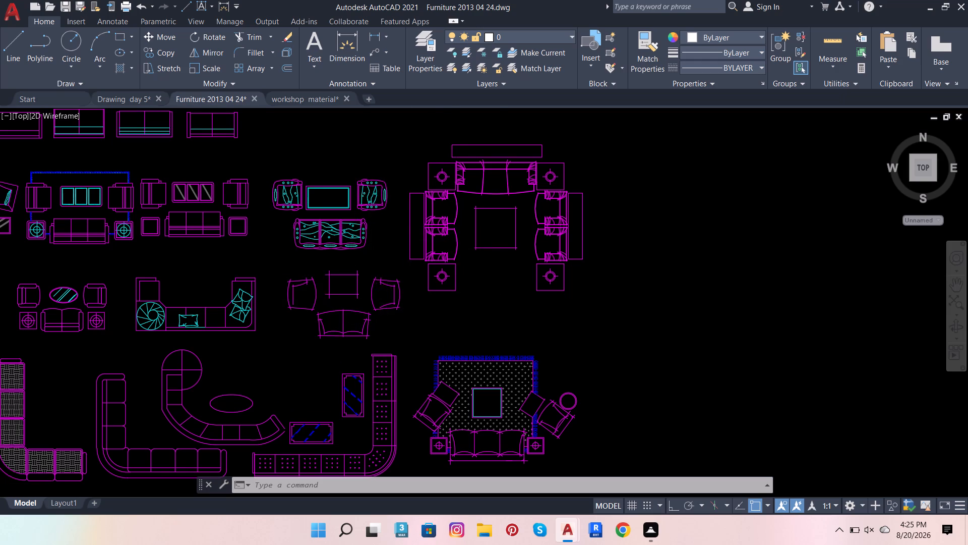
scroll(155, 353, "up", 2)
scroll(155, 354, "down", 5)
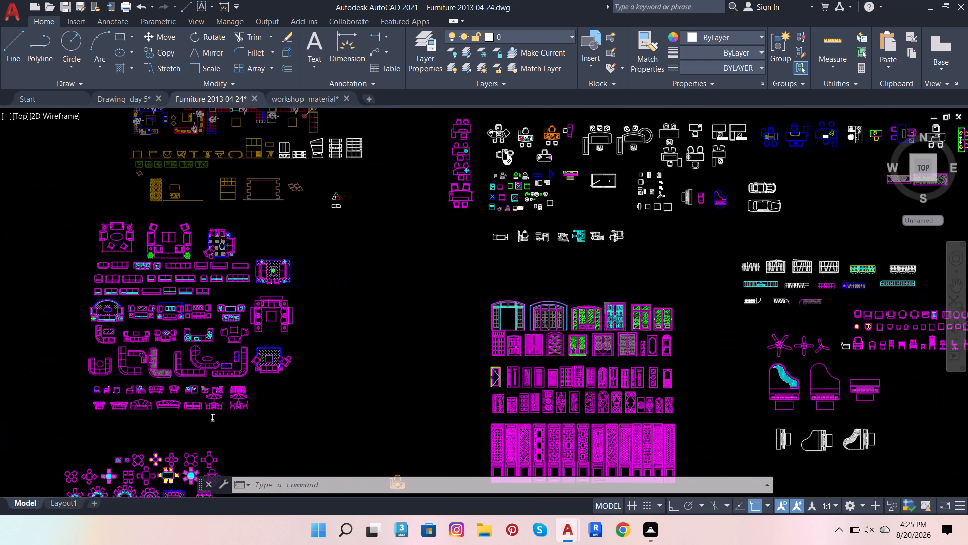
scroll(129, 374, "up", 2)
scroll(302, 239, "up", 1)
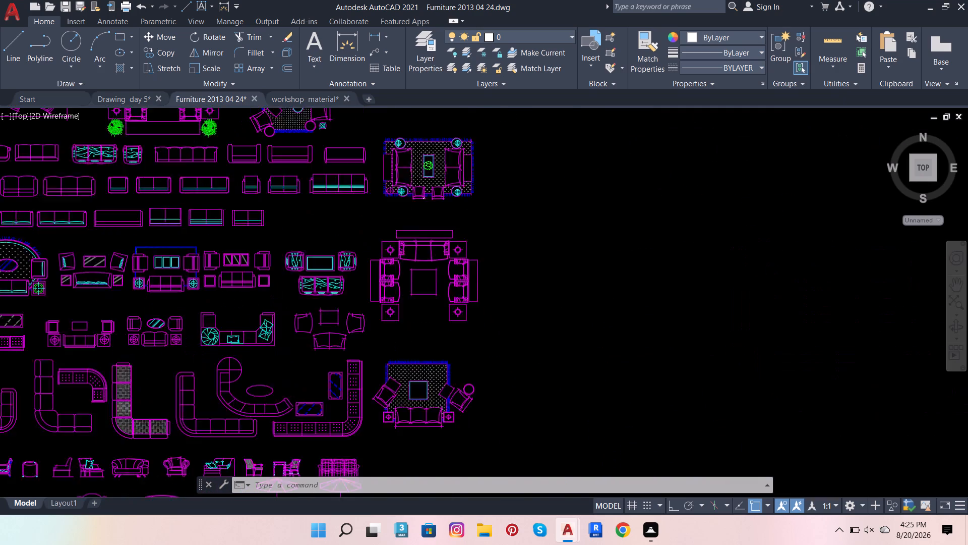
scroll(302, 240, "up", 1)
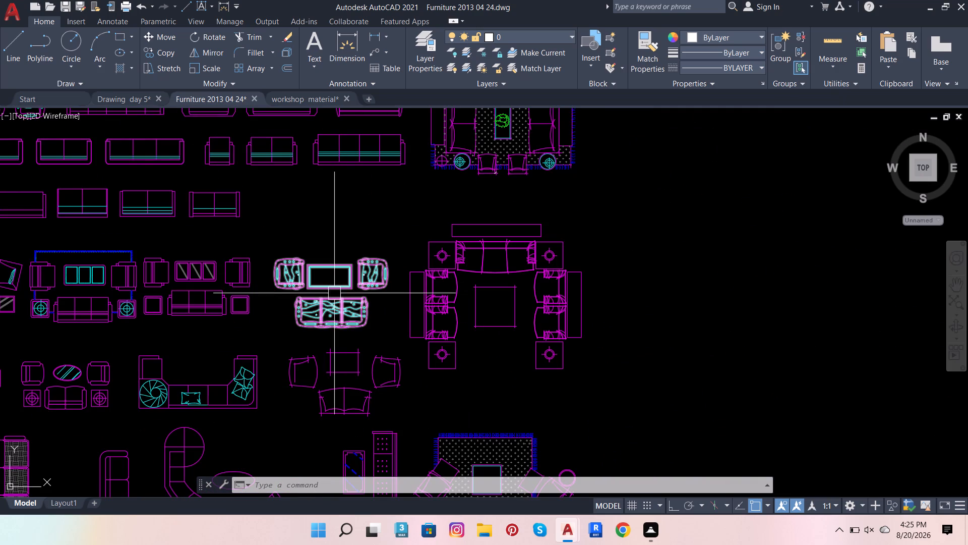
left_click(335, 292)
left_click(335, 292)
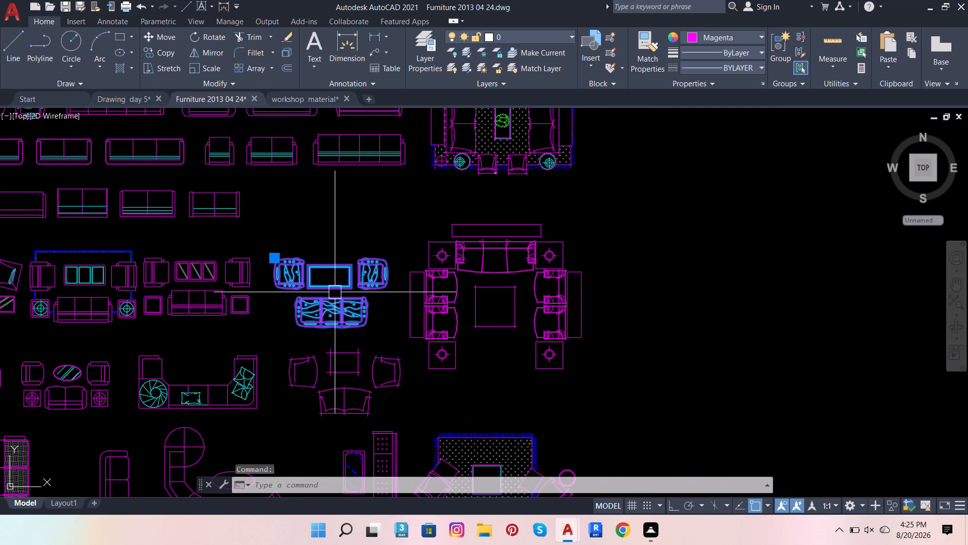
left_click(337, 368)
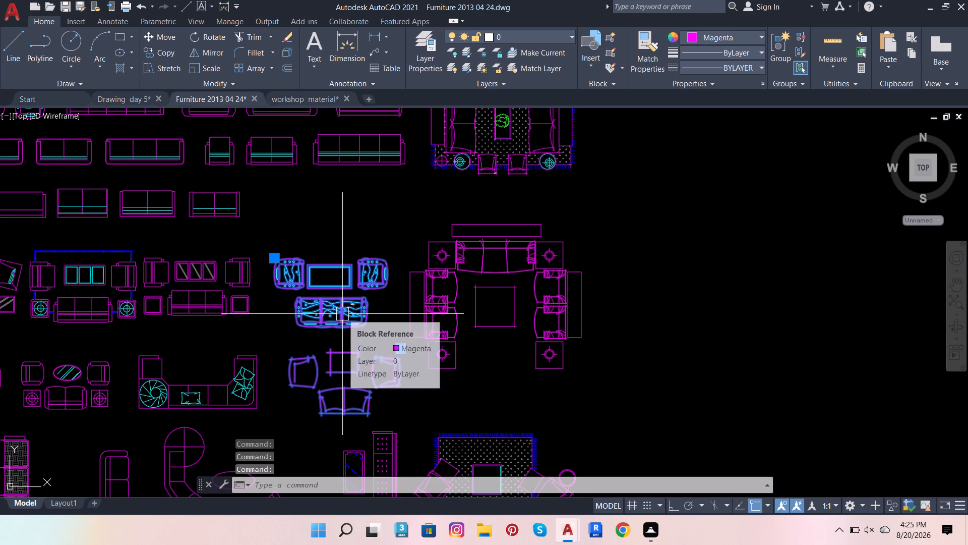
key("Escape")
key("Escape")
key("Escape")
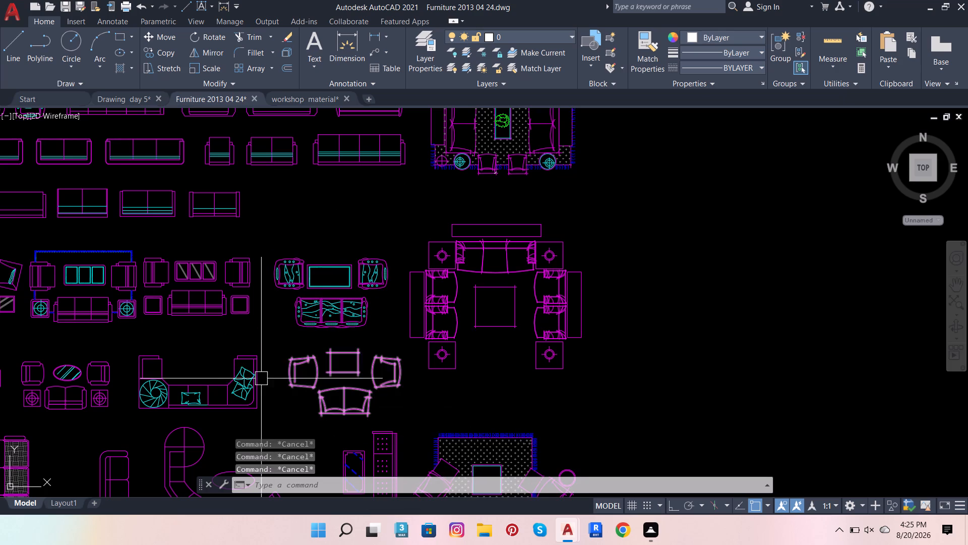
Copy the seating set with two armchairs, an oval glass table, a two-seat sofa and two lamp tables to the clipboard.
scroll(313, 357, "down", 1)
scroll(103, 388, "up", 1)
scroll(144, 377, "up", 1)
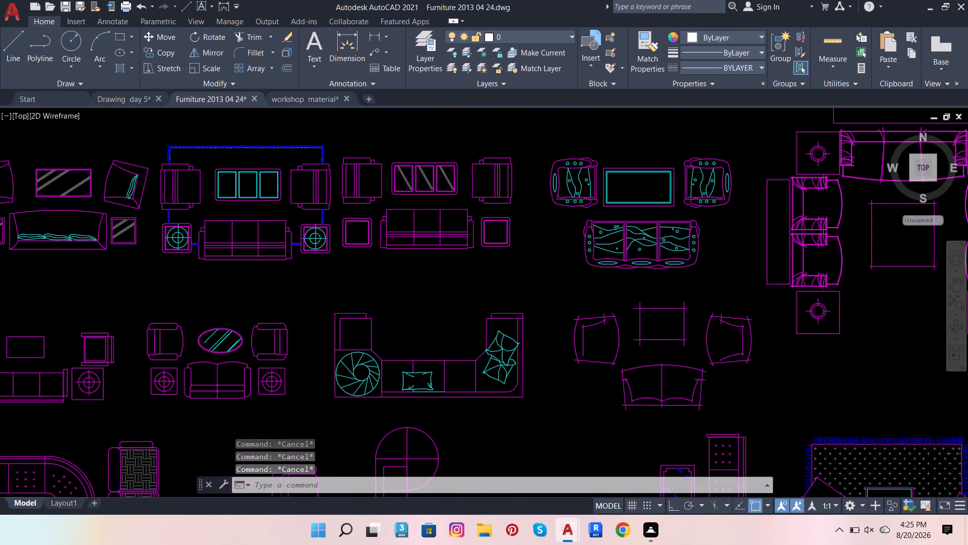
scroll(144, 377, "up", 1)
left_click(172, 383)
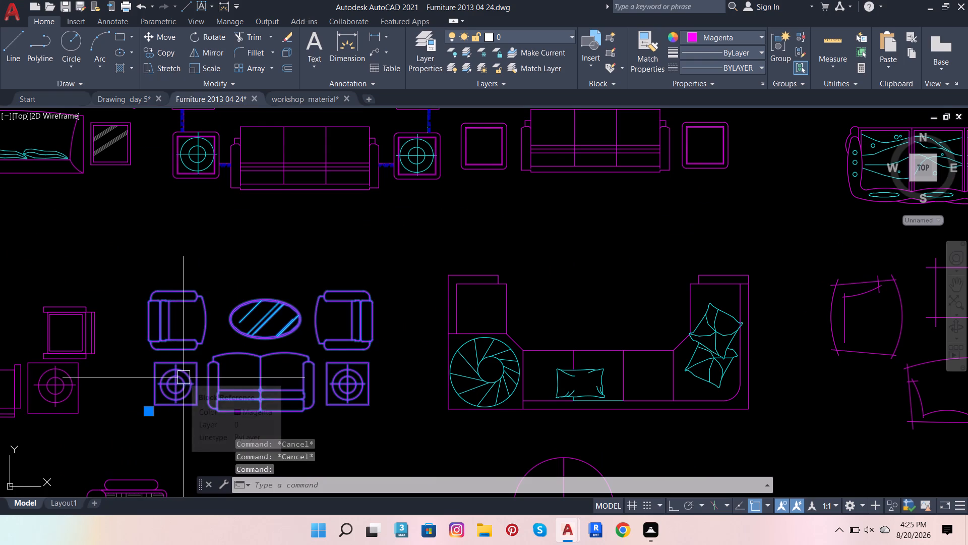
key("ctrl+c")
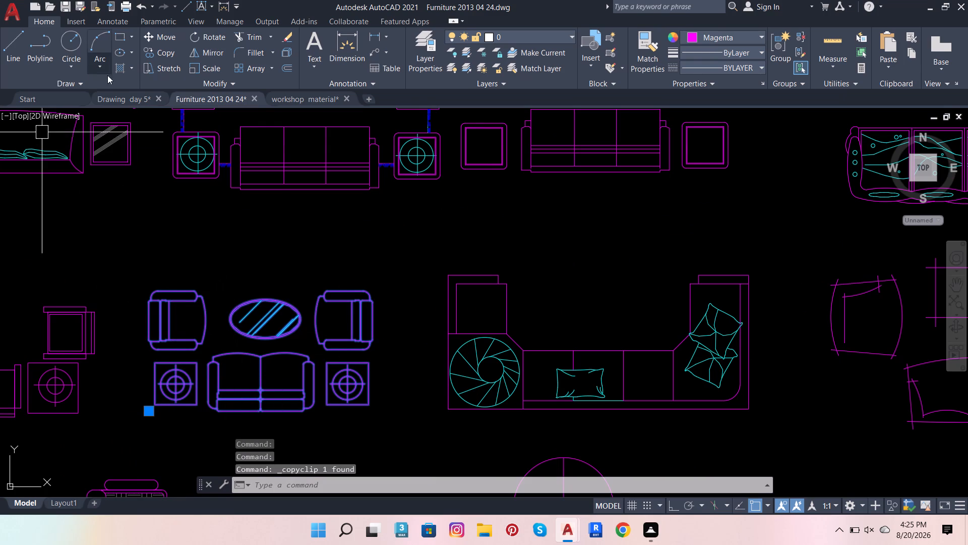
Paste the copied seating set into Drawing day 5, east of the staircase and north of the three loose door symbols.
left_click(137, 92)
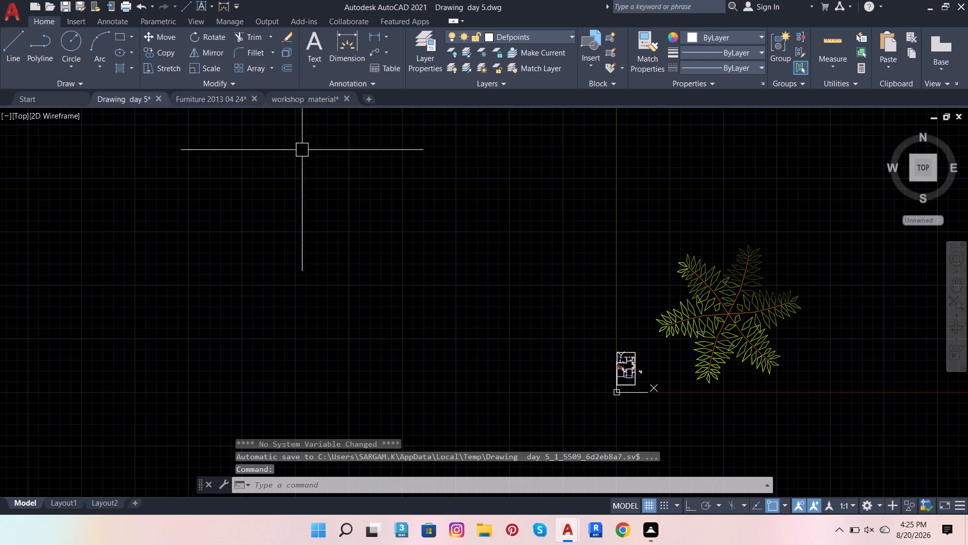
scroll(675, 360, "up", 3)
scroll(480, 408, "up", 3)
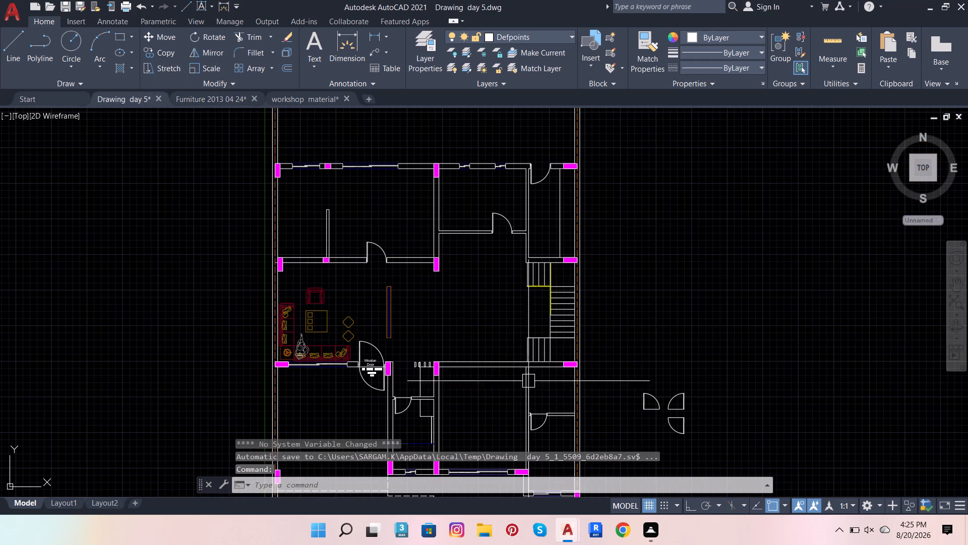
key("ctrl+v")
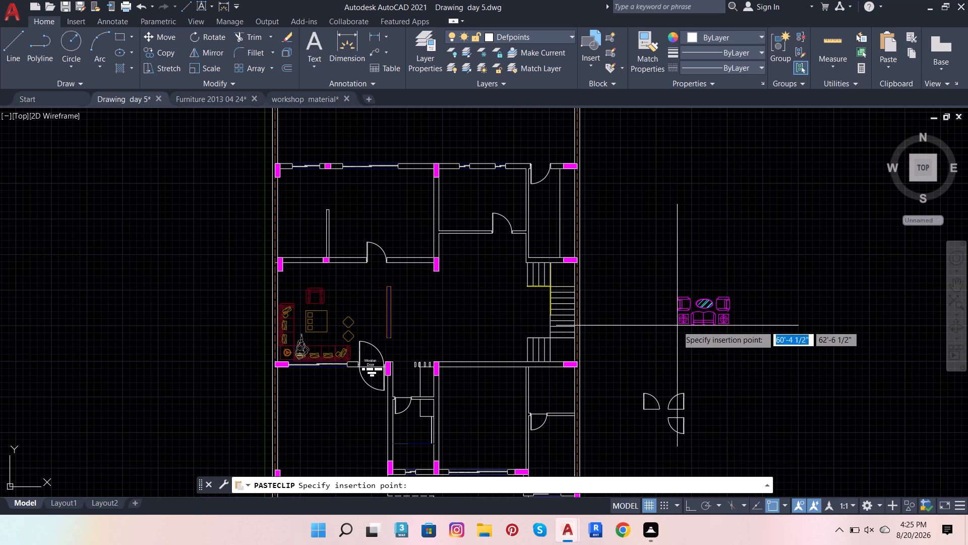
left_click(642, 330)
key("Escape")
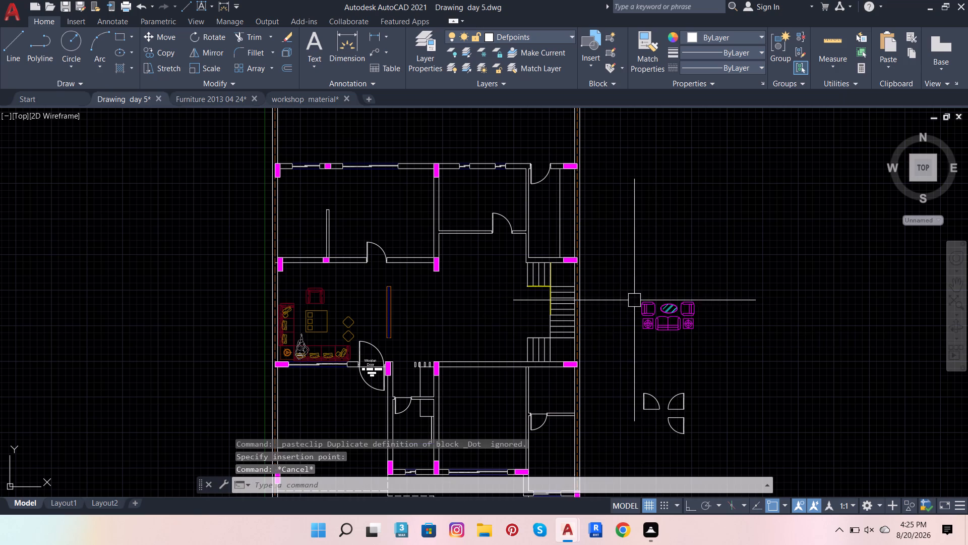
Open the pasted seating set's block A$C306A54D5 for editing in the Block Editor.
triple_click(648, 310)
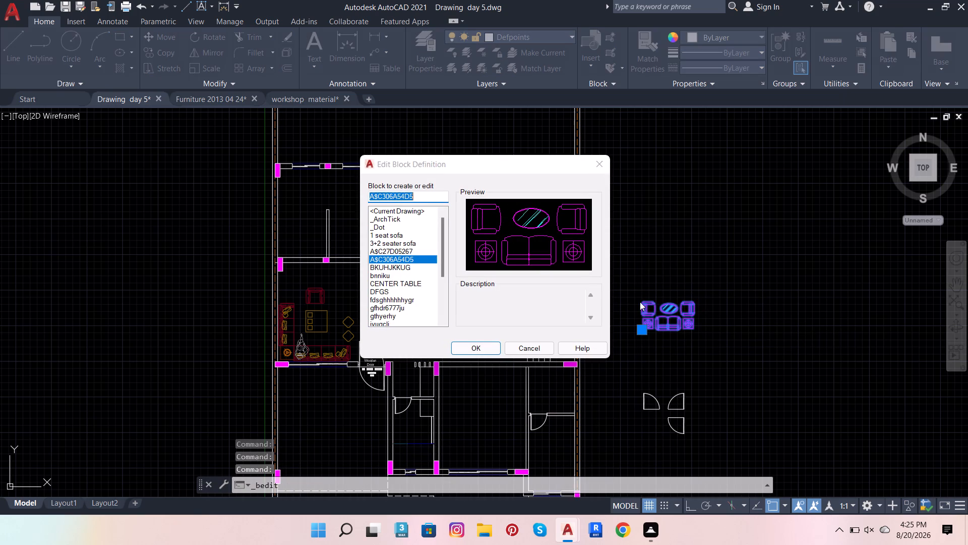
left_click(482, 349)
scroll(778, 317, "up", 1)
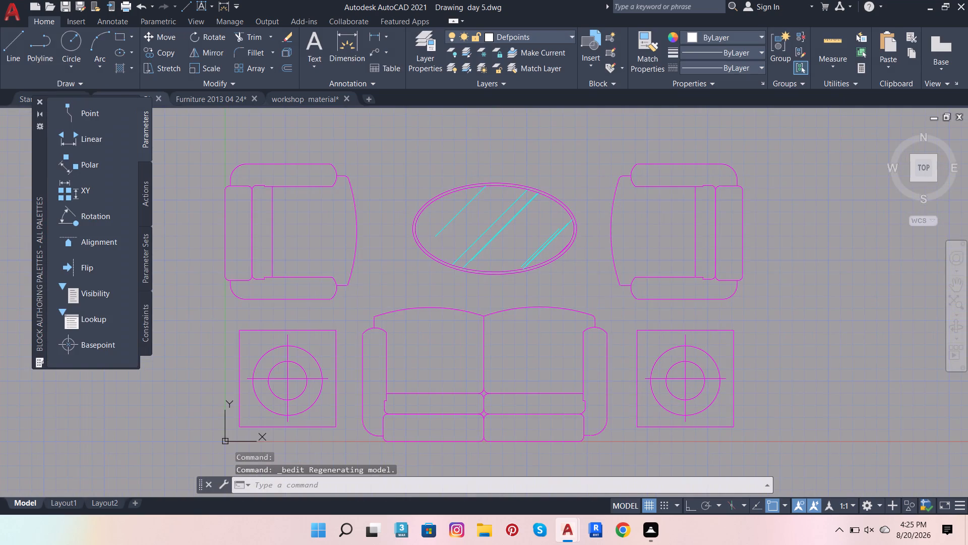
scroll(493, 314, "down", 2)
Join the line and arc segments of the armchair west of the oval table.
left_click(228, 195)
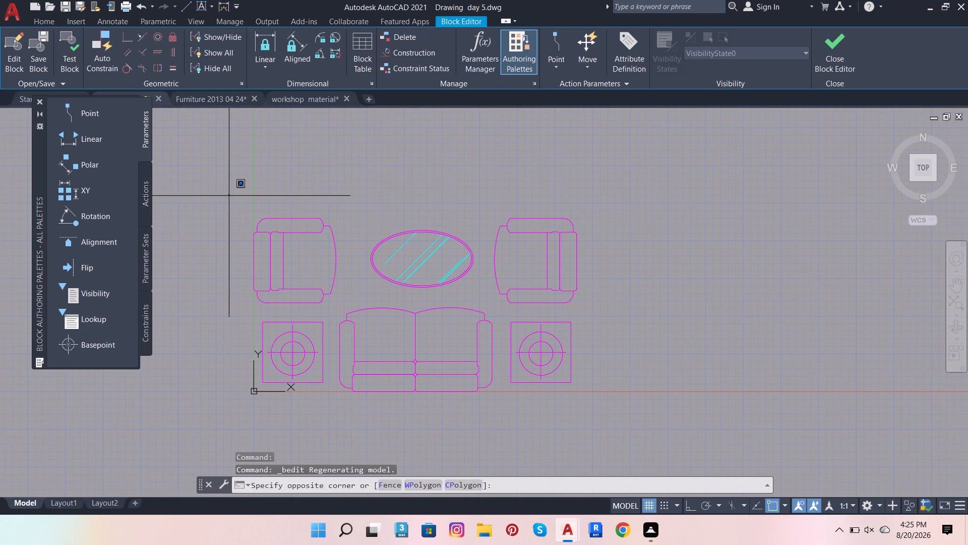
left_click(350, 309)
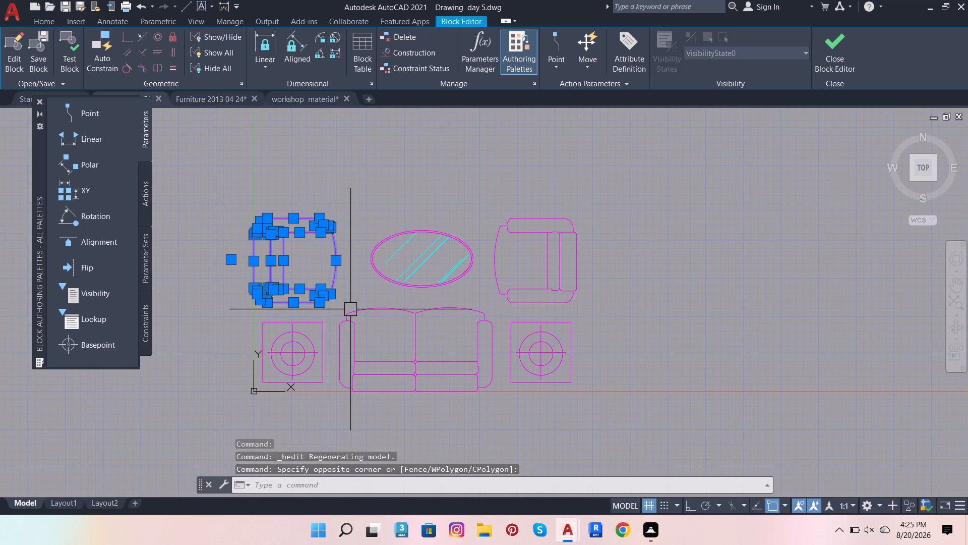
scroll(340, 305, "up", 2)
scroll(340, 305, "down", 2)
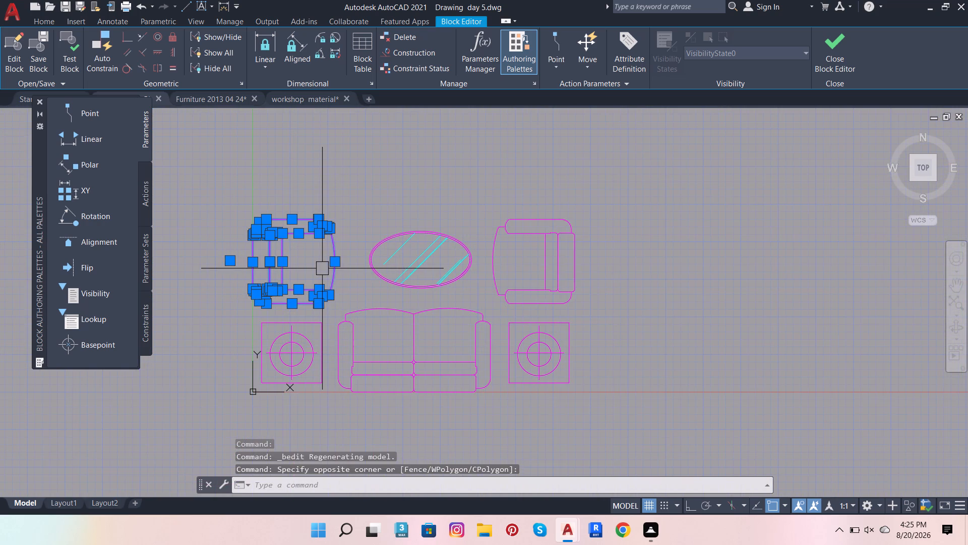
key("j")
key("Return")
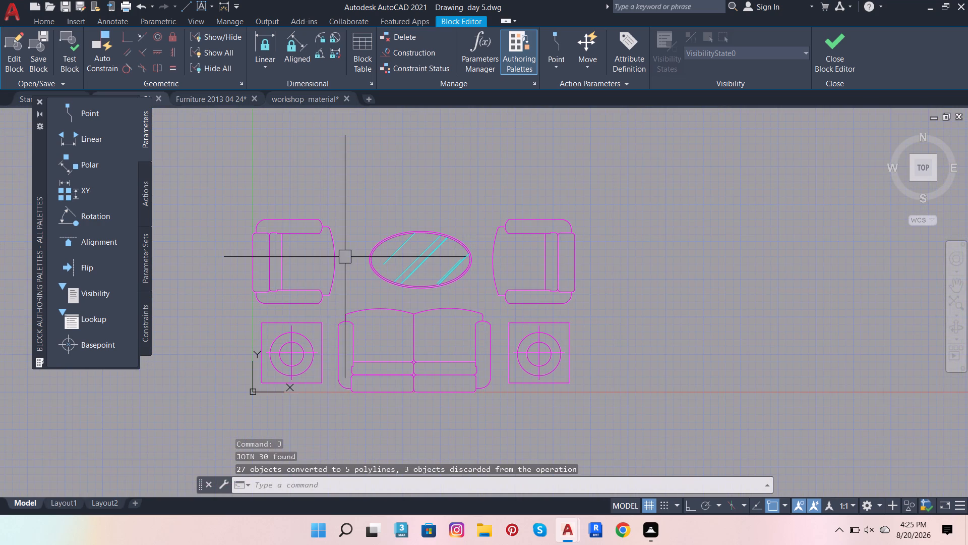
Join the line and arc segments of the armchair east of the oval table, and check how its pieces select.
left_click(477, 204)
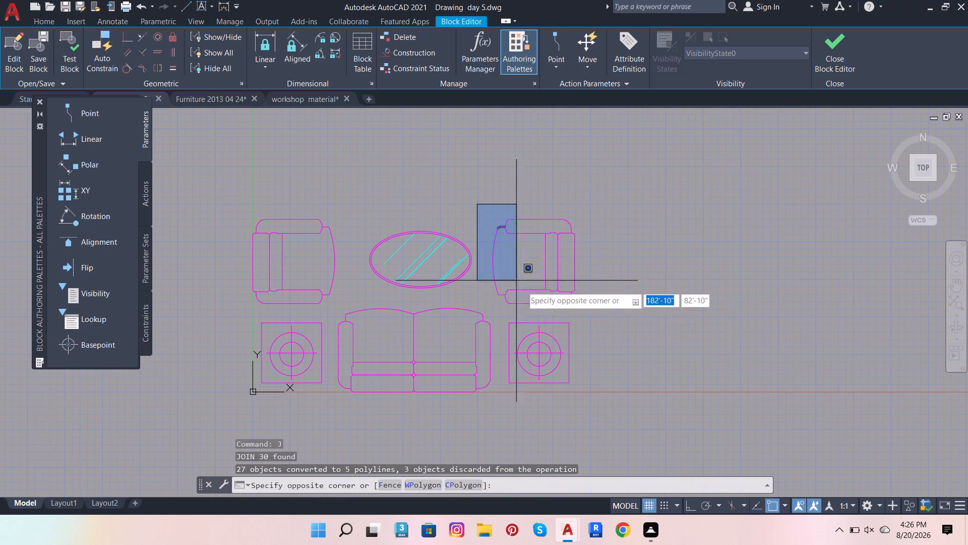
left_click(599, 308)
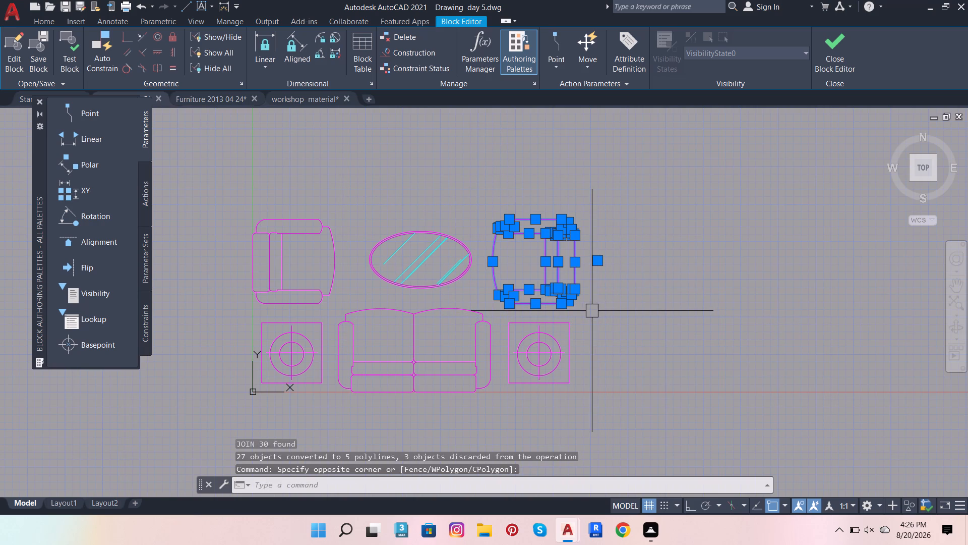
key("j")
key("Return")
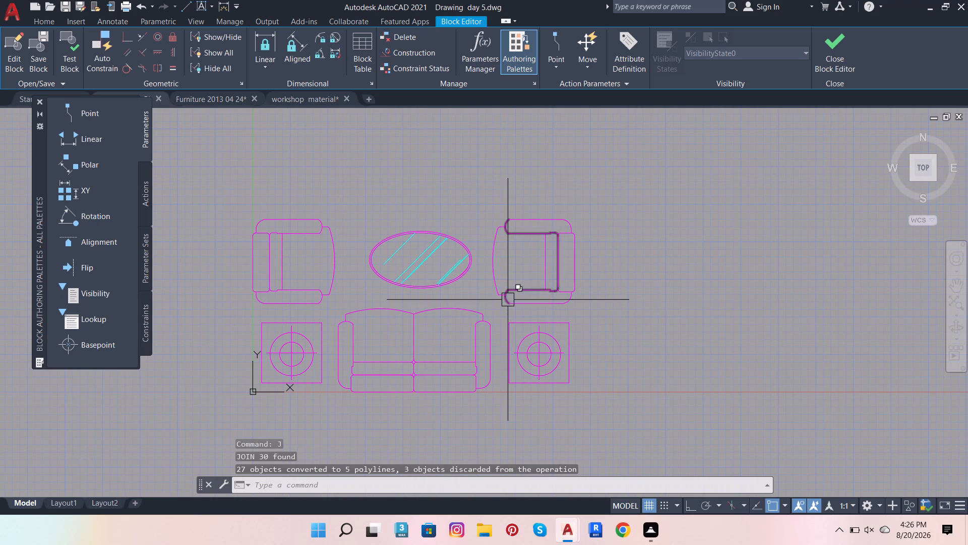
left_click(508, 300)
key("Escape")
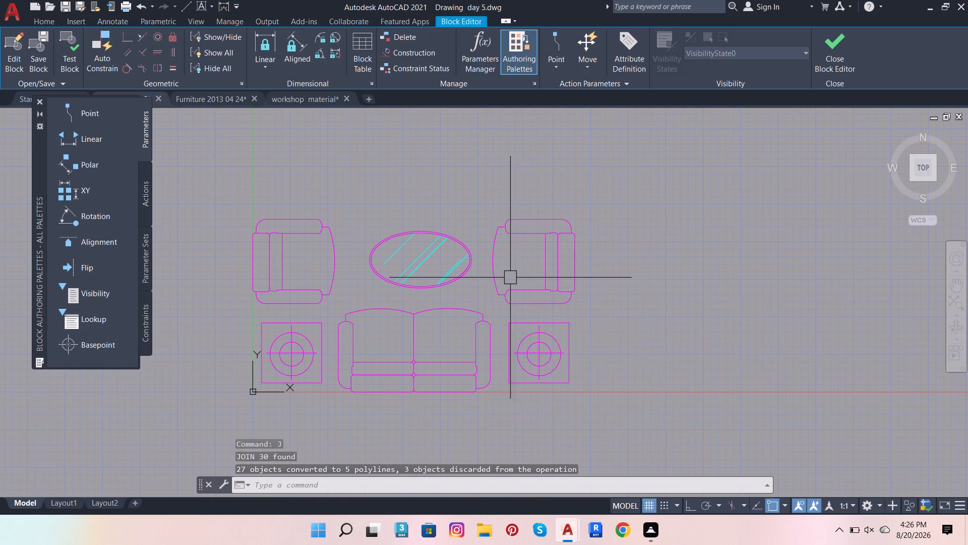
left_click(495, 282)
key("Escape")
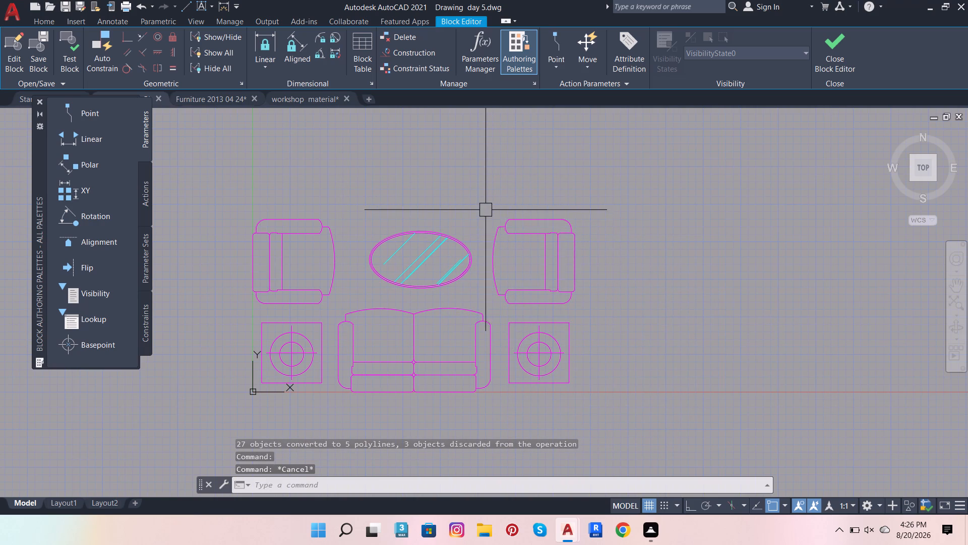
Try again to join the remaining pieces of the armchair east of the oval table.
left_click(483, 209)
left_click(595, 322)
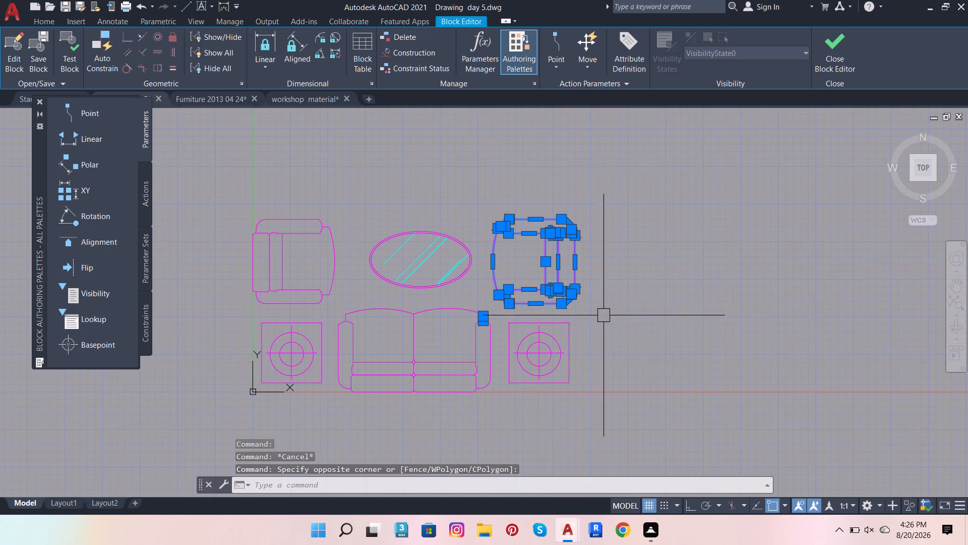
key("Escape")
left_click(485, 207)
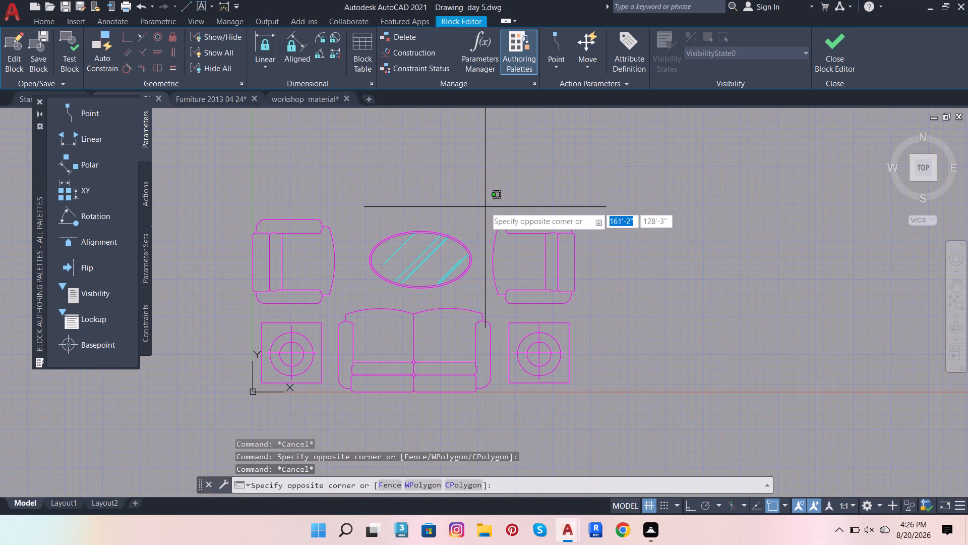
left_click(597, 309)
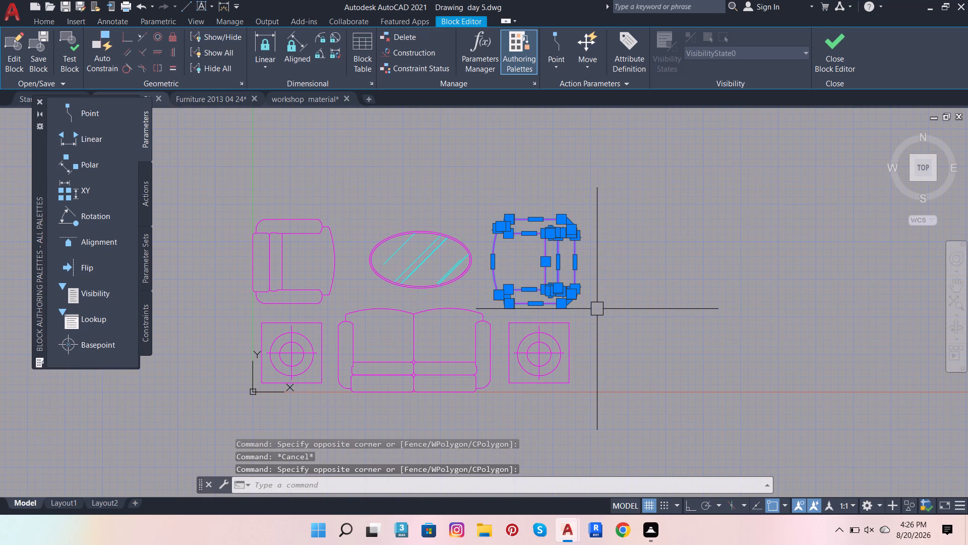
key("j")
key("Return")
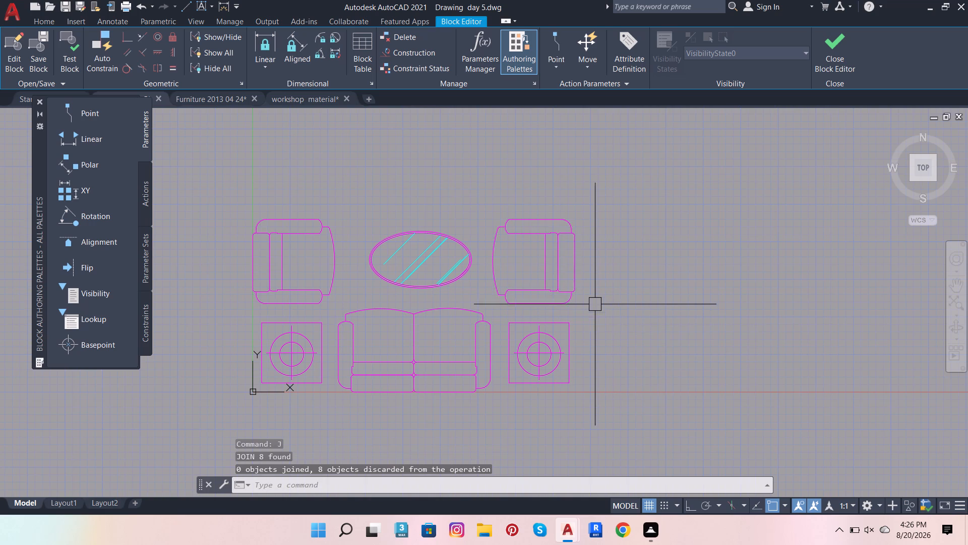
Move the armchair east of the oval table about 62' north, clear of the seating group.
left_click(474, 193)
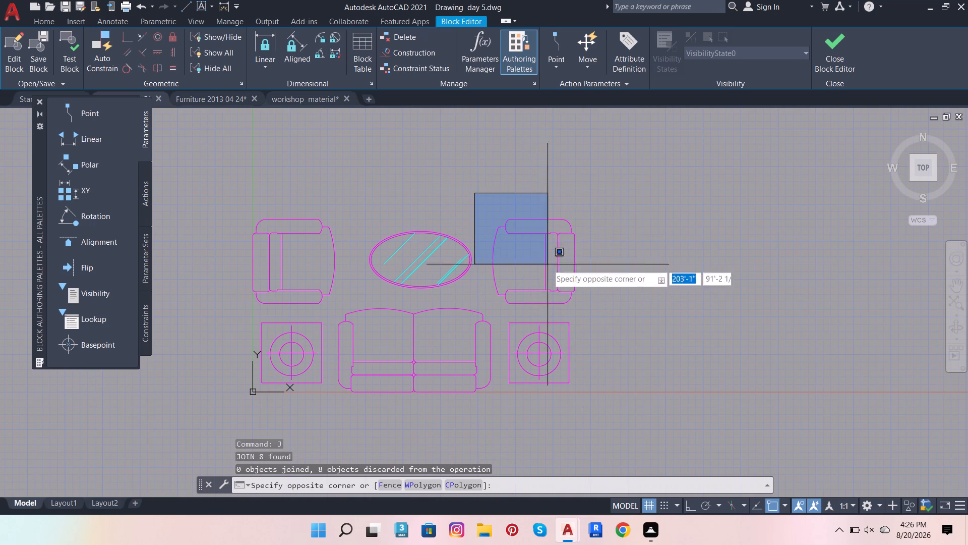
left_click(625, 308)
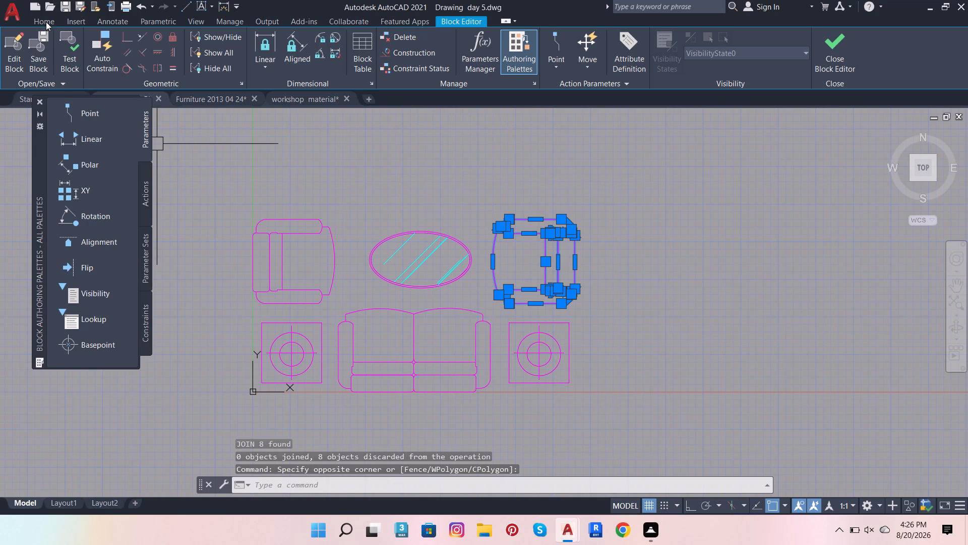
left_click(42, 22)
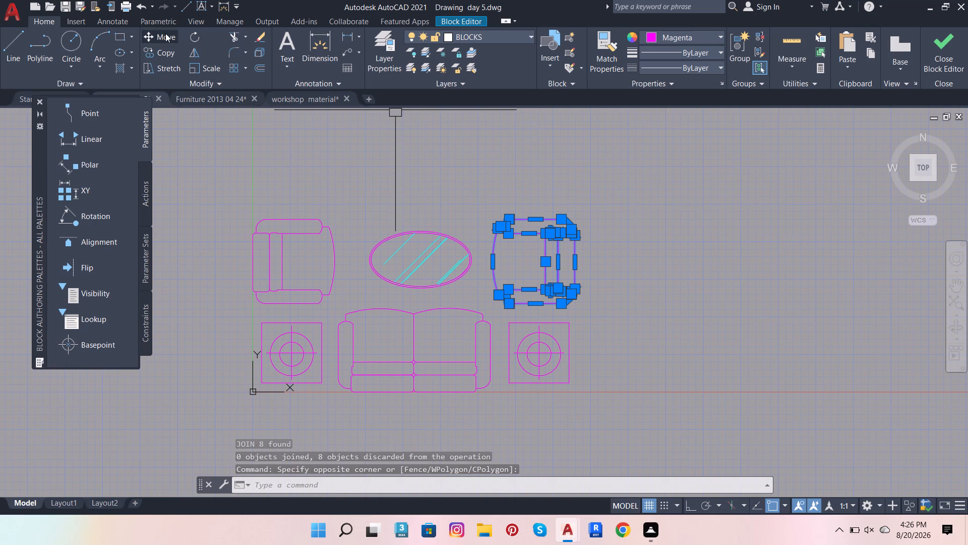
left_click(165, 33)
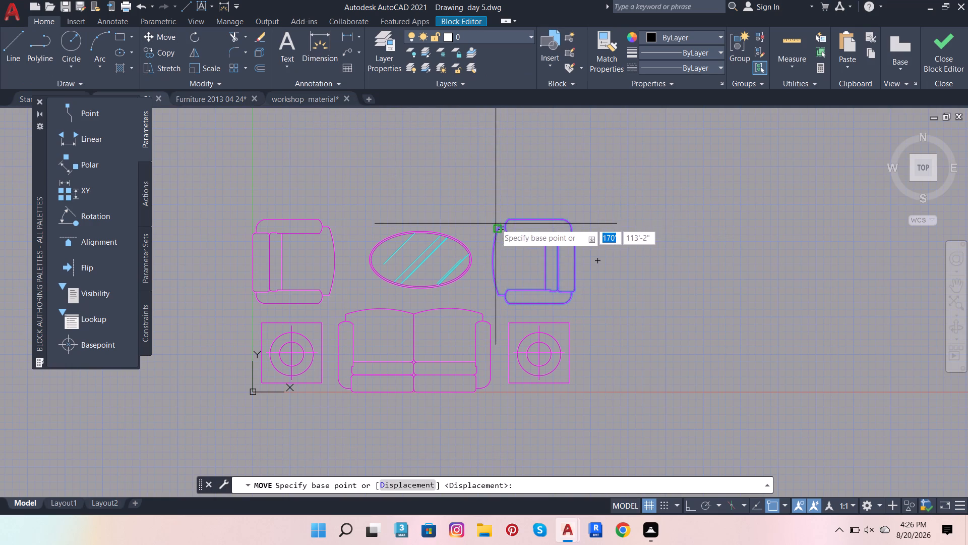
left_click(496, 224)
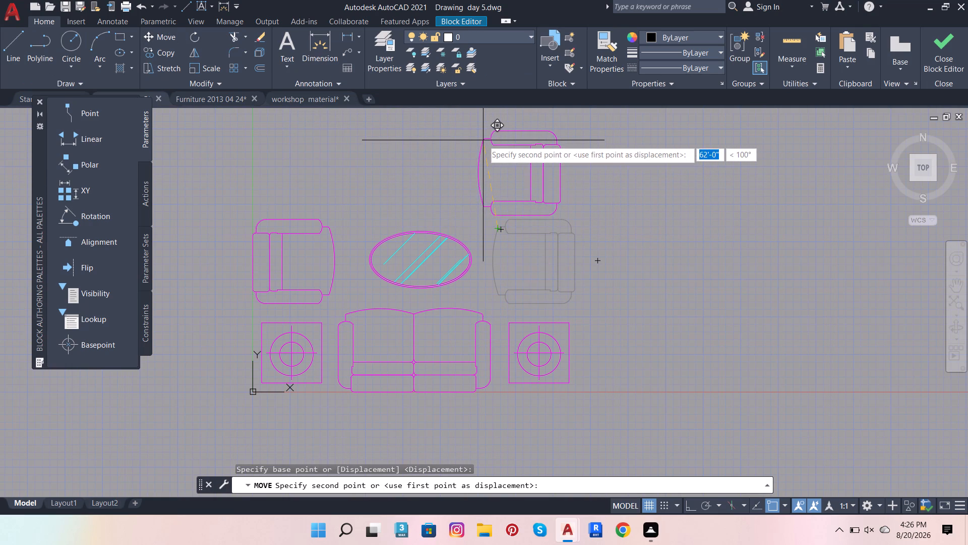
left_click(483, 140)
Rotate the moved armchair 90° counterclockwise with Ortho on, so that its seat faces south.
scroll(490, 226, "down", 2)
left_click(466, 167)
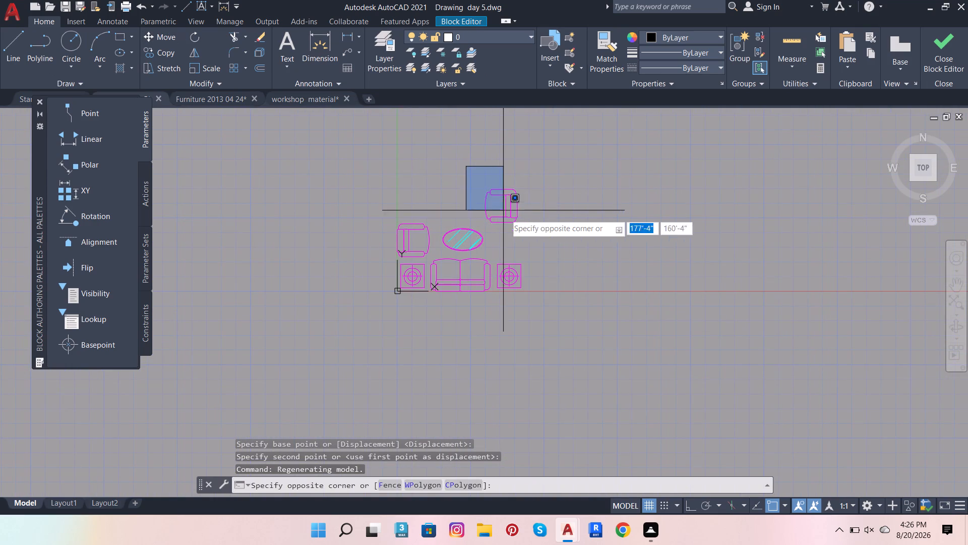
left_click(544, 231)
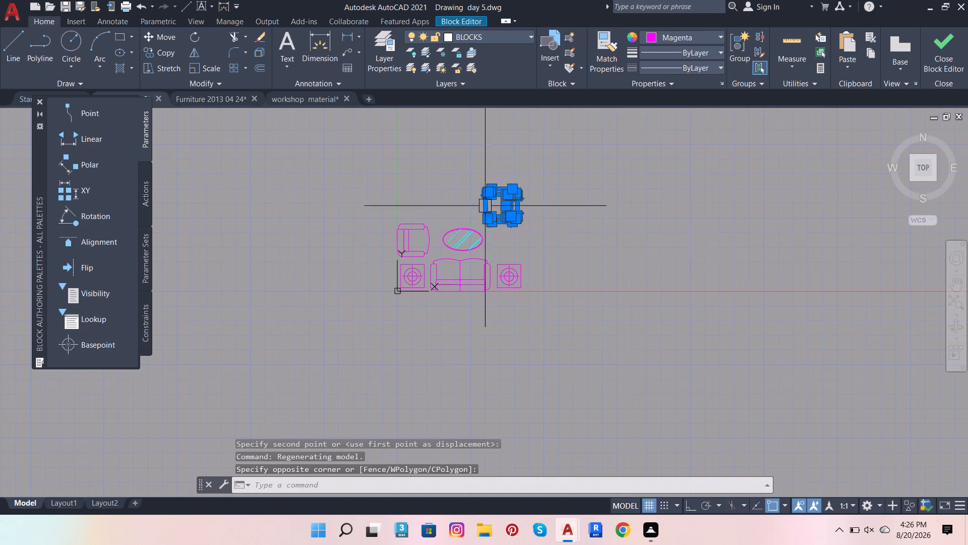
scroll(478, 199, "up", 2)
left_click(201, 32)
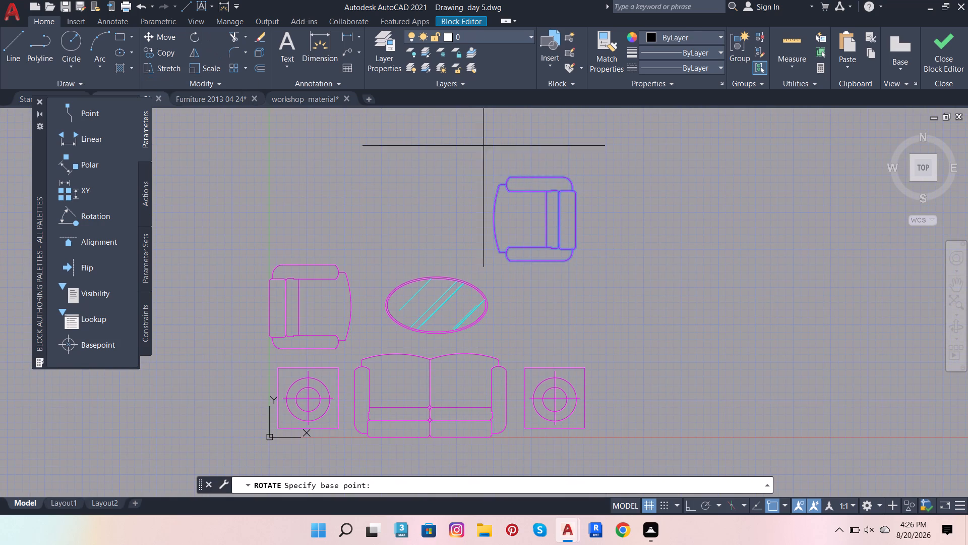
left_click(477, 194)
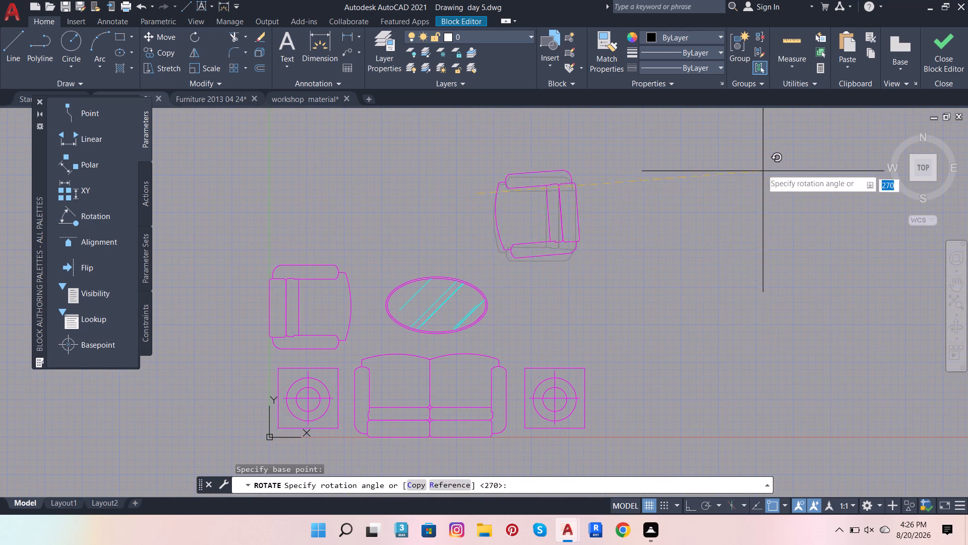
left_click(694, 507)
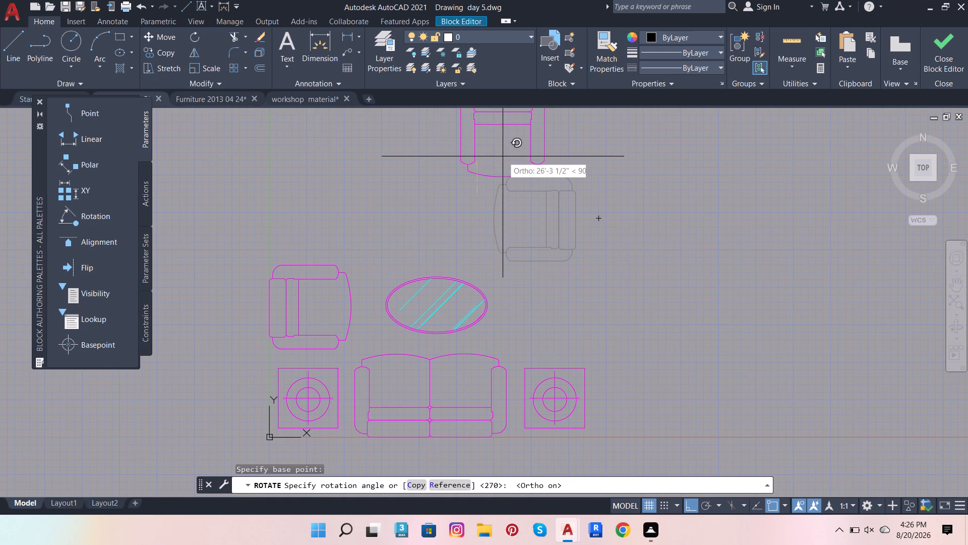
left_click(503, 156)
Move the rotated armchair straight south, closer to the oval table and northeast of it.
scroll(537, 291, "down", 2)
scroll(476, 274, "up", 1)
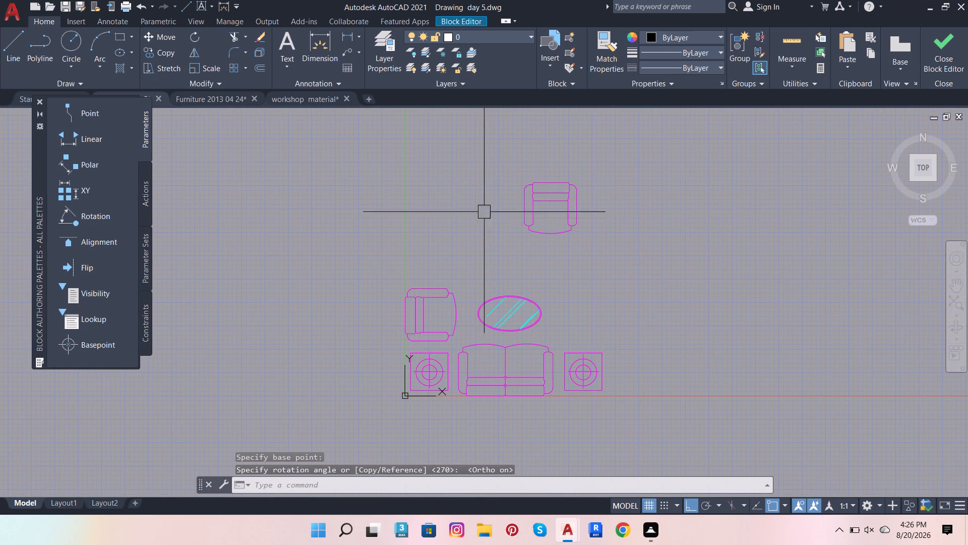
left_click(487, 175)
left_click(594, 271)
scroll(523, 224, "up", 2)
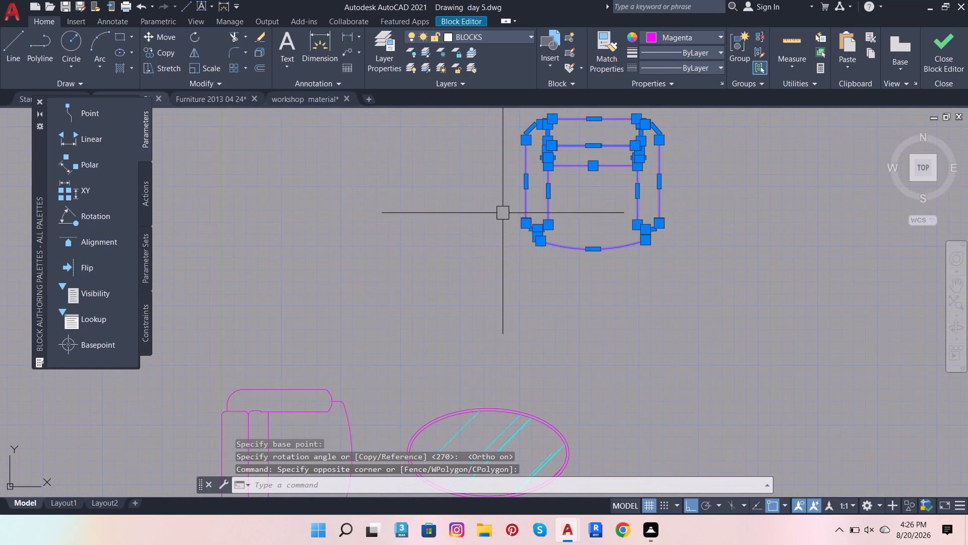
left_click(161, 34)
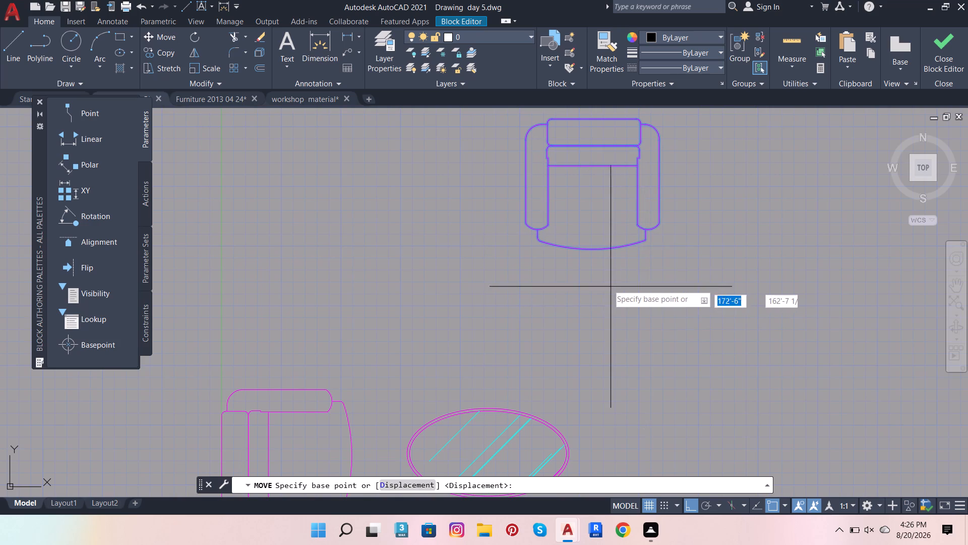
left_click(611, 250)
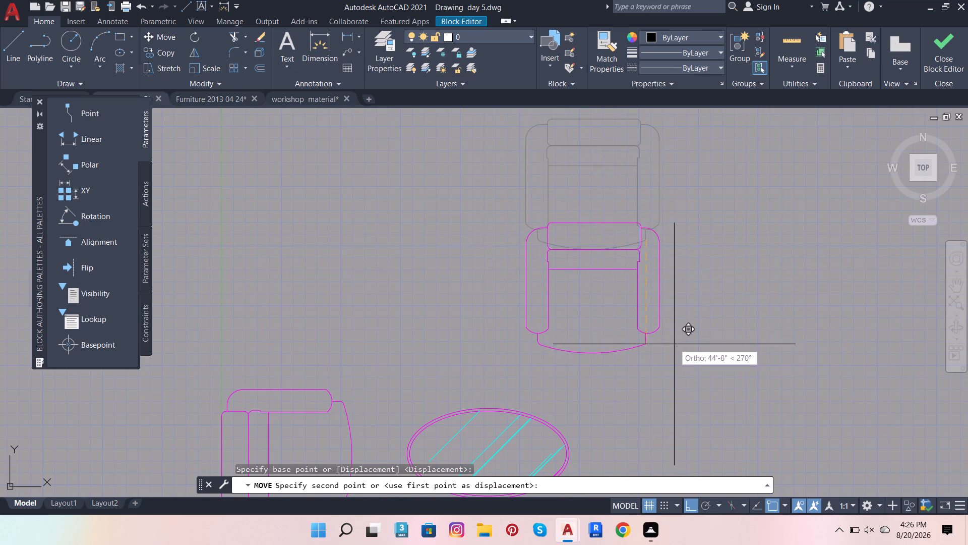
left_click(681, 364)
Copy the rotated armchair about 81' straight west, making a pair north of the oval table.
left_click(475, 231)
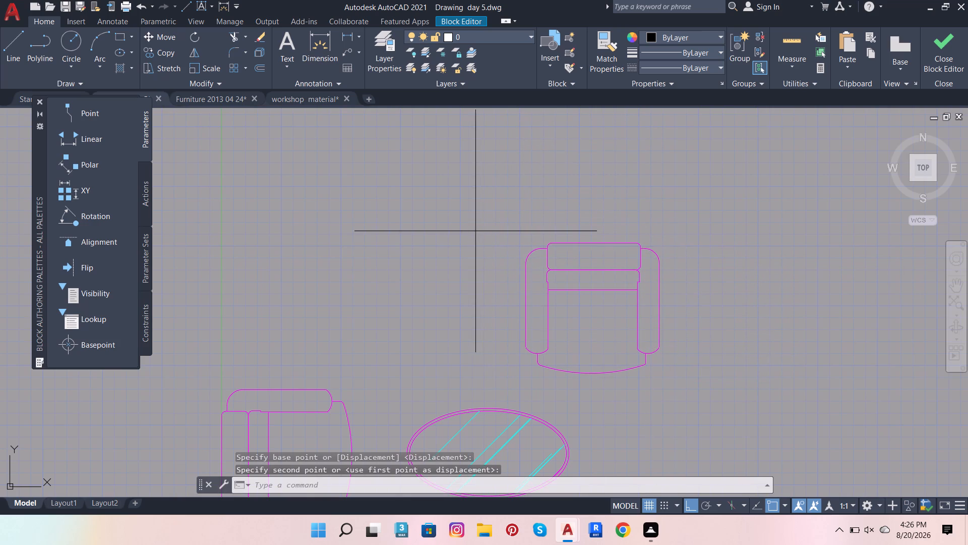
left_click(751, 394)
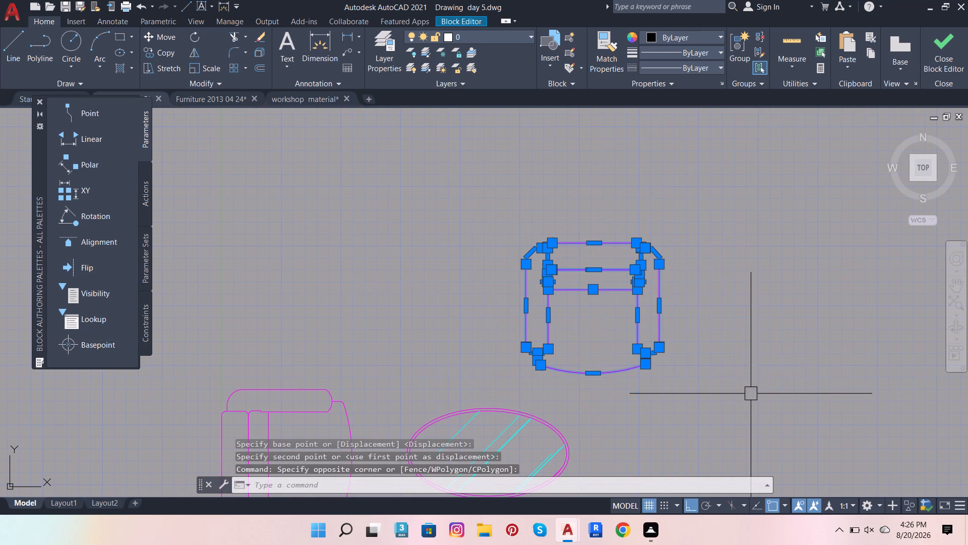
left_click(165, 49)
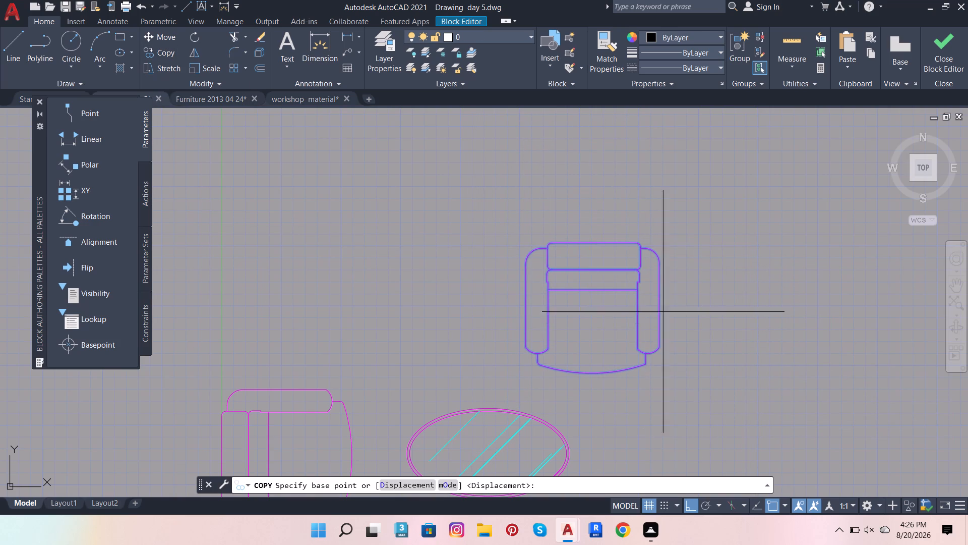
left_click(650, 363)
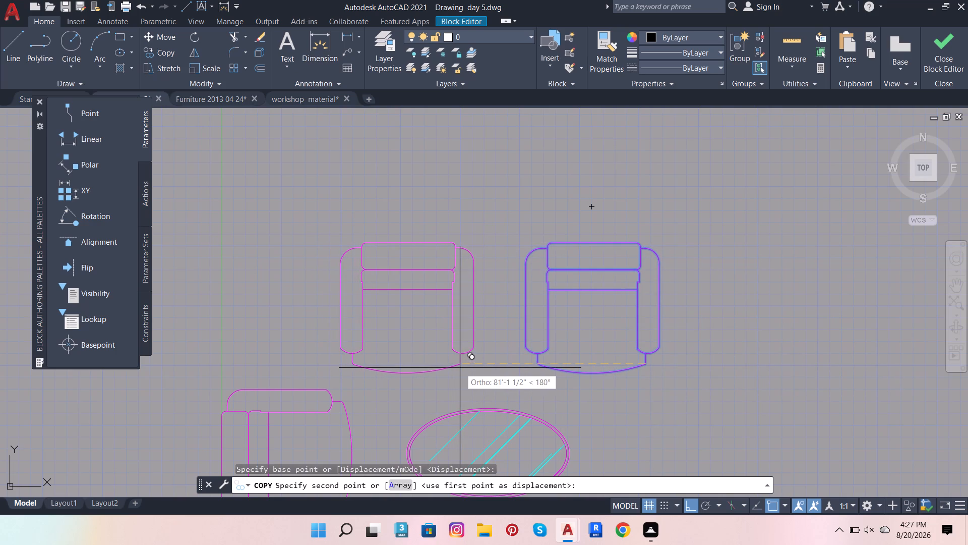
left_click(460, 368)
scroll(705, 329, "down", 2)
key("Escape")
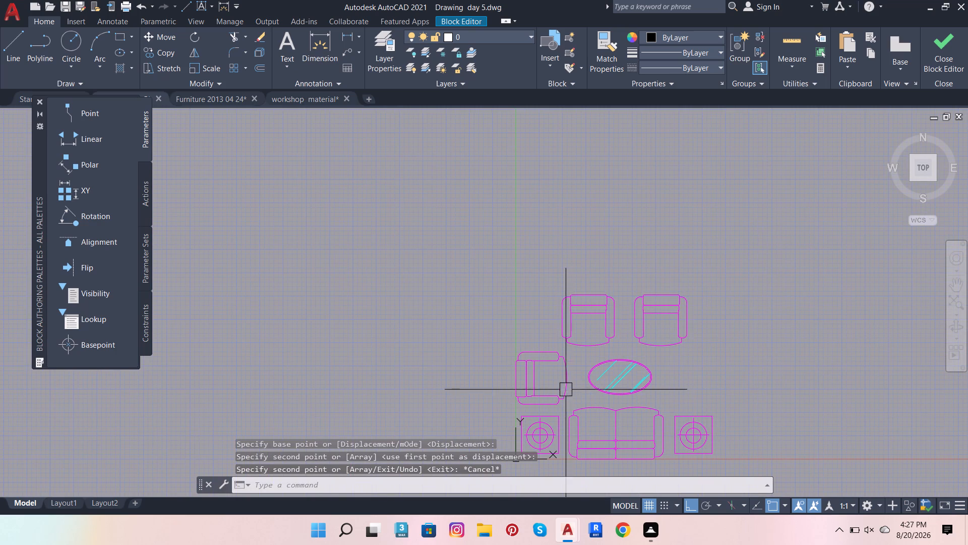
Delete the original east-facing armchair on the west side of the oval table.
left_click(499, 350)
left_click(580, 410)
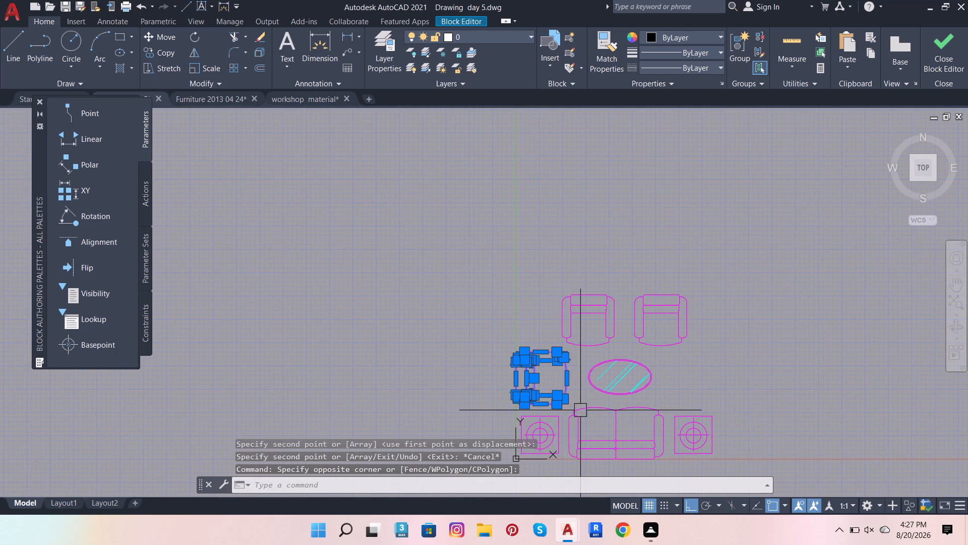
scroll(577, 387, "up", 1)
key("Delete")
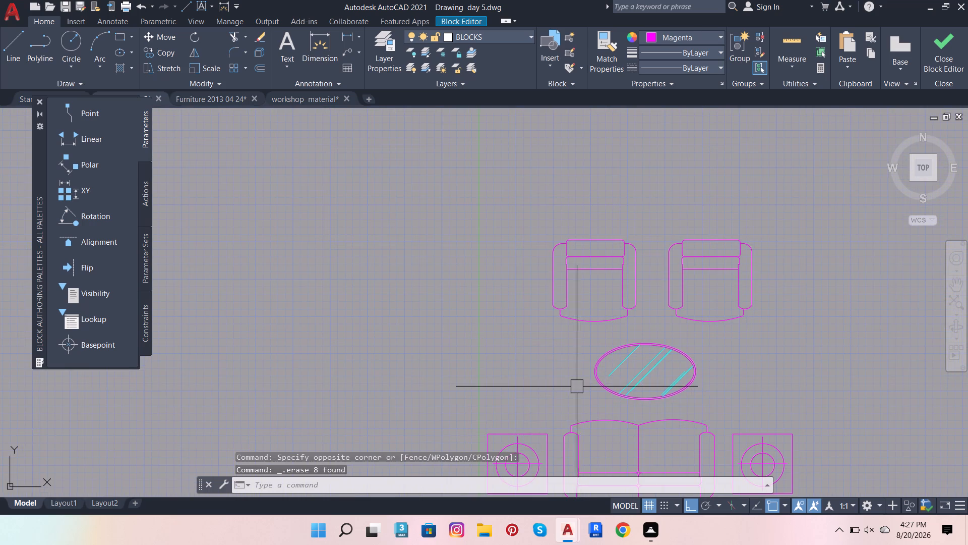
Delete the two square side tables with circular lamps on either side of the two-seat sofa.
scroll(576, 387, "down", 1)
scroll(571, 429, "down", 2)
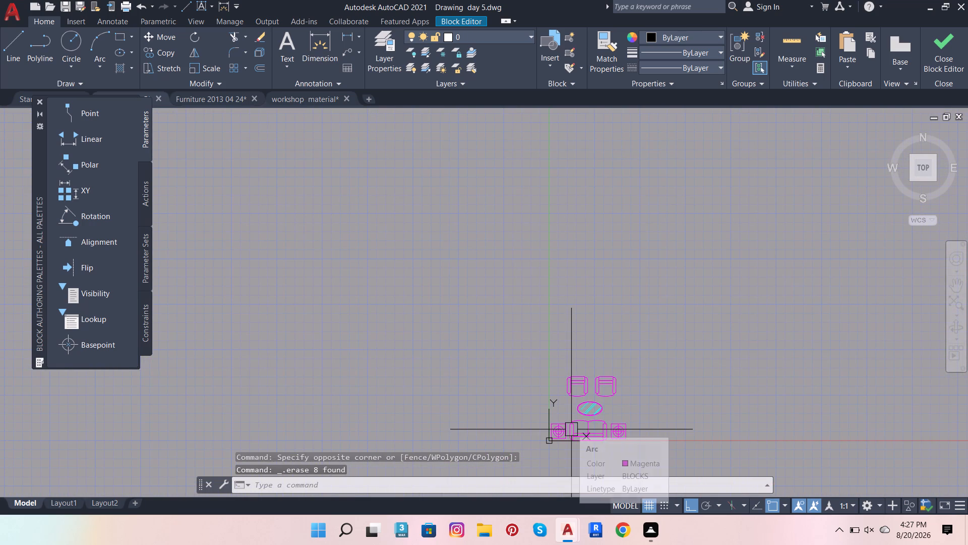
scroll(565, 434, "up", 1)
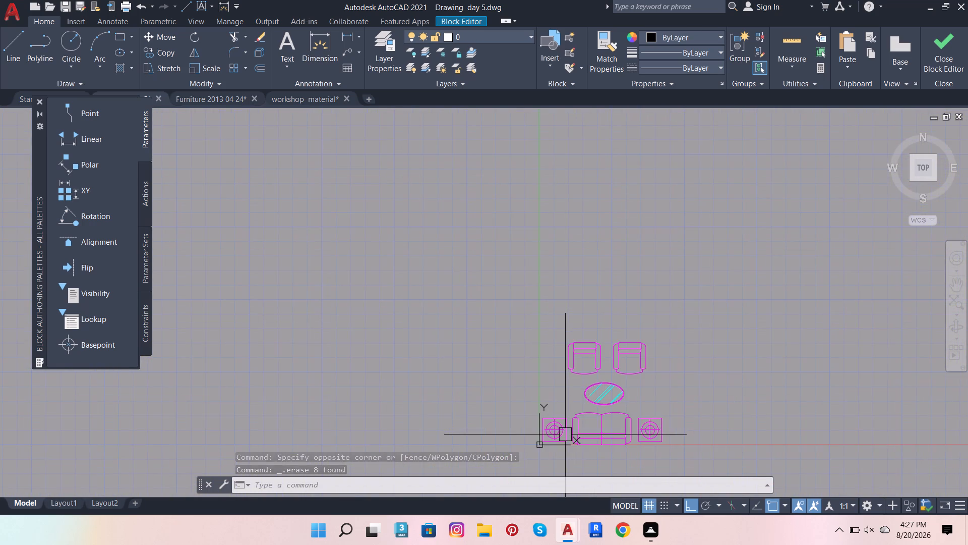
scroll(565, 435, "up", 3)
left_click(440, 355)
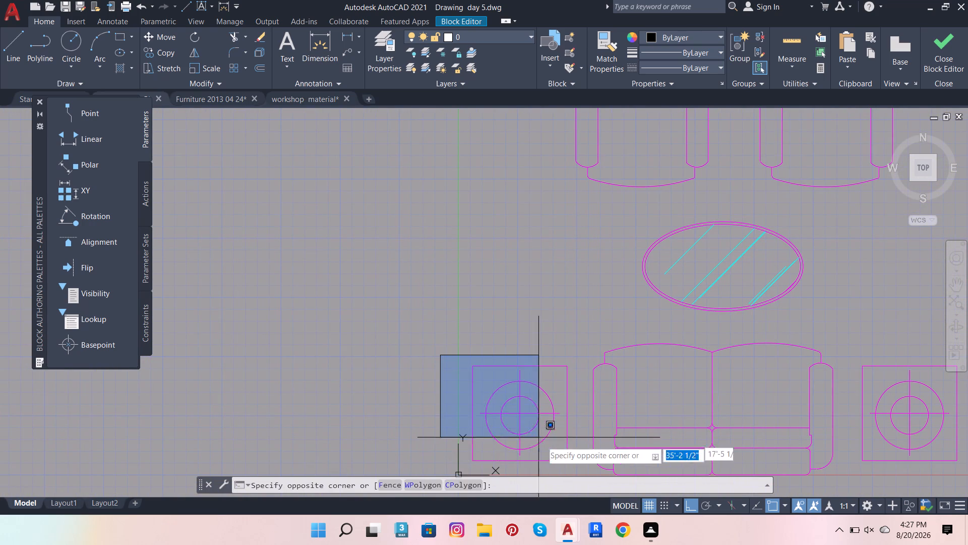
left_click(582, 464)
scroll(577, 430, "down", 3)
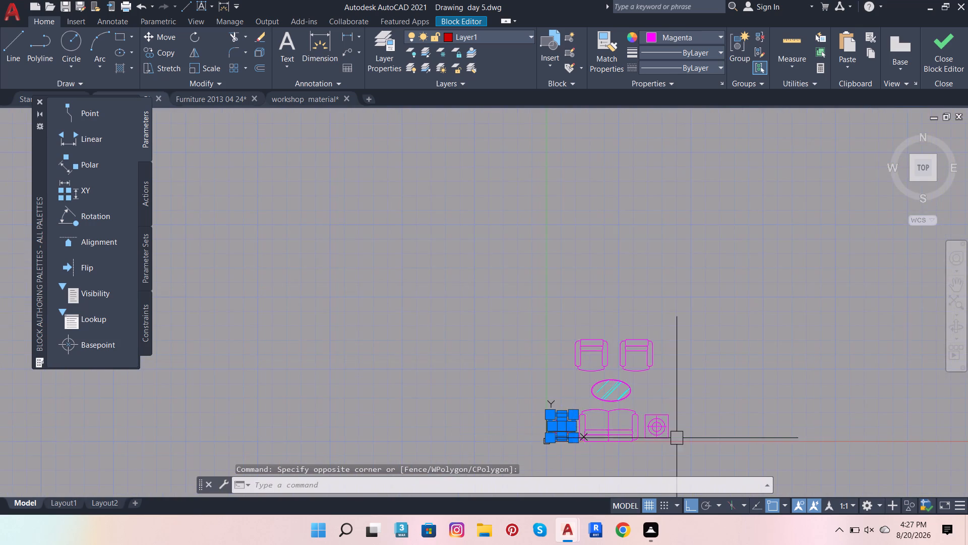
scroll(677, 438, "up", 2)
left_click(589, 370)
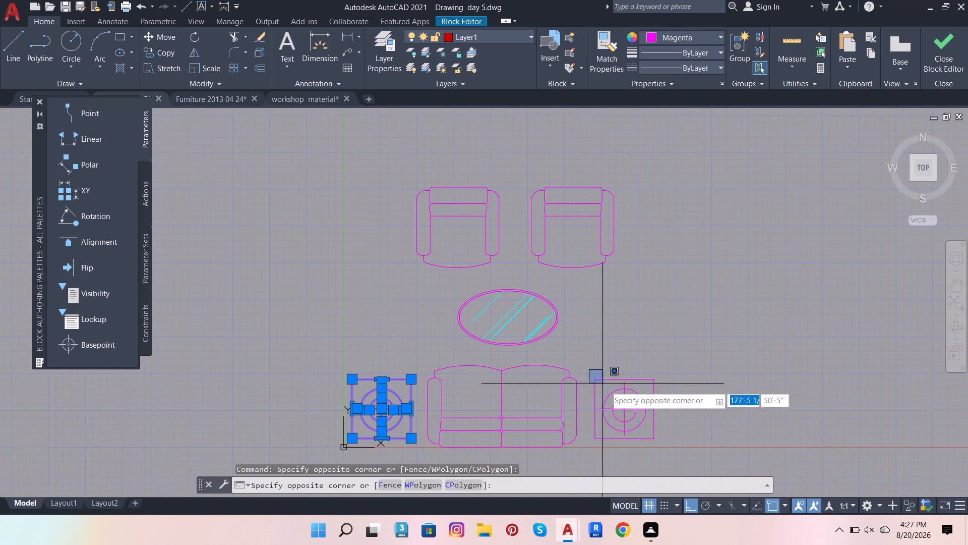
left_click(689, 477)
key("Delete")
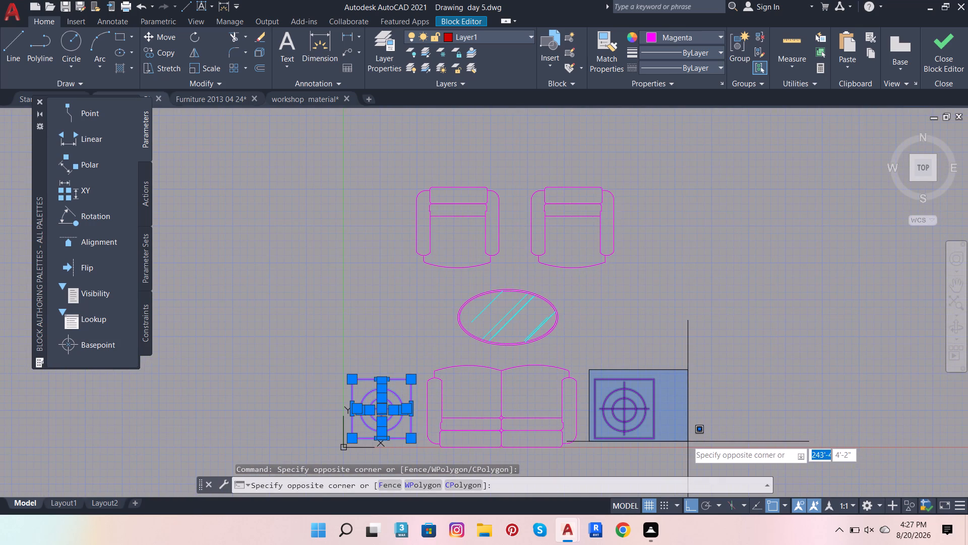
key("Delete")
left_click(686, 442)
key("Delete")
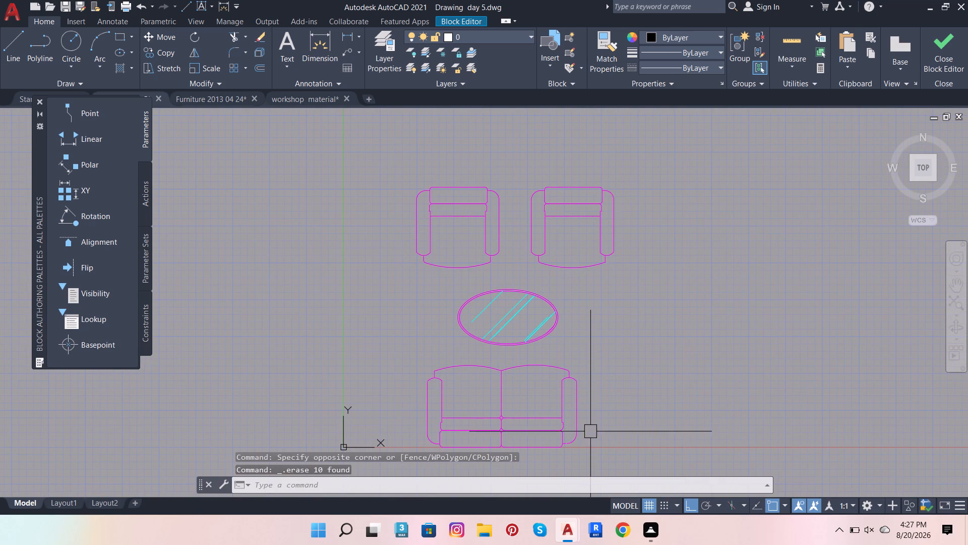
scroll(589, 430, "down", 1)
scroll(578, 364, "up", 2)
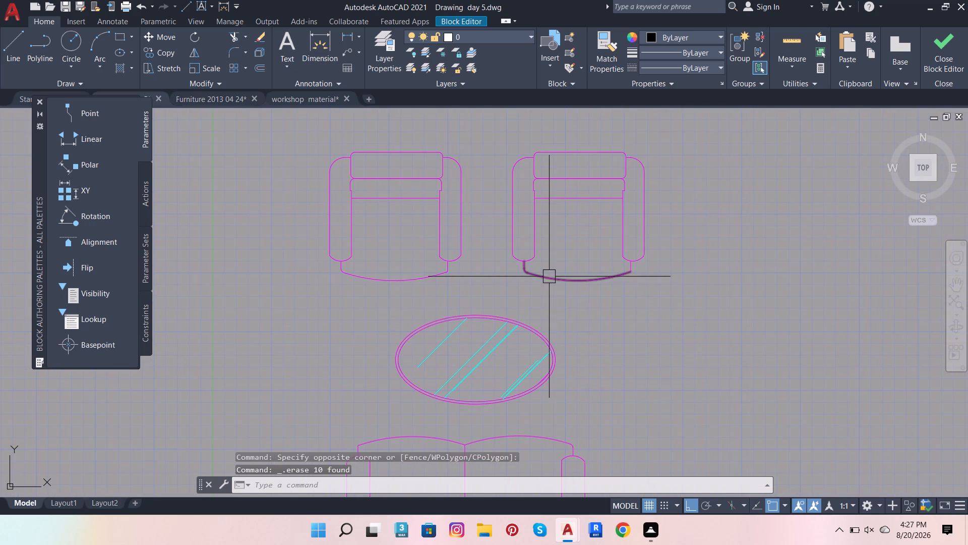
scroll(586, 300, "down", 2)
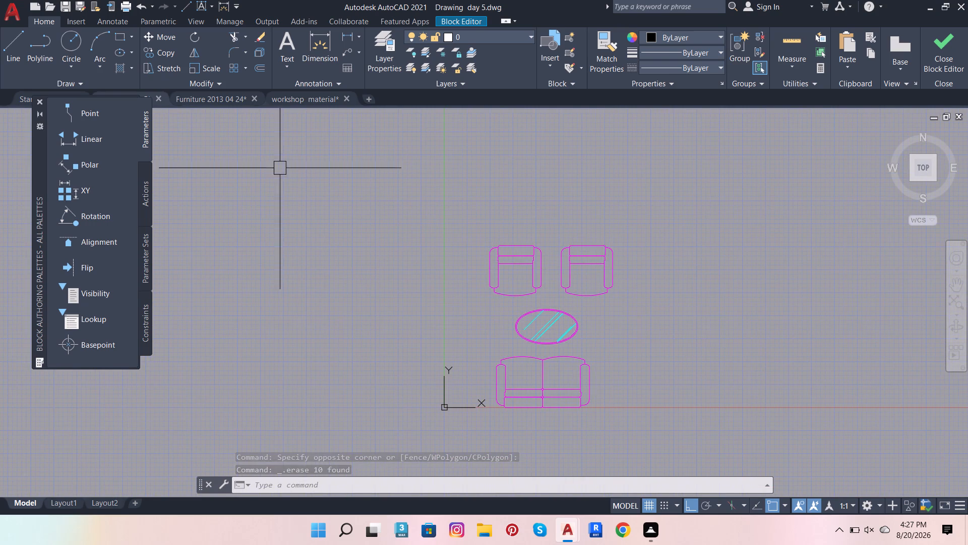
Copy the three-seat sofa with the wavy backrest from the Furniture 2013 04 24 drawing and return to Drawing day 5.
left_click(224, 100)
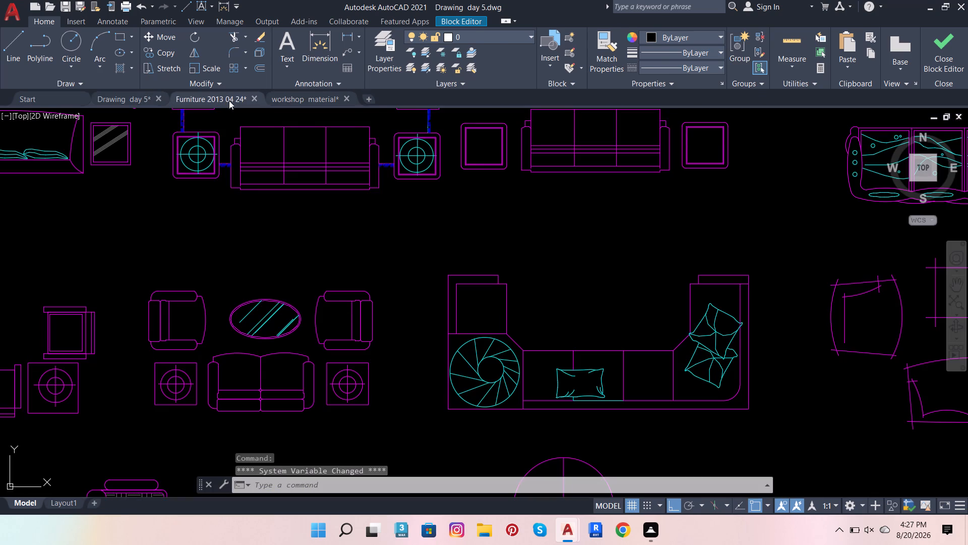
scroll(456, 345, "down", 2)
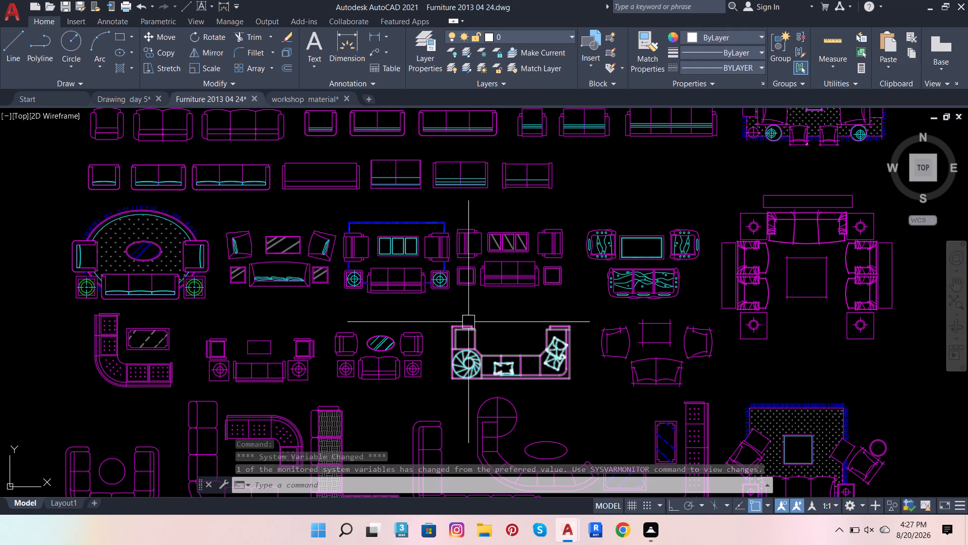
scroll(365, 314, "down", 1)
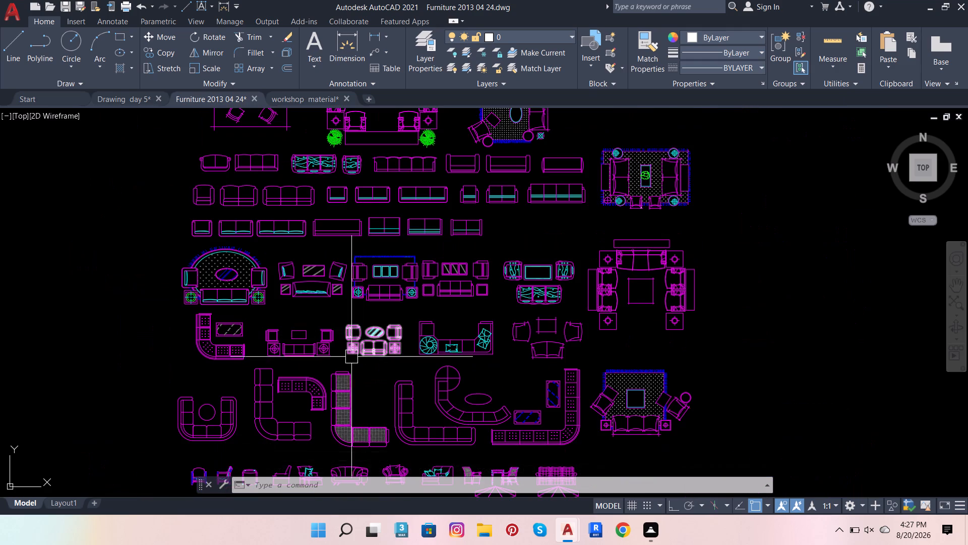
scroll(289, 153, "up", 2)
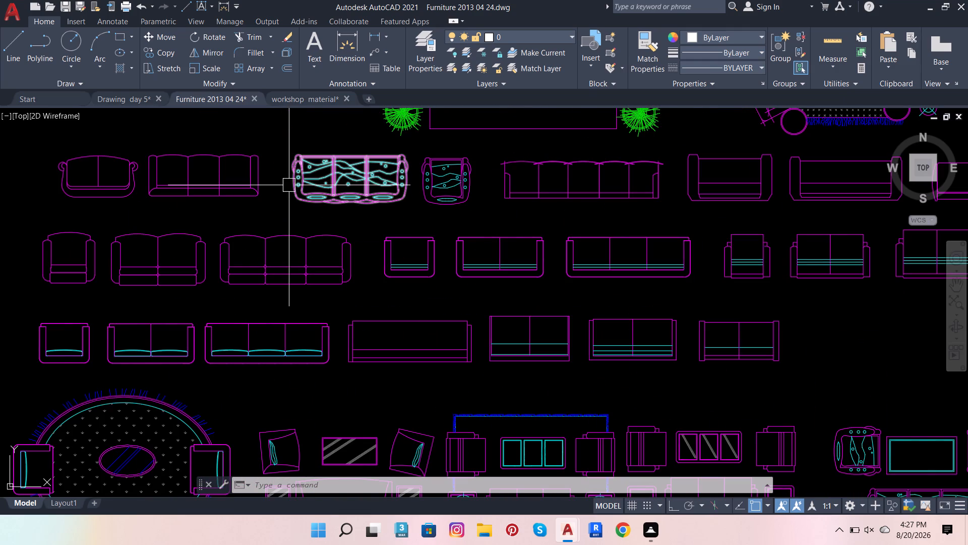
left_click(209, 226)
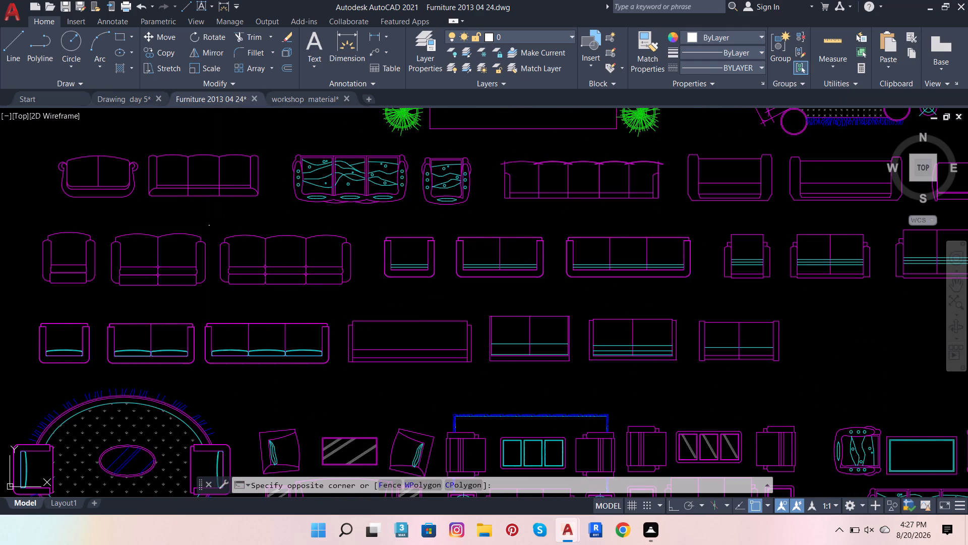
left_click(378, 298)
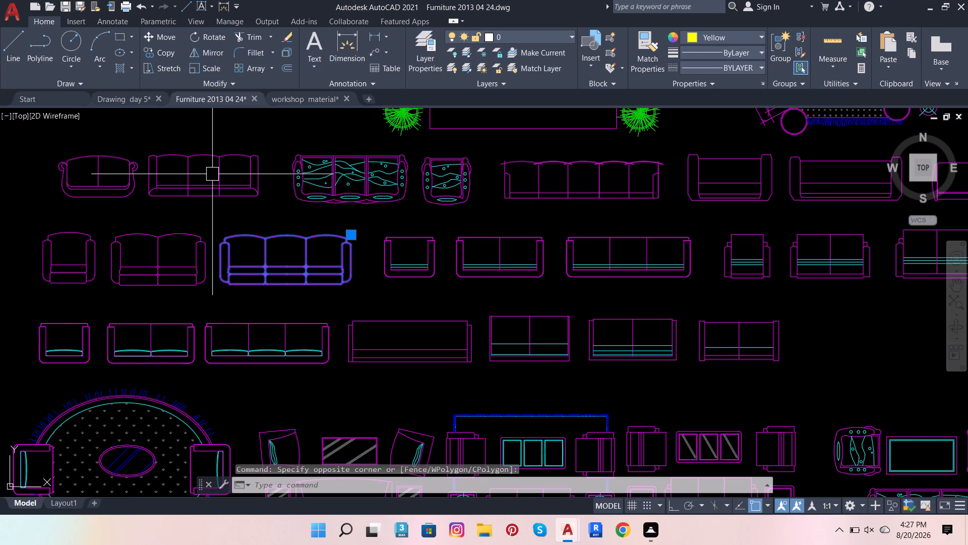
key("ctrl+c")
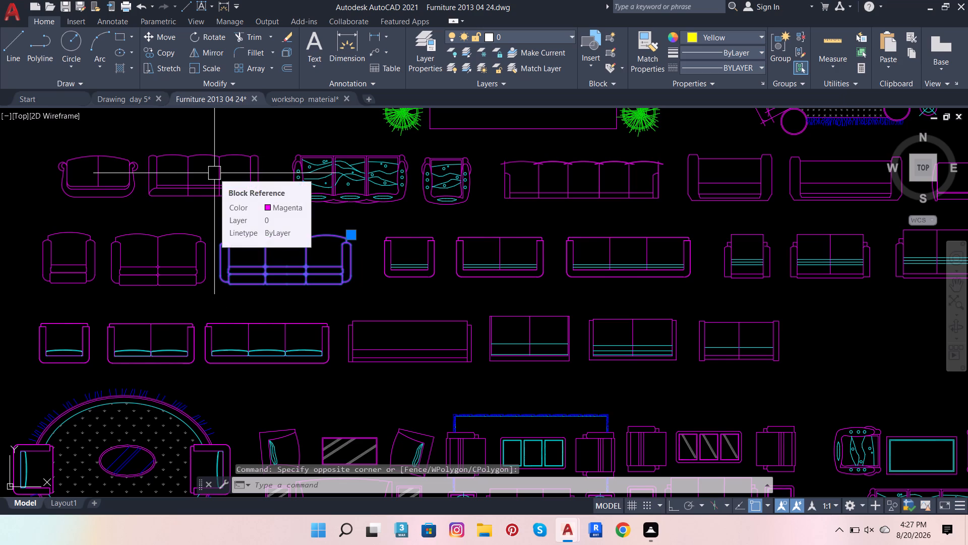
left_click(144, 95)
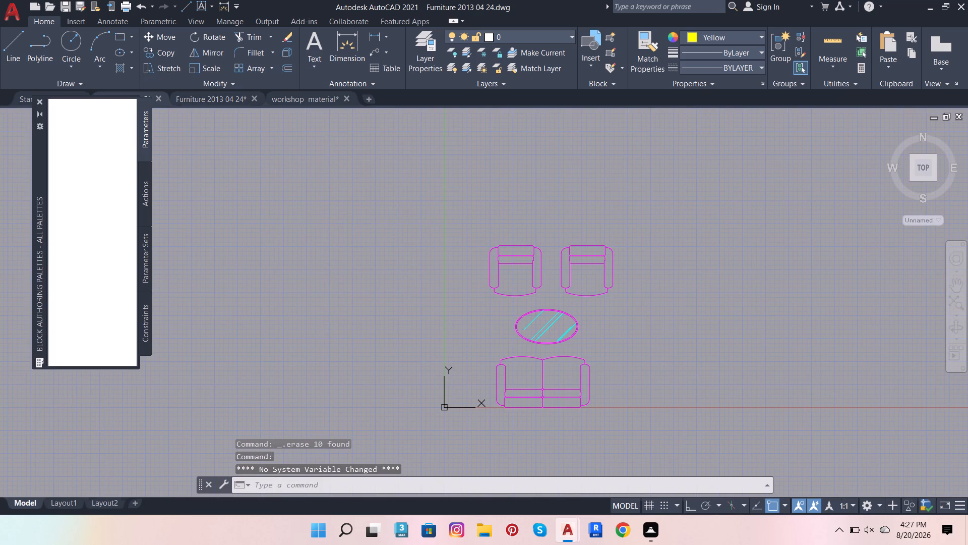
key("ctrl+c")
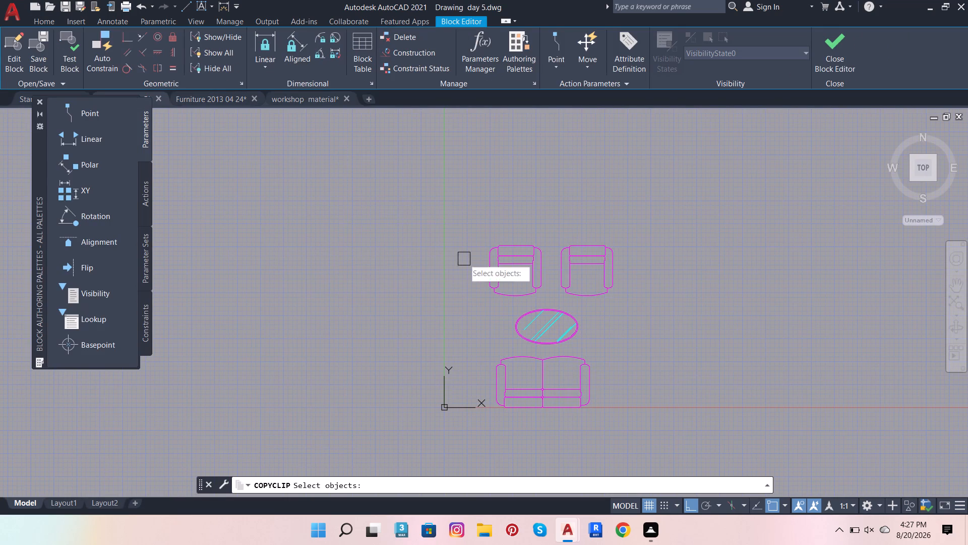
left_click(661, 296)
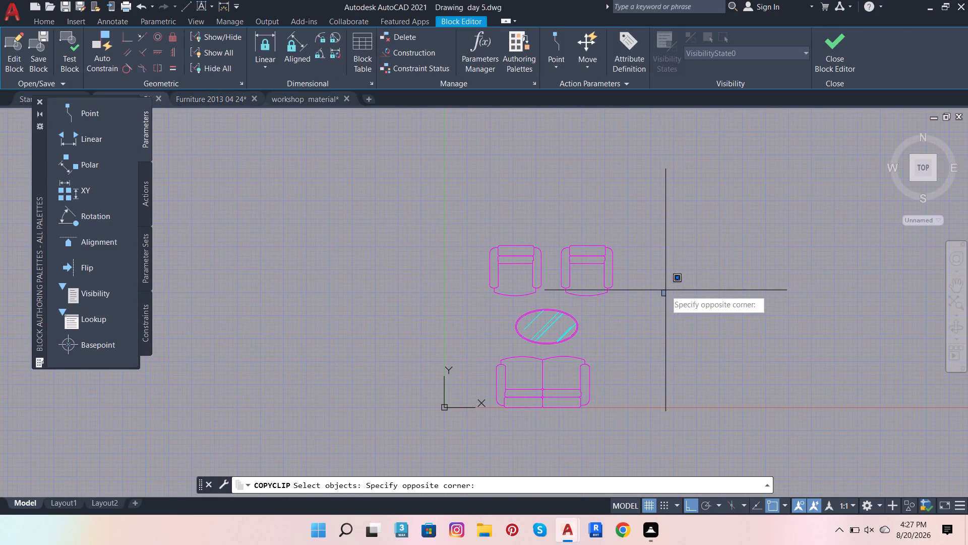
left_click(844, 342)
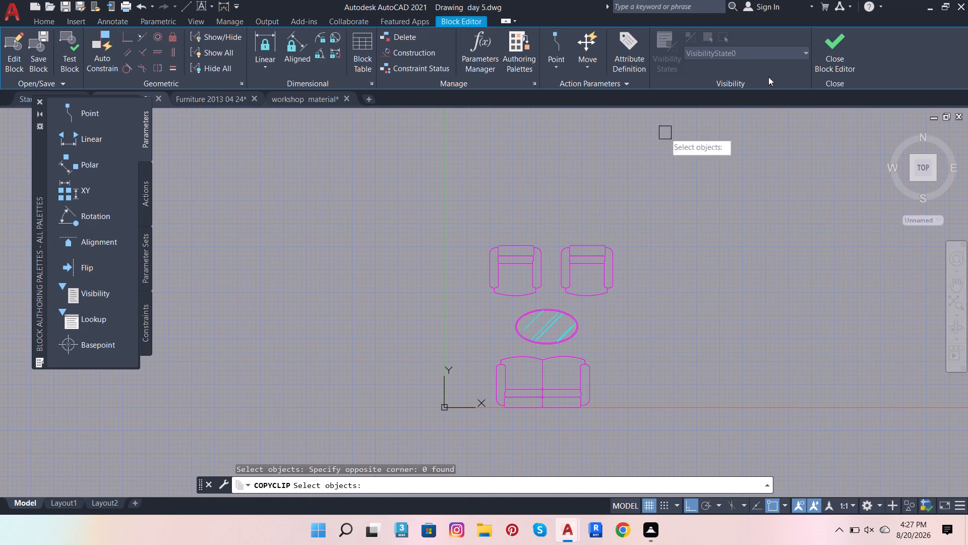
Close the Block Editor, saving the changes to the seating set block.
left_click(829, 63)
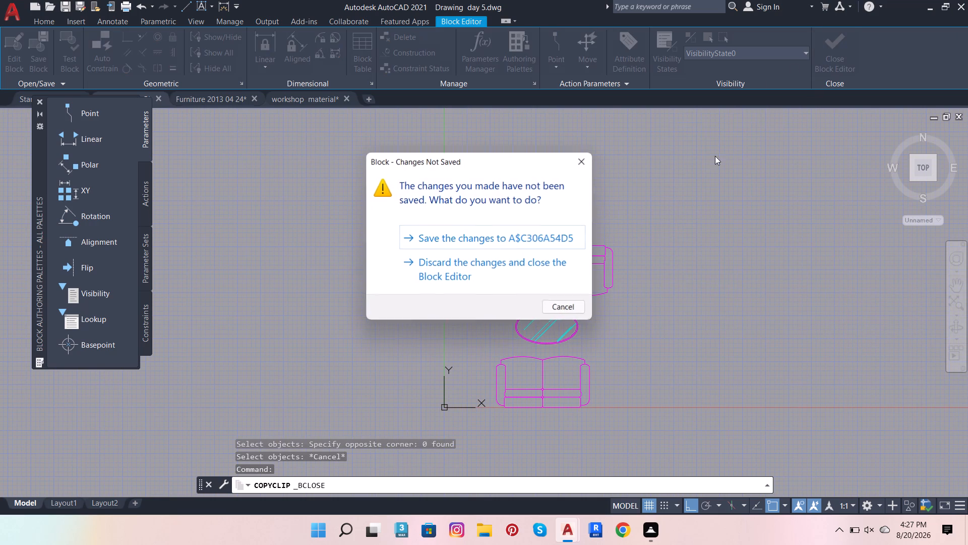
left_click(521, 245)
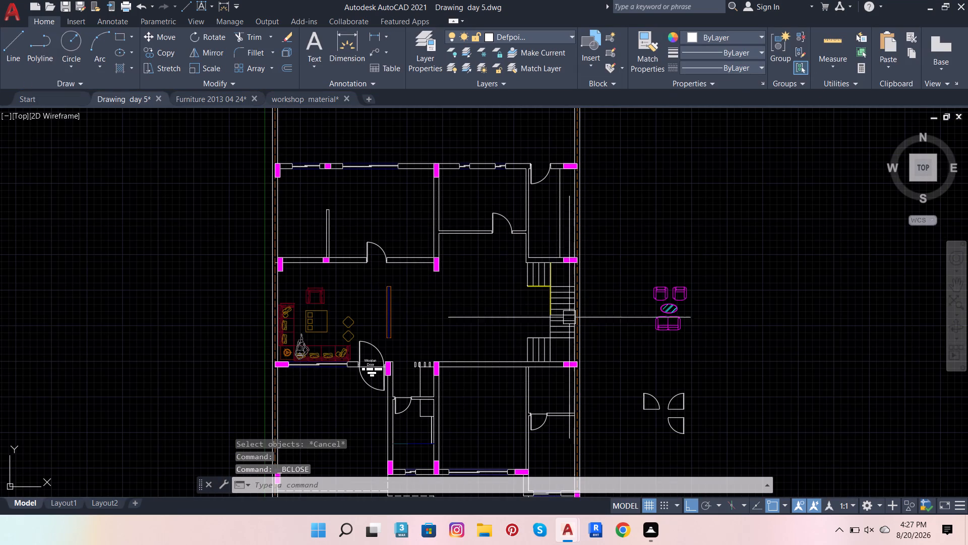
Paste the three-seat sofa just east of the seating set's two-seat sofa, outside the floor plan.
scroll(731, 342, "up", 2)
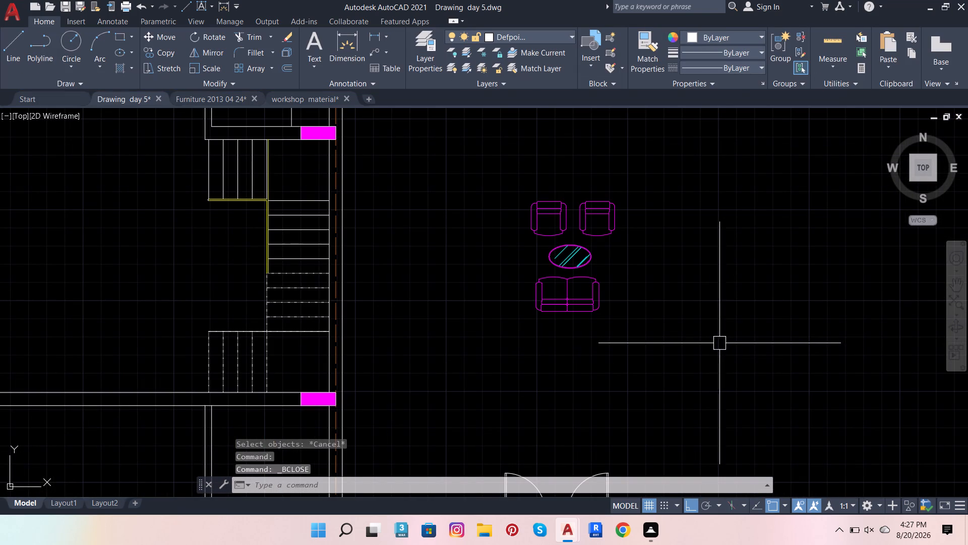
key("ctrl+v")
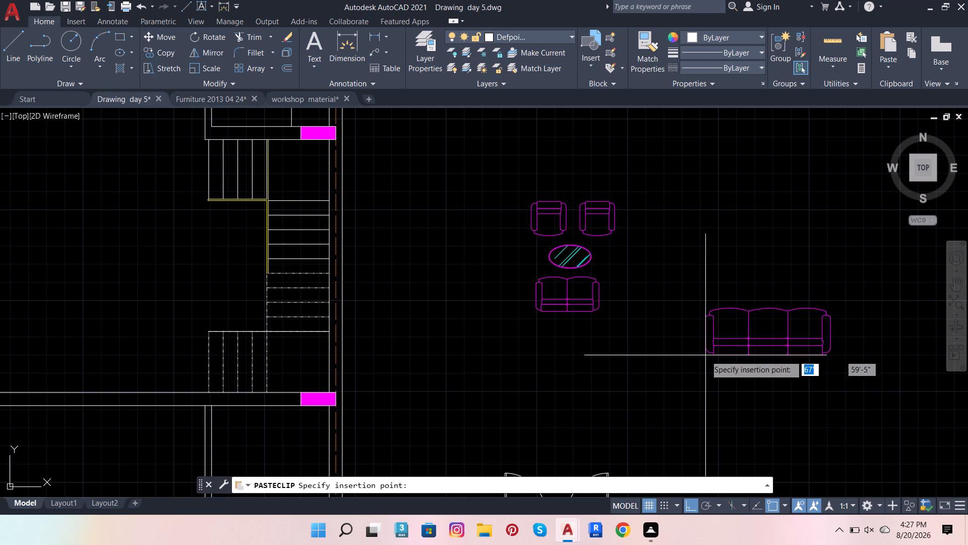
left_click(651, 319)
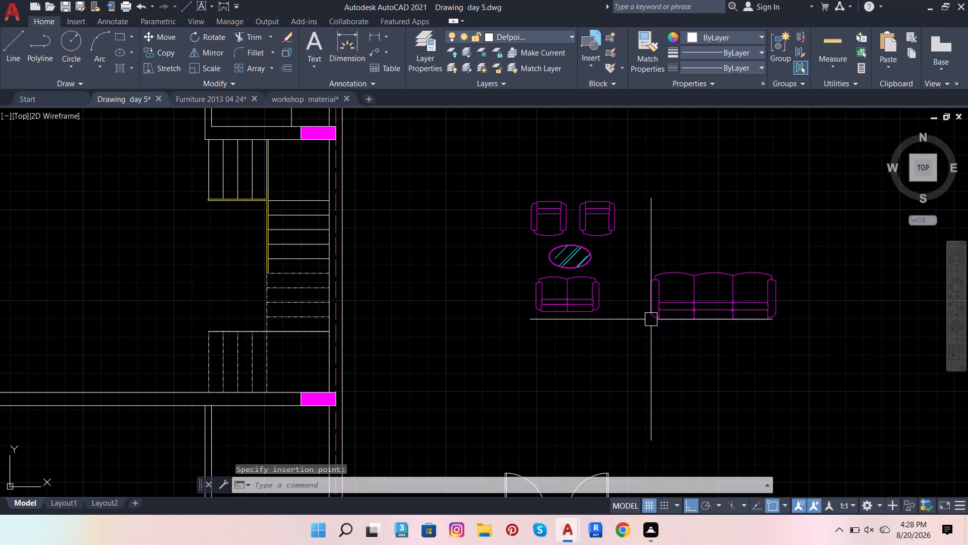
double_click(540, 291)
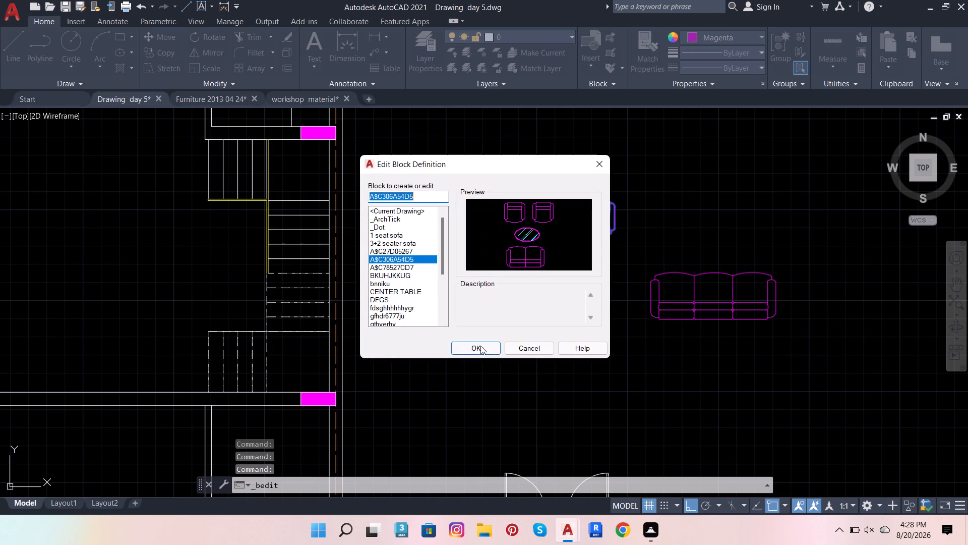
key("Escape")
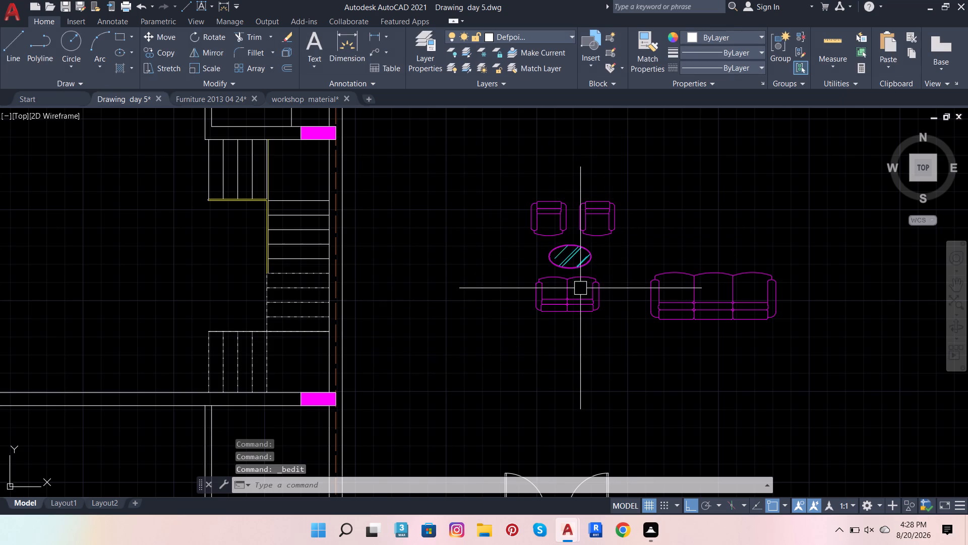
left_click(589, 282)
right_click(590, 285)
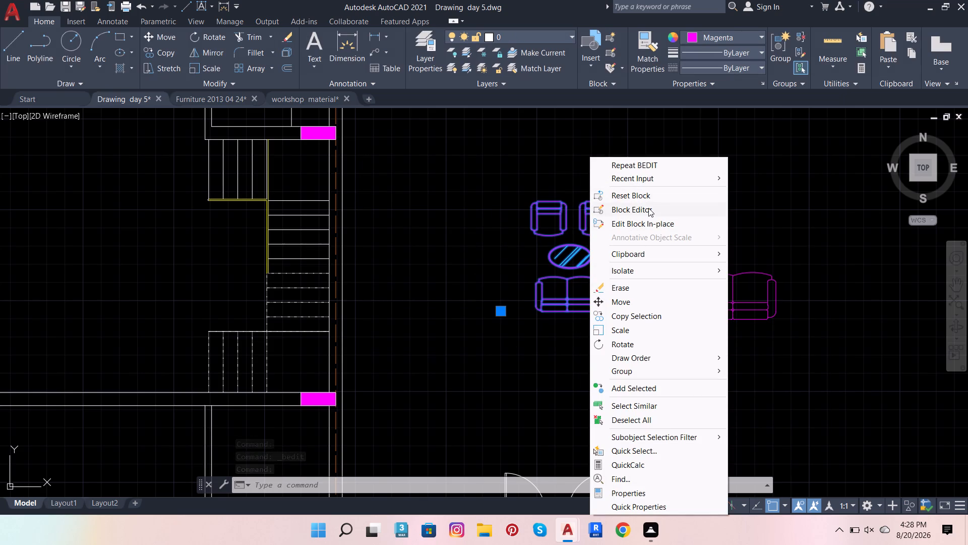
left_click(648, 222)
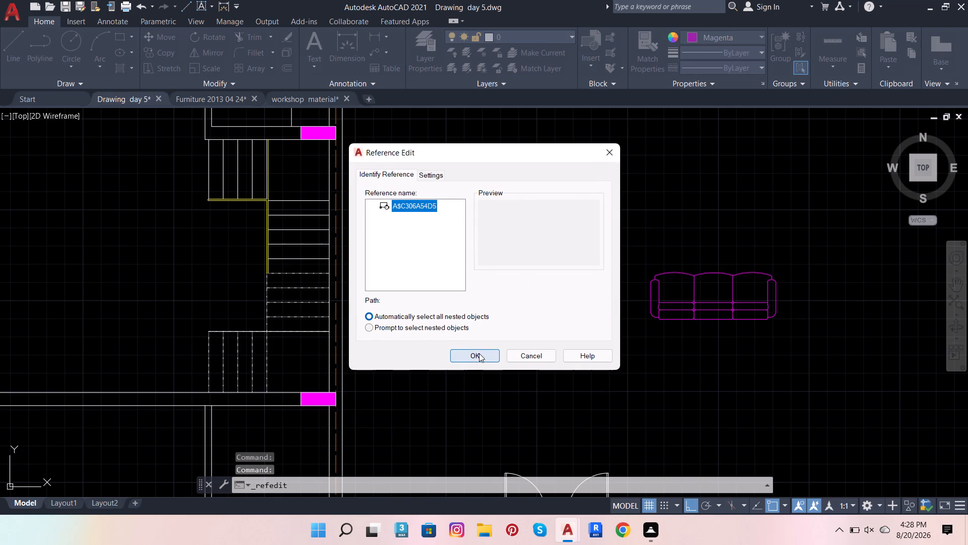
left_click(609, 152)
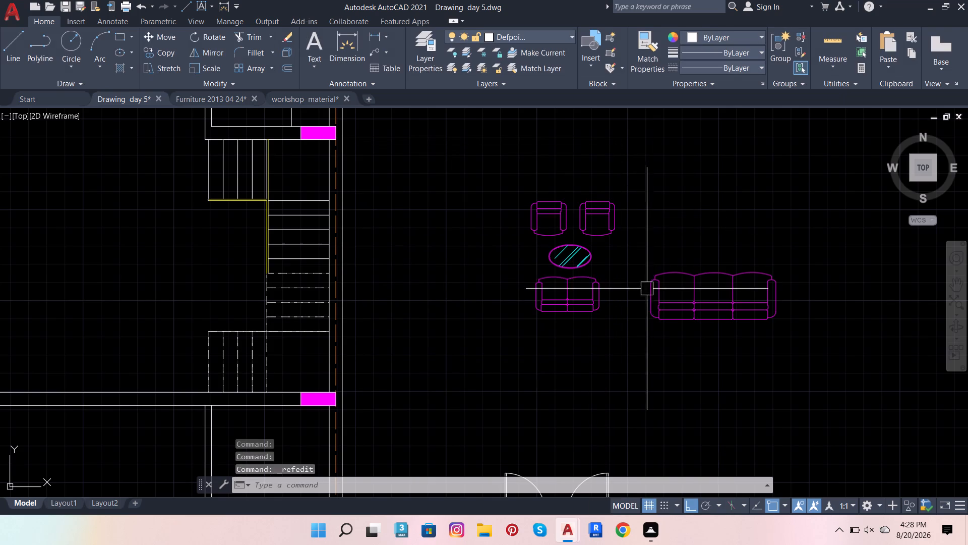
Copy the pasted three-seat sofa east of the seating set to the clipboard.
left_click(653, 278)
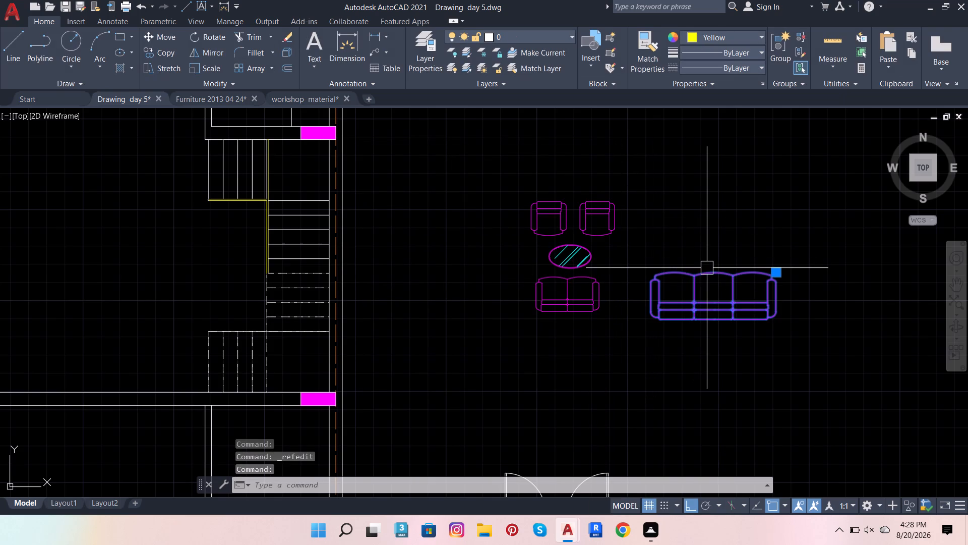
key("ctrl+c")
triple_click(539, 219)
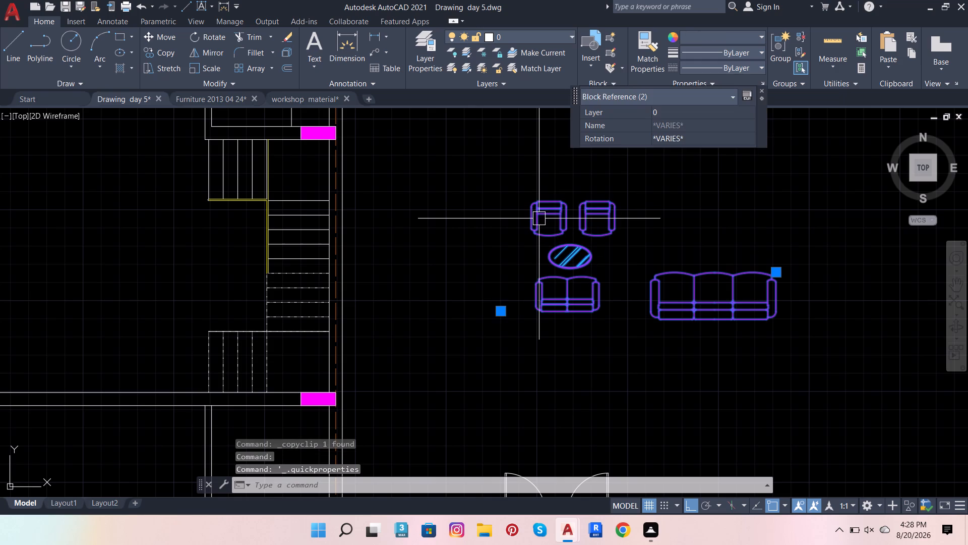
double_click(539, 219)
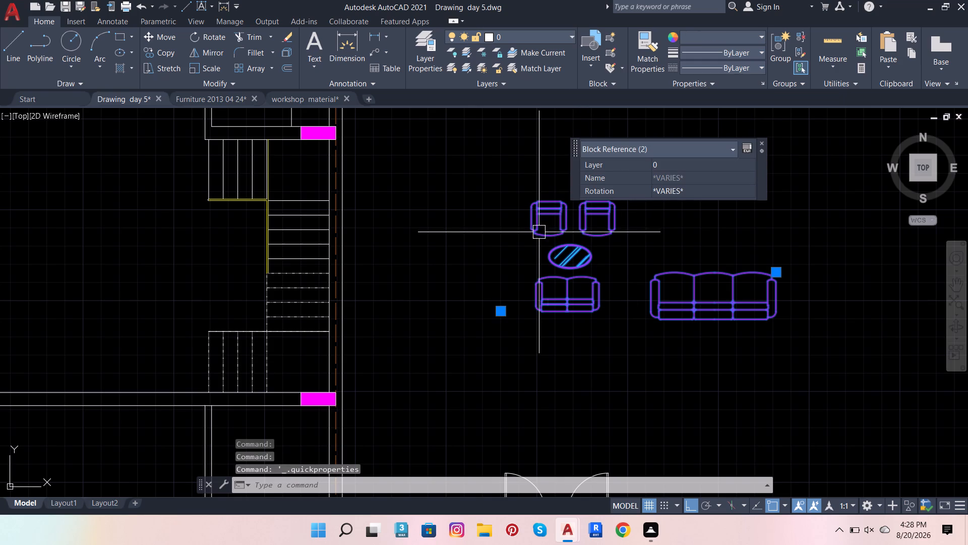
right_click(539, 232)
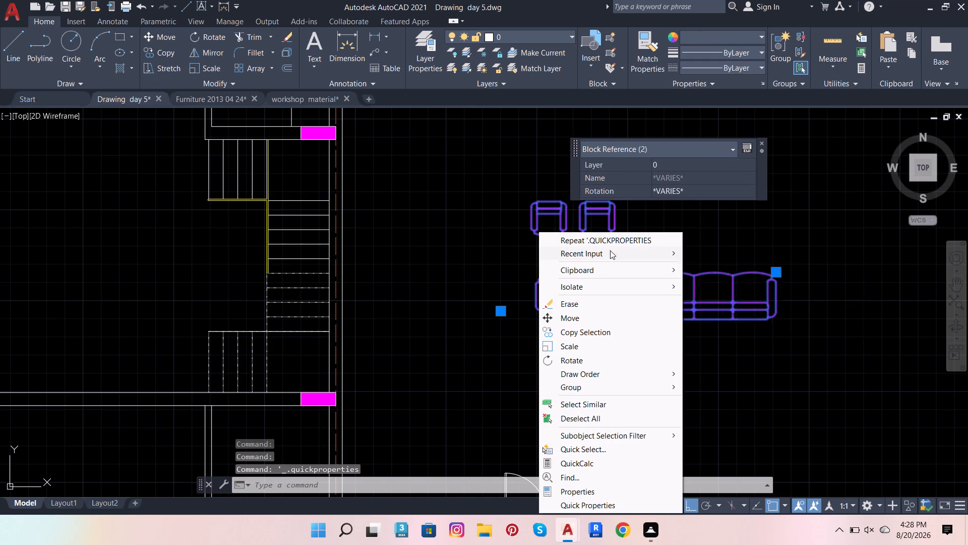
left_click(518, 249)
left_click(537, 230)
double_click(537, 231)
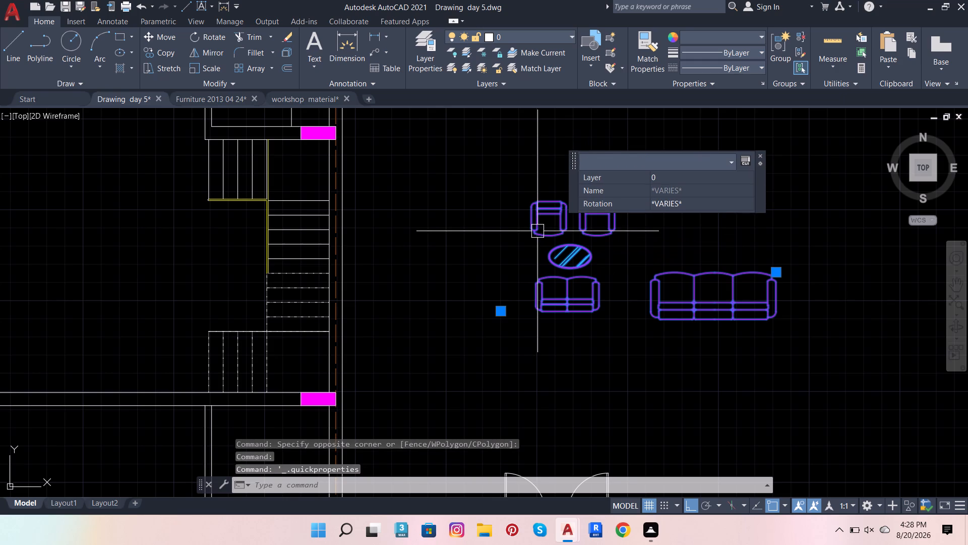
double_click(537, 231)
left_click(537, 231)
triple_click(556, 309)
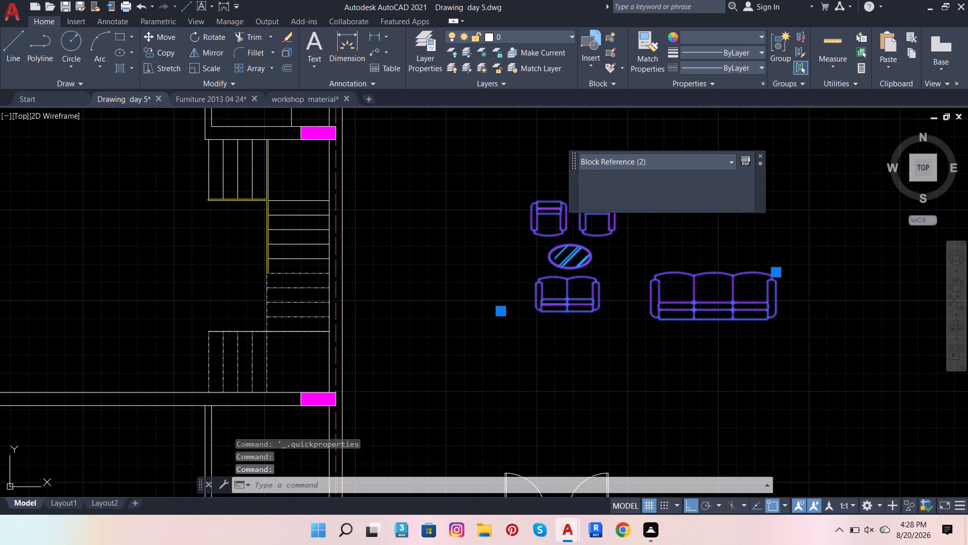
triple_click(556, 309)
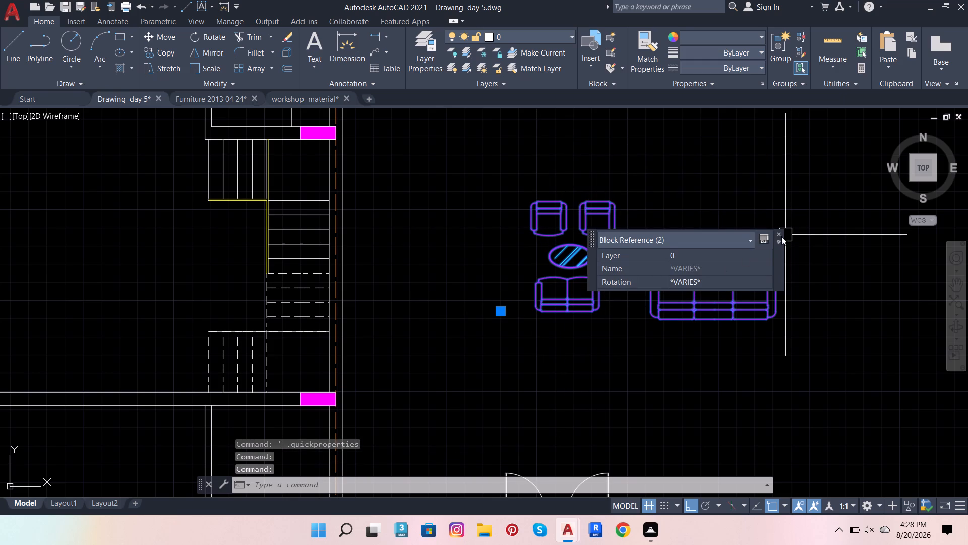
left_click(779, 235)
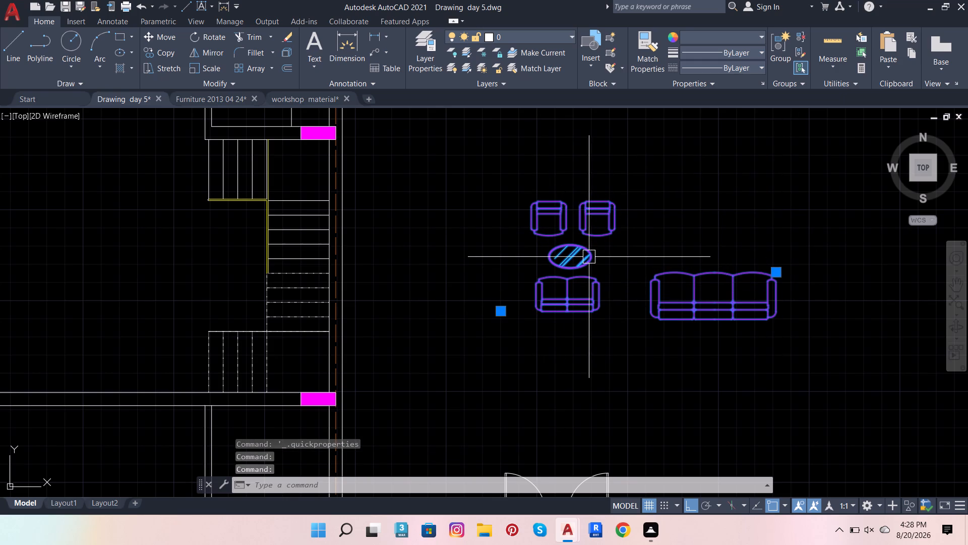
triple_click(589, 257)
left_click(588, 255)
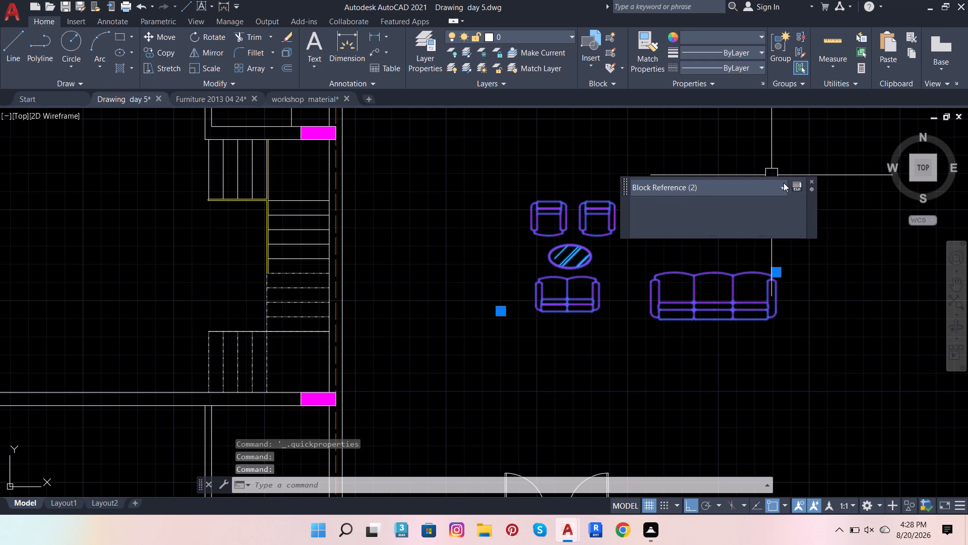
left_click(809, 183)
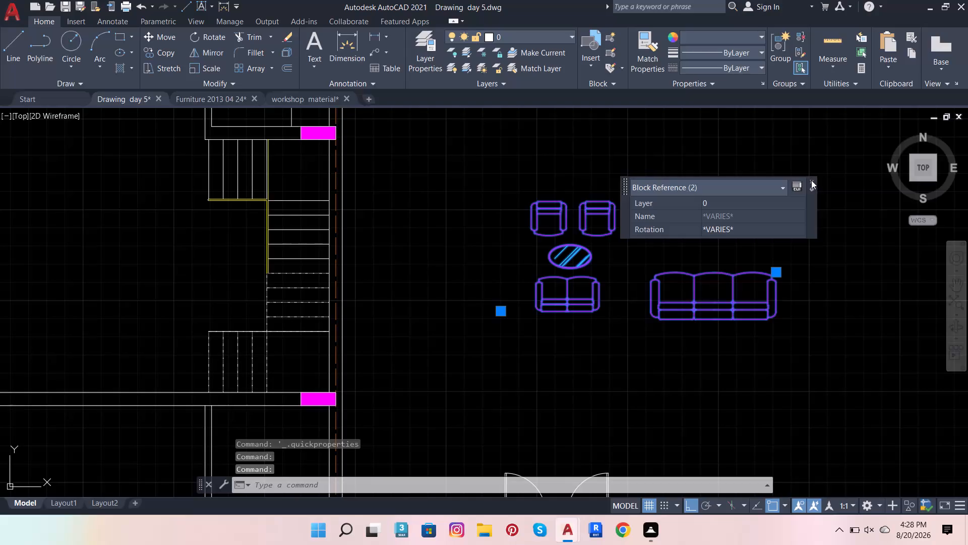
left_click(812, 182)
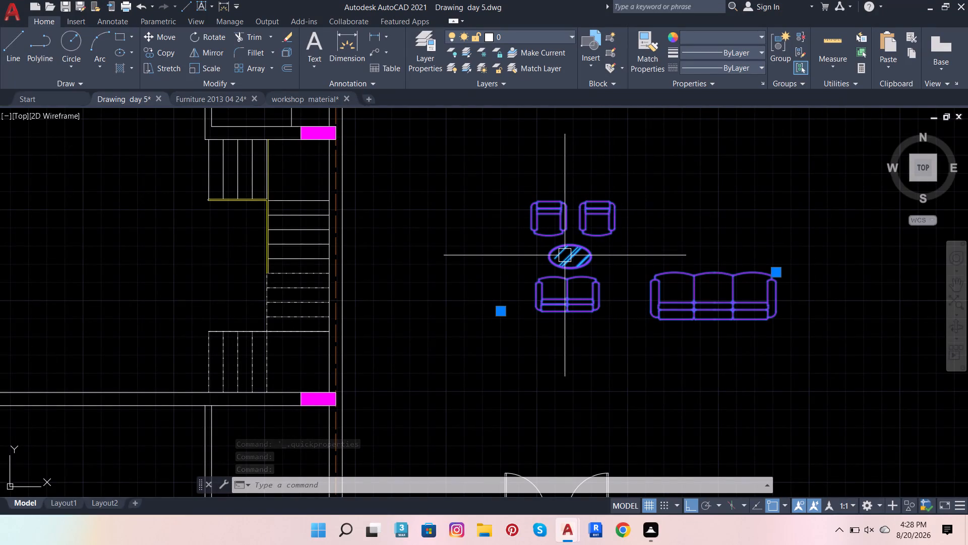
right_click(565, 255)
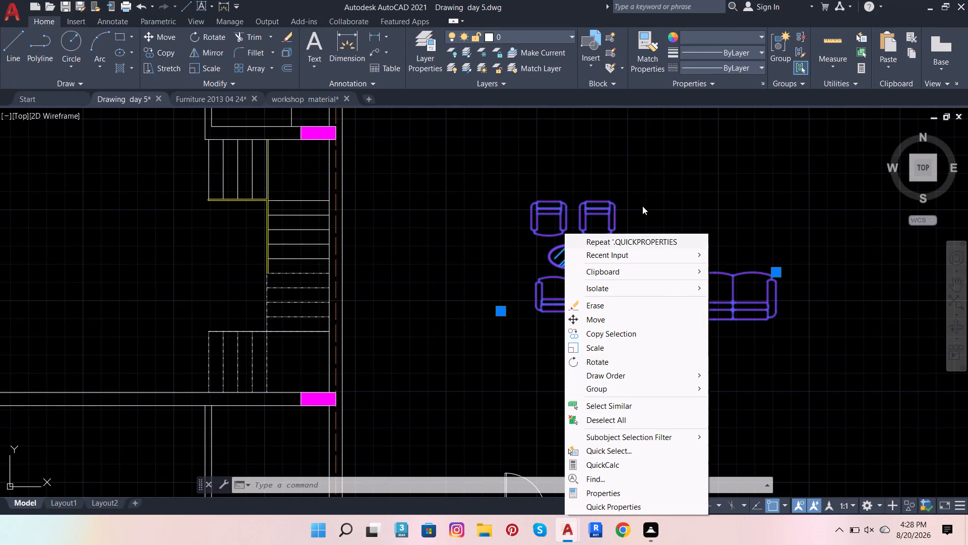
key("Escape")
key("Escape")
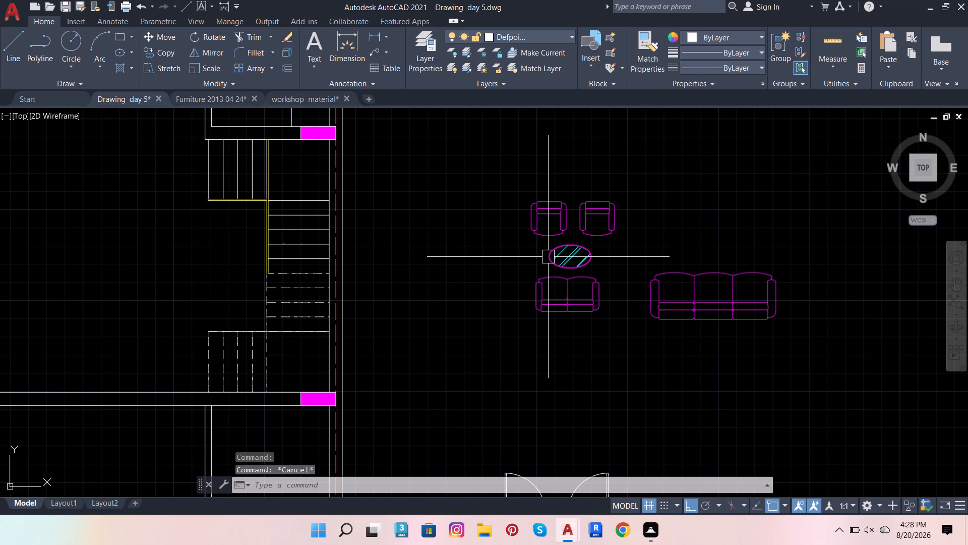
Open the seating set block in the Block Editor.
left_click(548, 257)
right_click(579, 255)
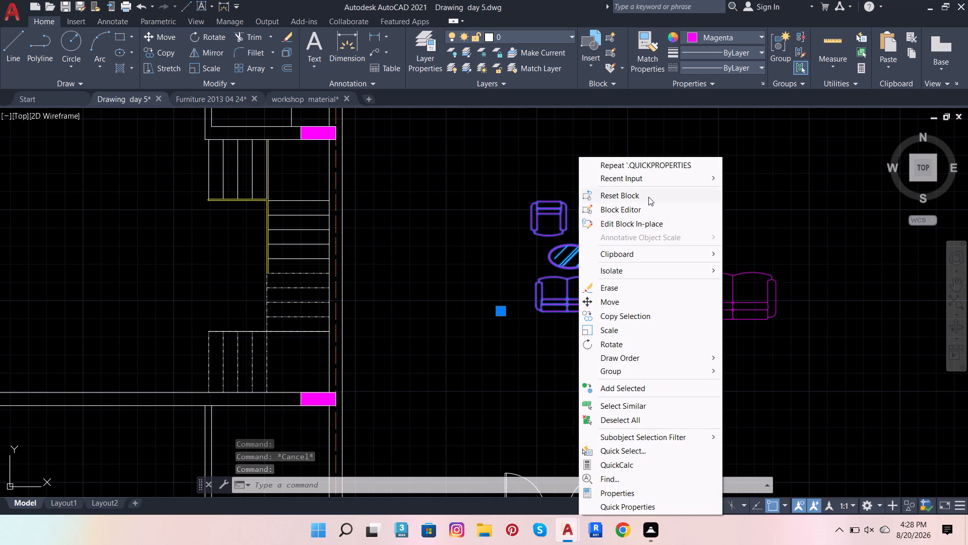
left_click(643, 211)
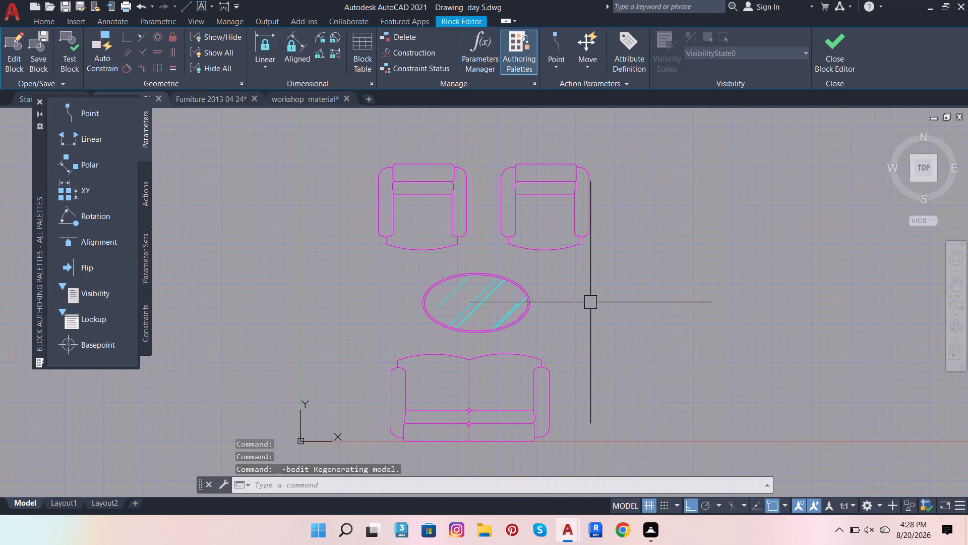
Paste the copied three-seat sofa into the block, east of the two-seat sofa.
key("ctrl+v")
key("ctrl+v")
key("ctrl+v")
key("ctrl+v")
key("ctrl+v")
key("ctrl+v")
key("ctrl+v")
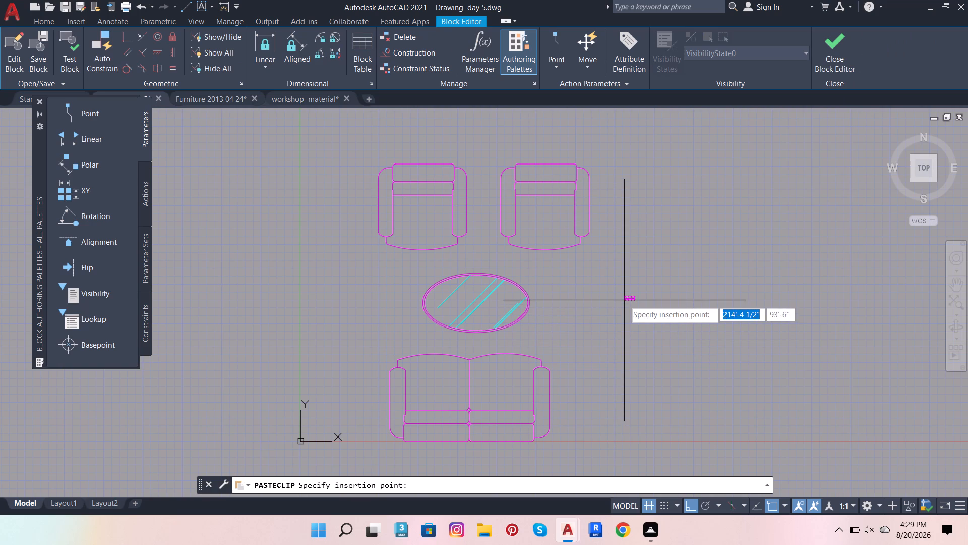
left_click(650, 378)
scroll(651, 376, "up", 4)
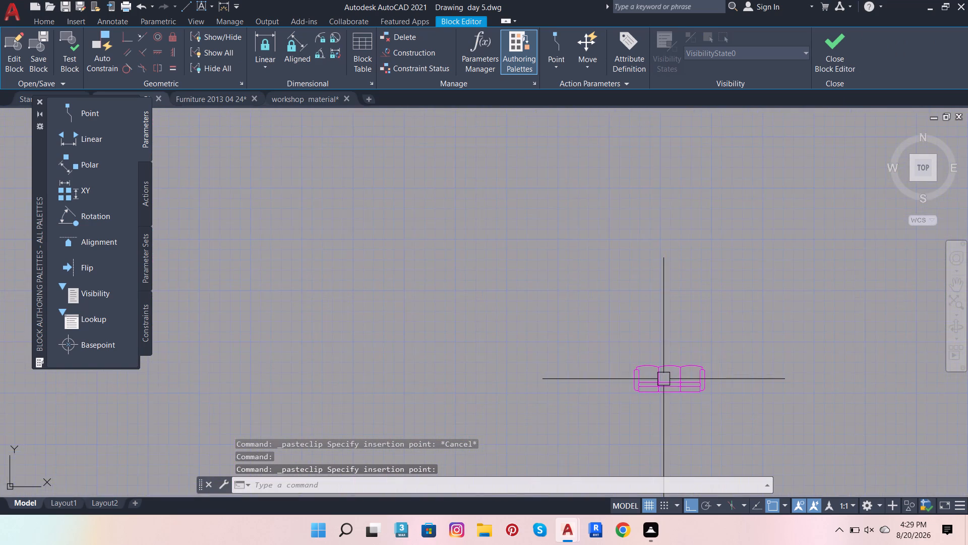
scroll(663, 379, "down", 4)
scroll(687, 398, "up", 1)
scroll(633, 365, "down", 2)
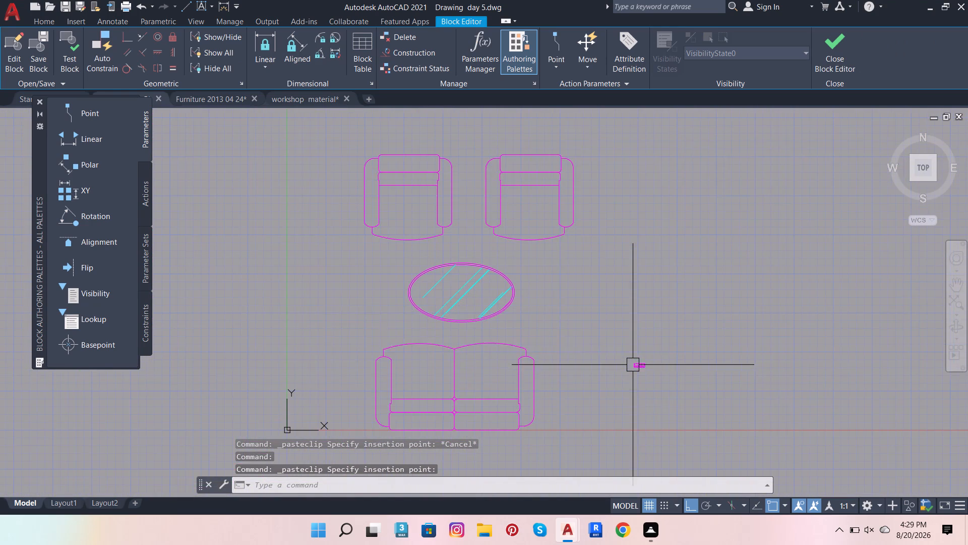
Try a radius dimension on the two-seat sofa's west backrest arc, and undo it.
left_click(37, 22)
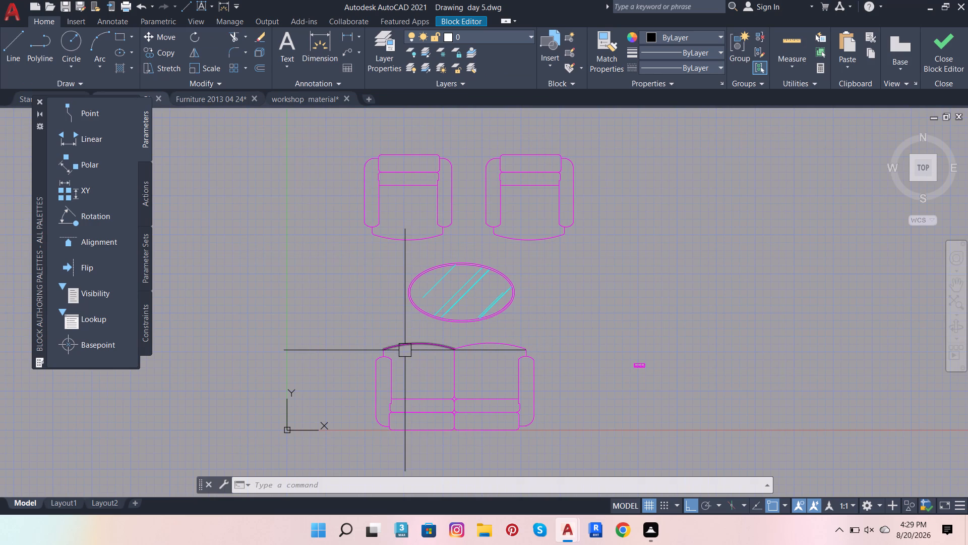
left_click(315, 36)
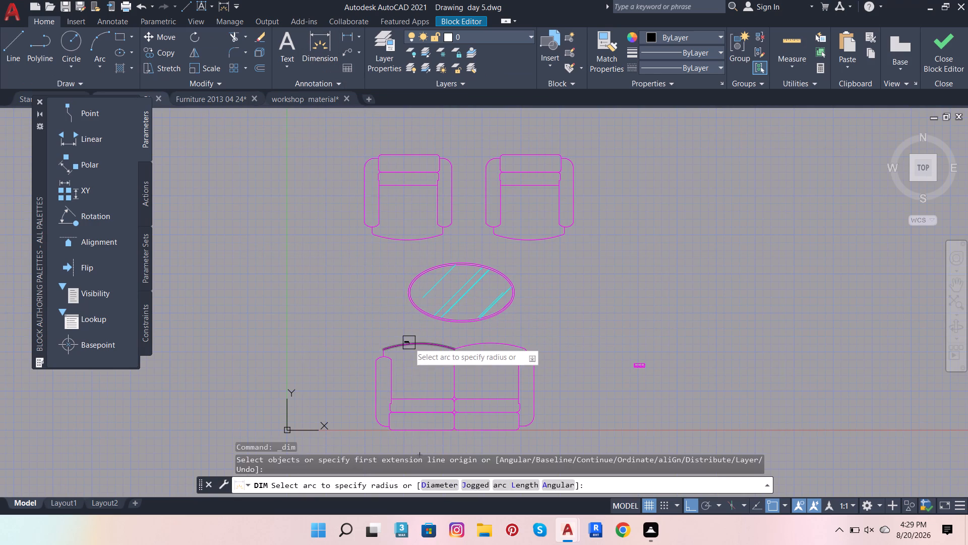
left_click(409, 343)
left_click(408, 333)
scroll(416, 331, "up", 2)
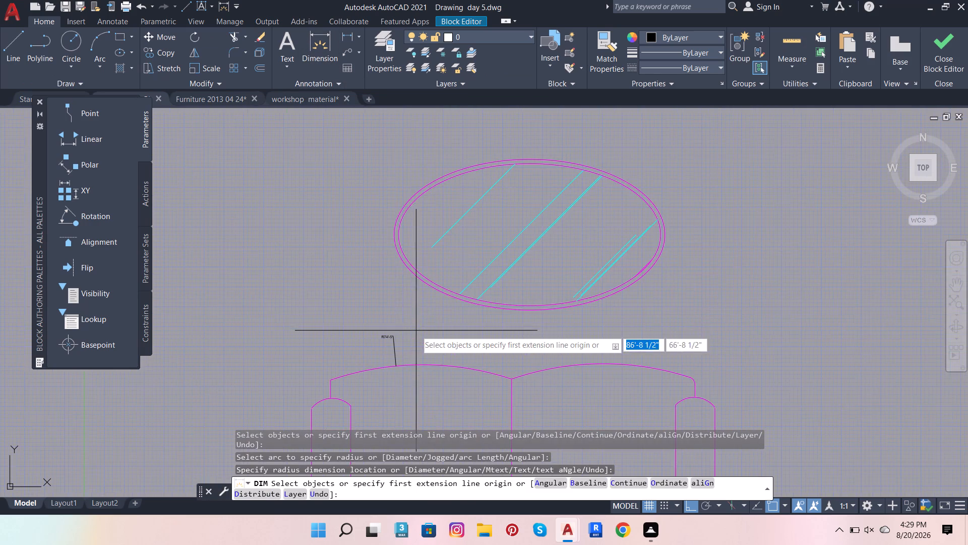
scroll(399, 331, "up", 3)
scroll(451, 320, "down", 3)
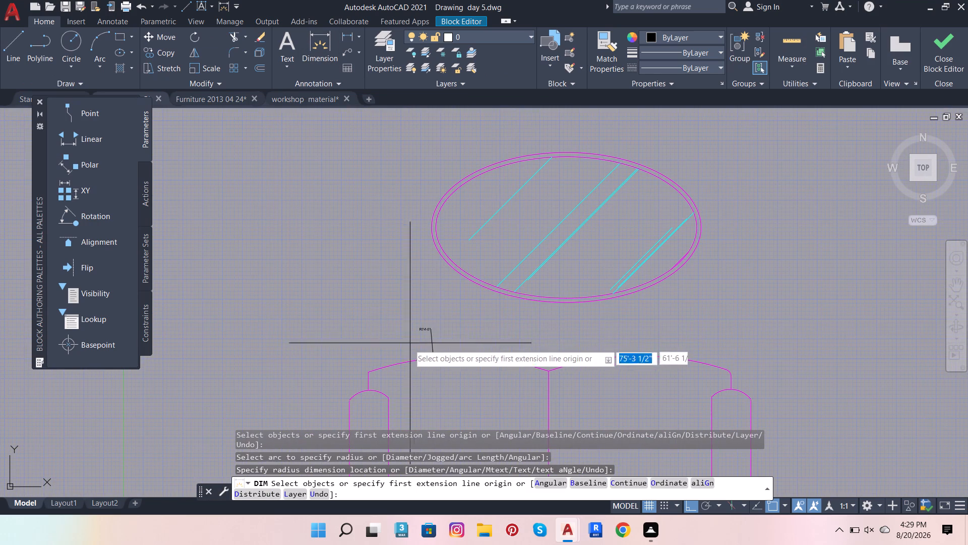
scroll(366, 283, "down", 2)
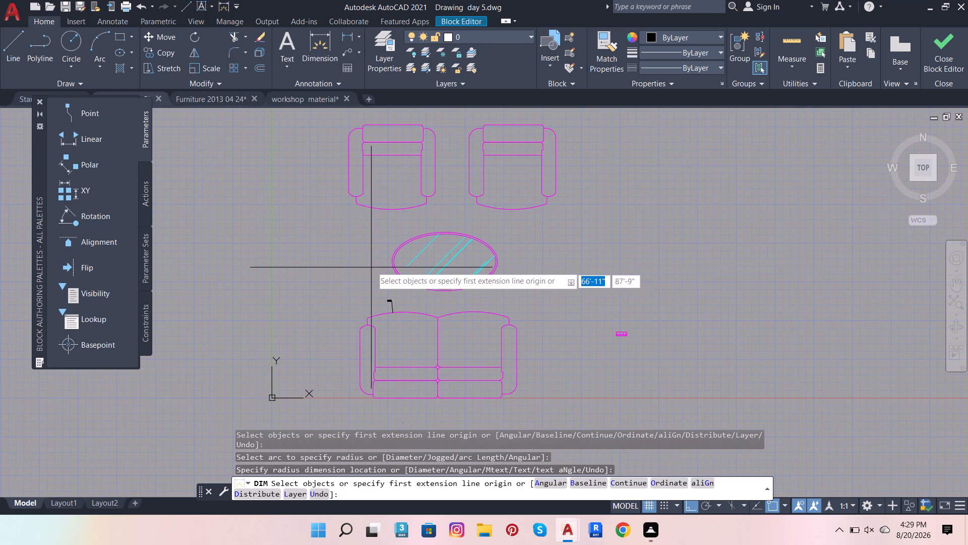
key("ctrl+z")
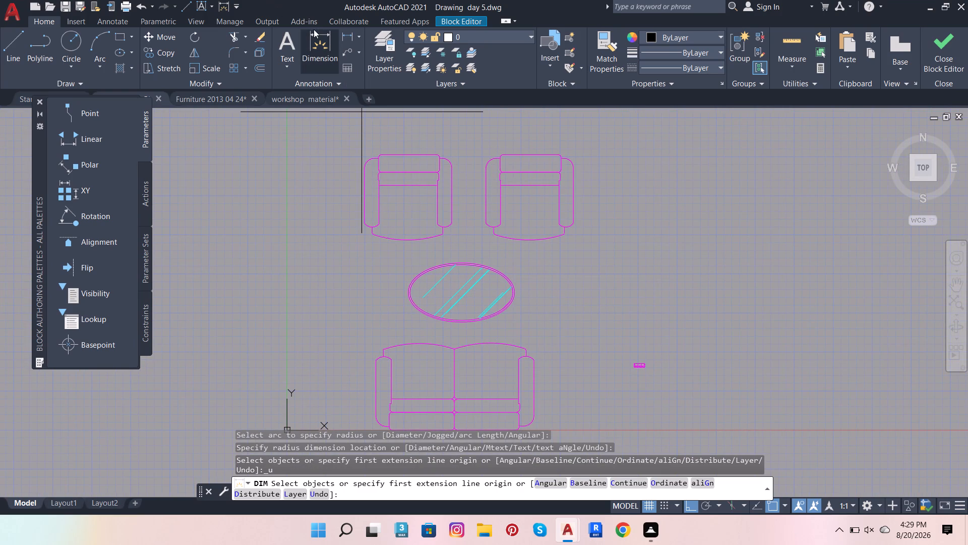
Dimension the width of the two-seat sofa's west backrest arc, placing the dimension line just above it.
left_click(316, 33)
scroll(384, 358, "up", 2)
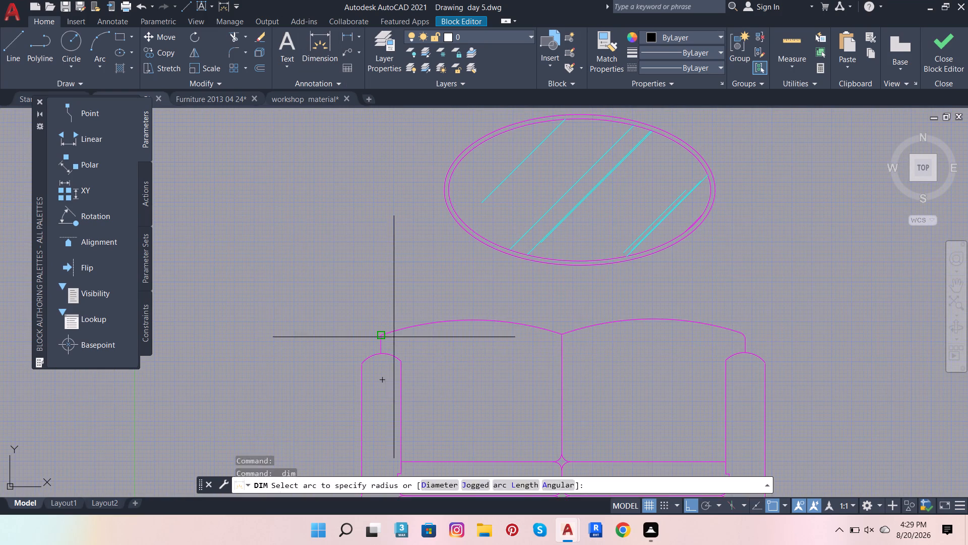
left_click(383, 336)
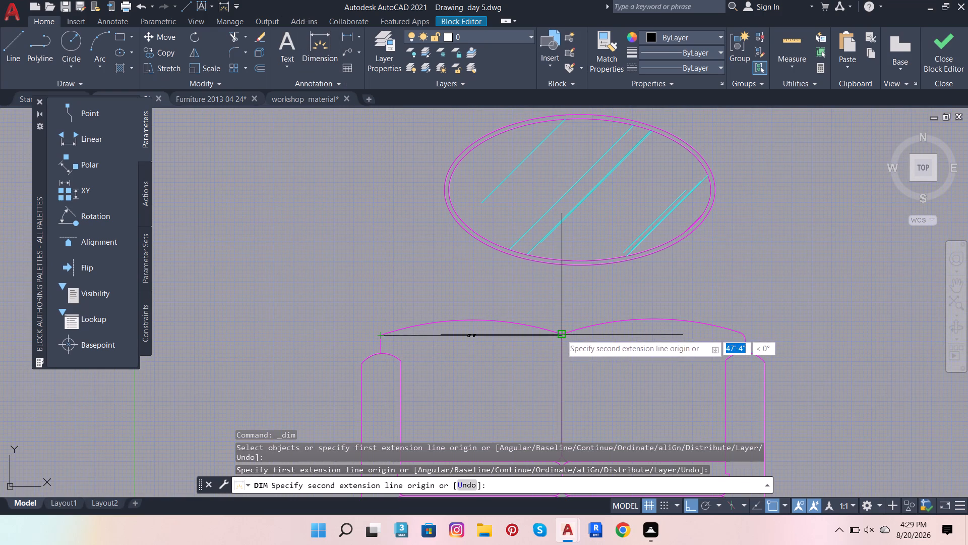
left_click(561, 334)
left_click(561, 303)
scroll(368, 300, "up", 2)
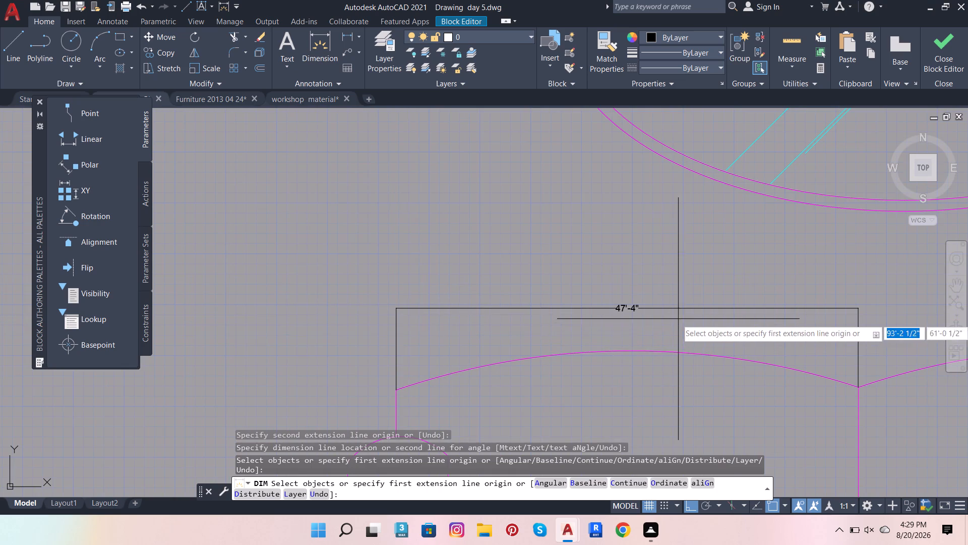
scroll(678, 318, "up", 2)
scroll(499, 281, "down", 4)
key("Escape")
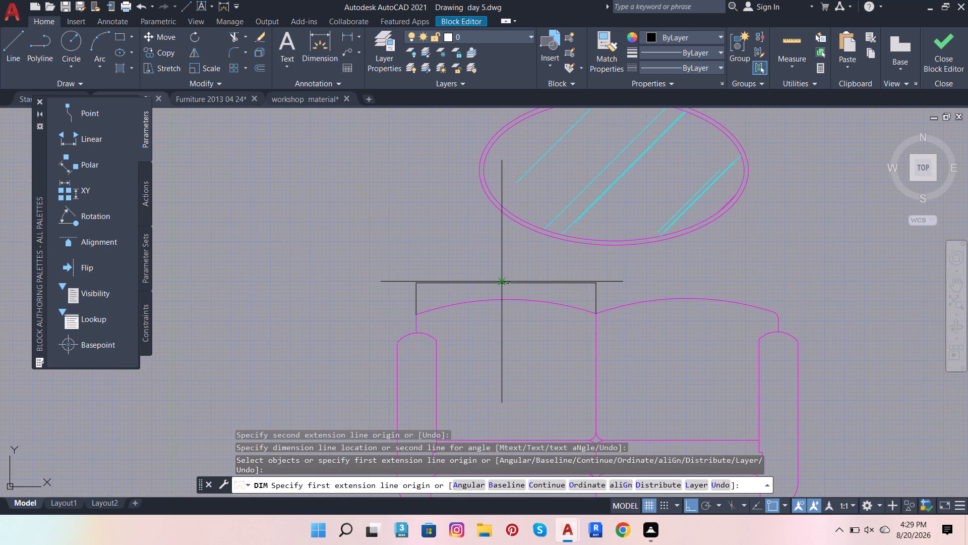
scroll(520, 278, "up", 2)
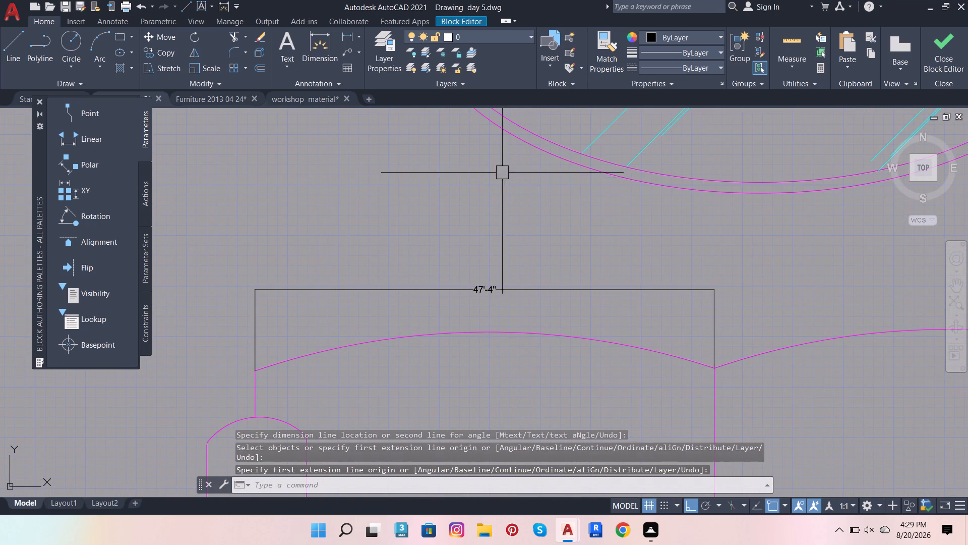
scroll(526, 203, "down", 2)
scroll(559, 212, "up", 1)
scroll(400, 318, "down", 3)
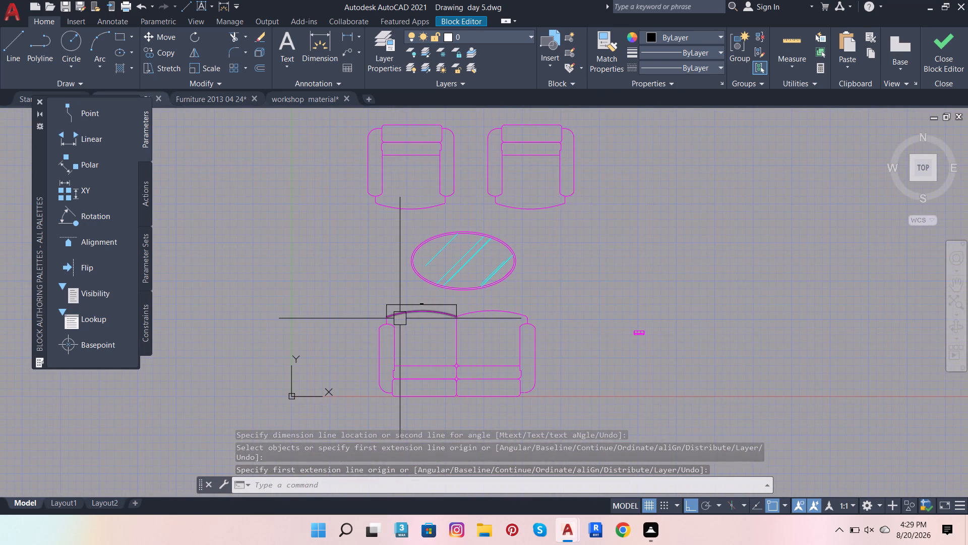
scroll(637, 336, "up", 2)
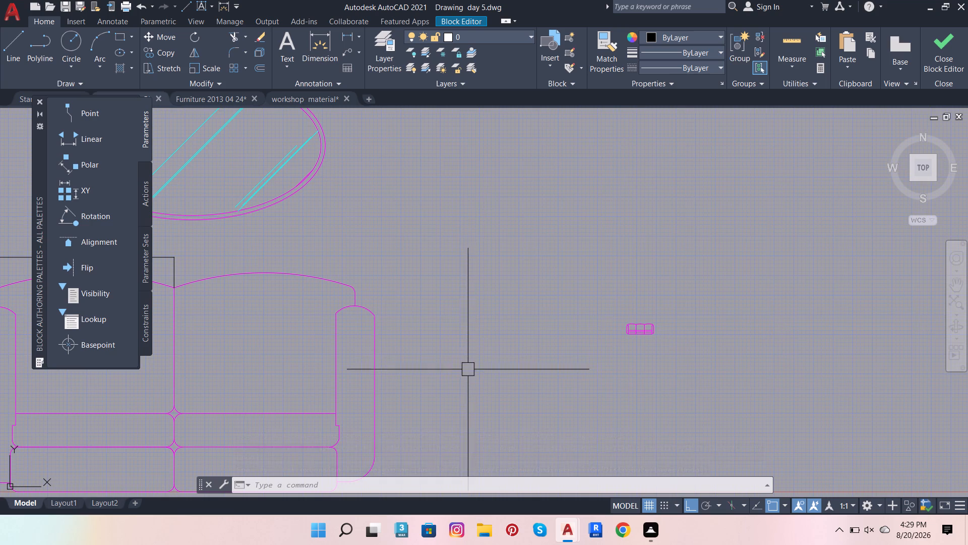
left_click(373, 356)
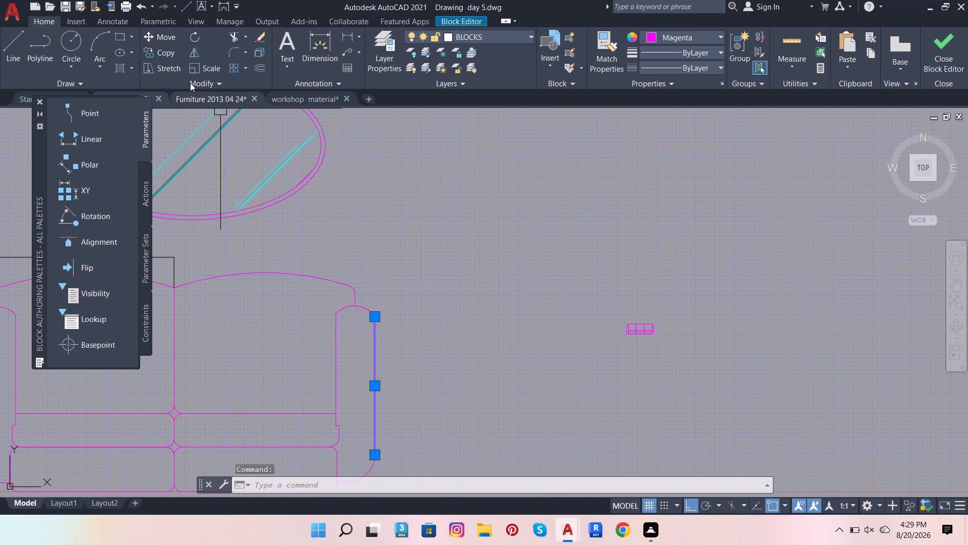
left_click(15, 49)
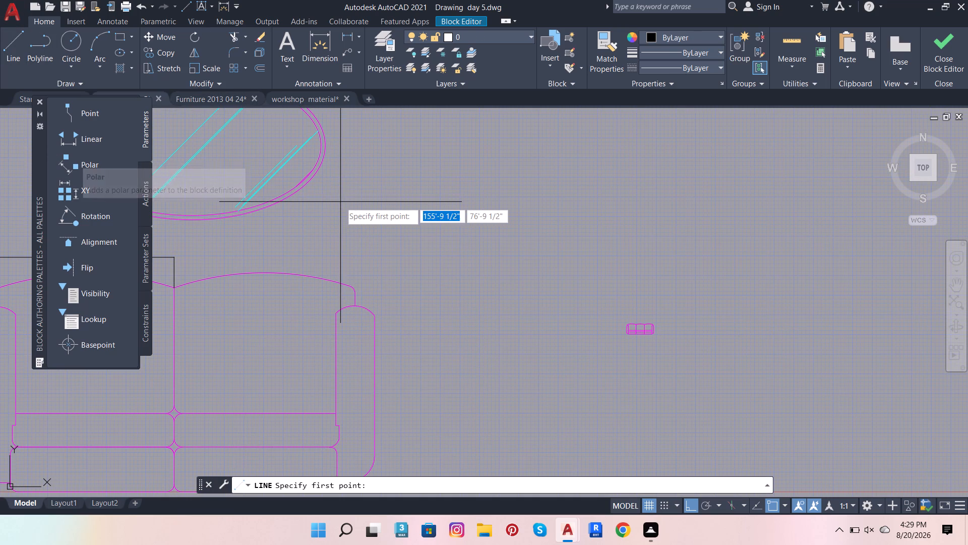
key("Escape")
Draw a reference line about 47'-4" long between the two ends of the two-seat sofa's west backrest arc.
scroll(450, 224, "down", 2)
scroll(339, 248, "up", 3)
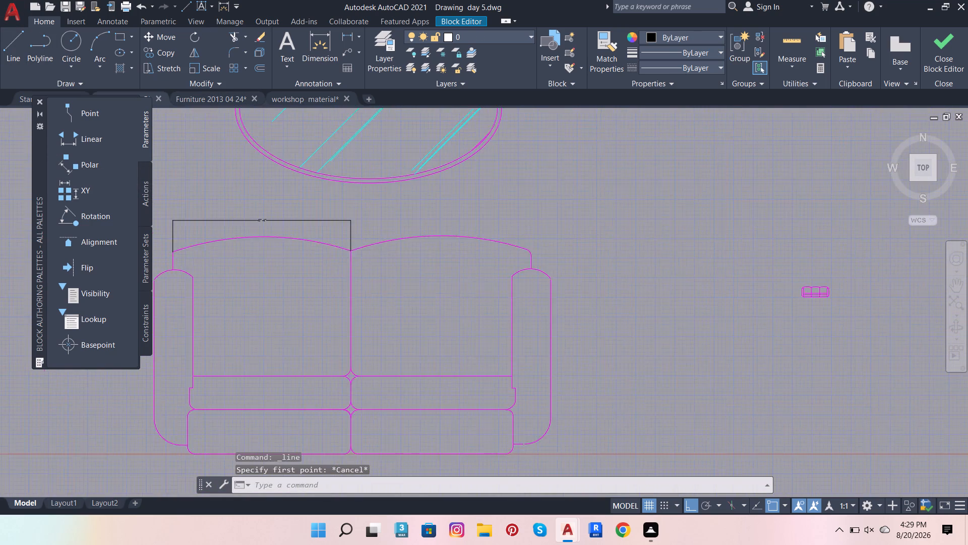
scroll(208, 184, "down", 3)
scroll(298, 224, "down", 3)
scroll(277, 208, "up", 4)
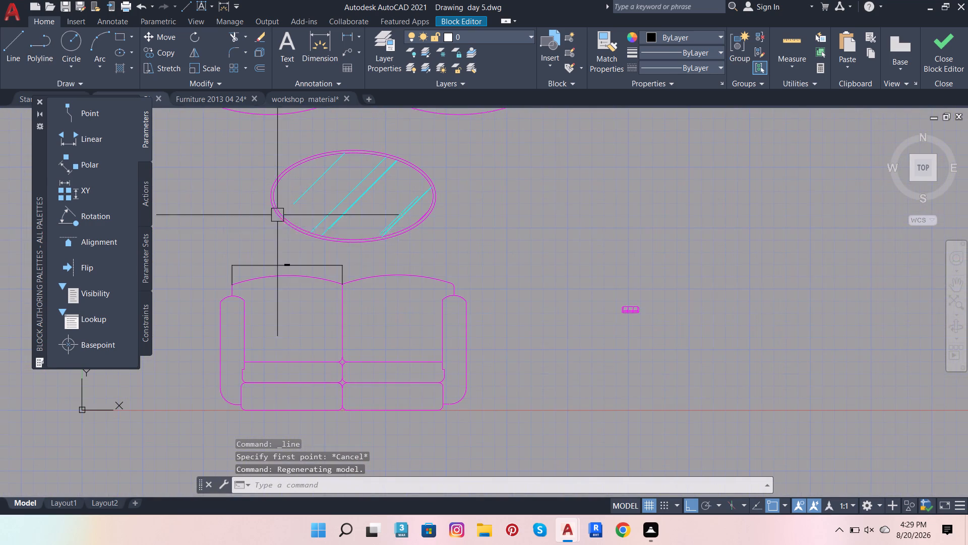
left_click(15, 53)
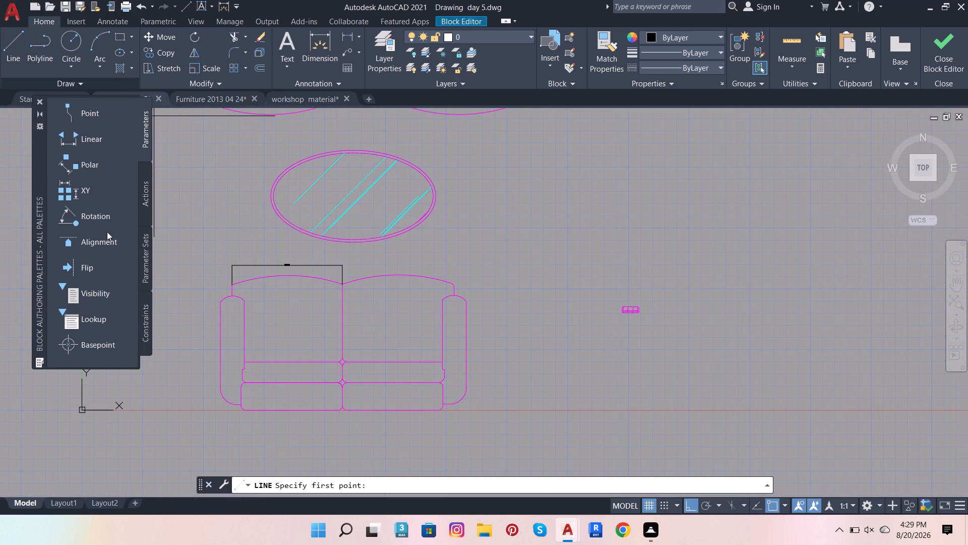
scroll(215, 304, "up", 2)
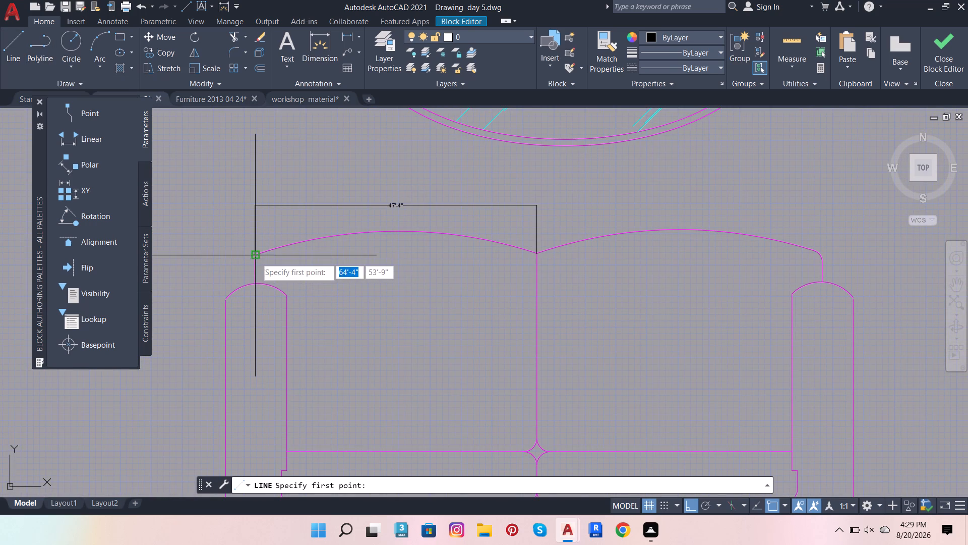
left_click(256, 258)
scroll(531, 252, "up", 3)
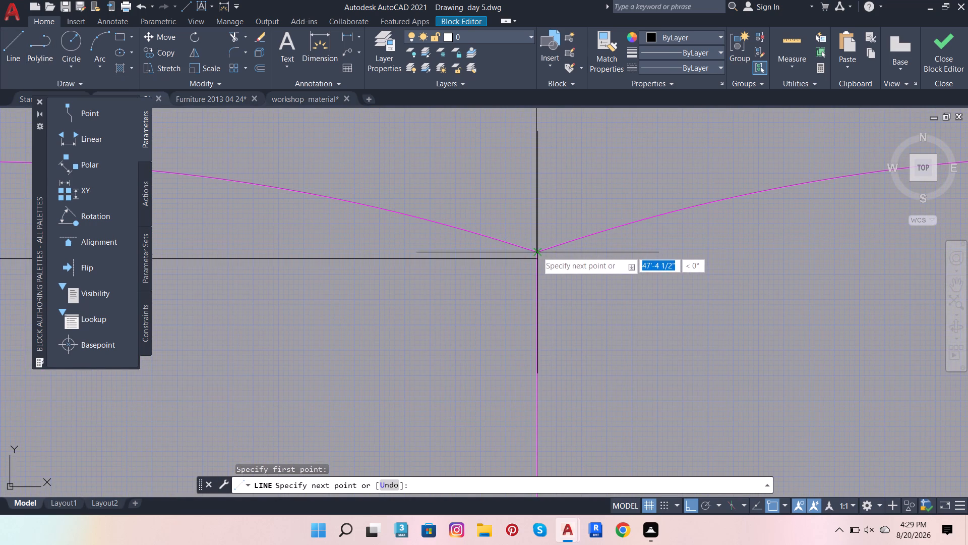
left_click(536, 250)
scroll(655, 304, "down", 3)
key("Escape")
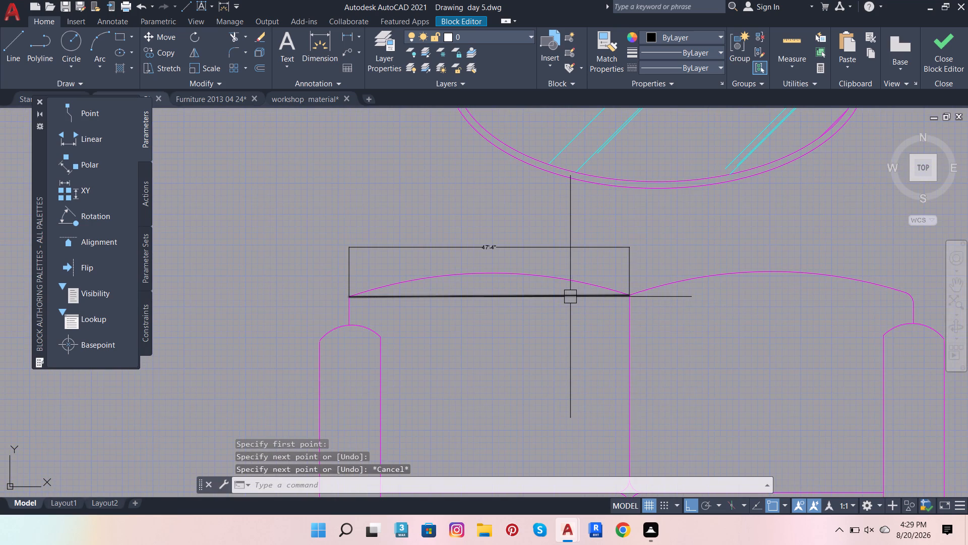
Move the reference line by its west end onto the west backrest corner of the small three-seat sofa.
left_click(570, 296)
left_click(161, 39)
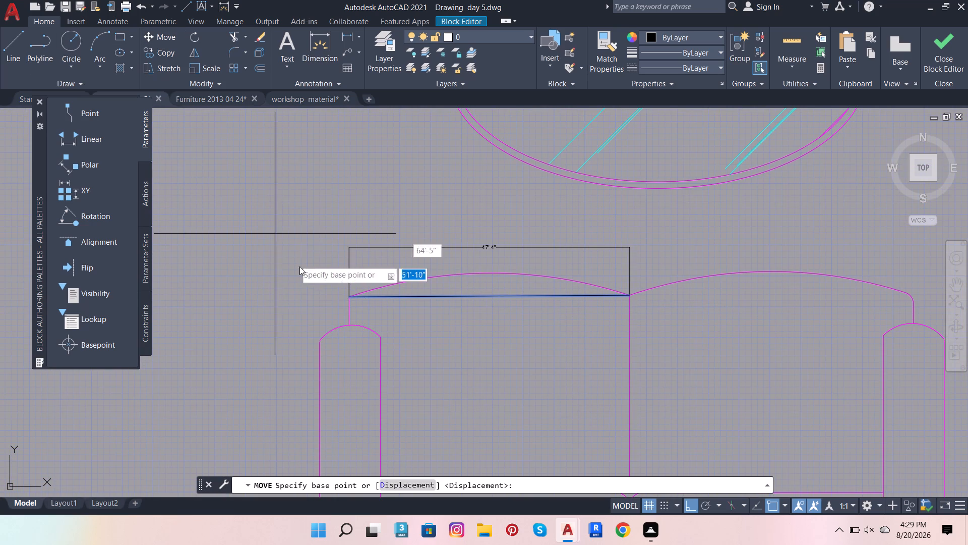
left_click(348, 301)
scroll(281, 315, "down", 3)
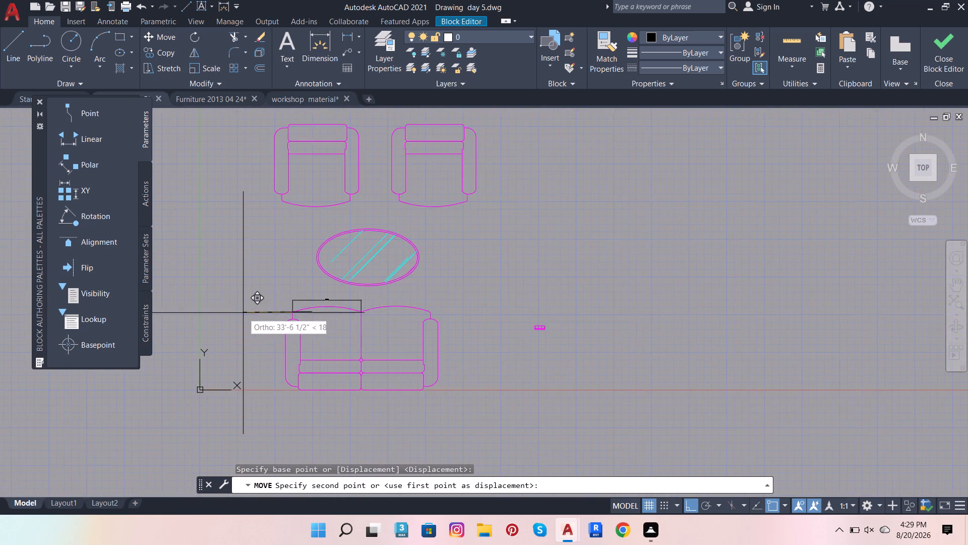
scroll(241, 313, "down", 3)
scroll(307, 315, "up", 6)
scroll(409, 300, "up", 2)
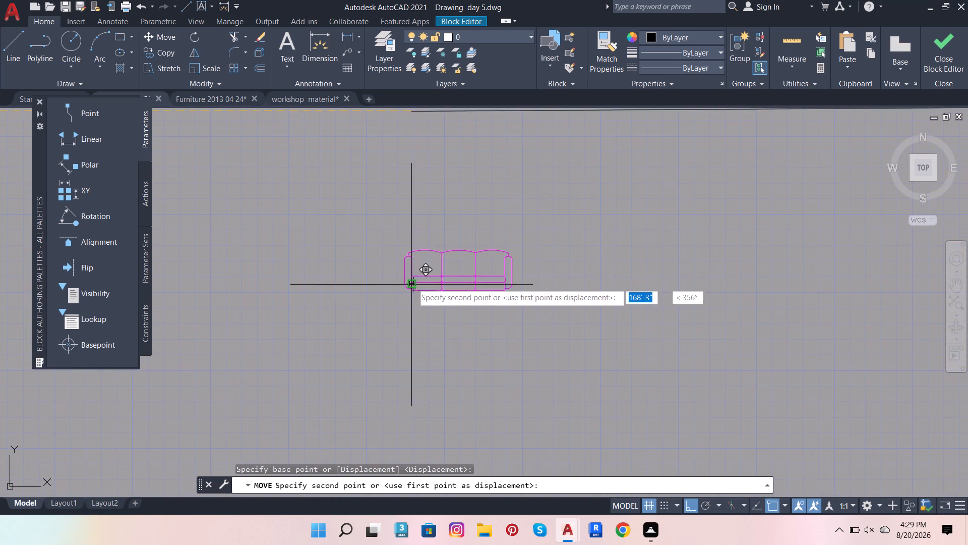
scroll(415, 264, "up", 3)
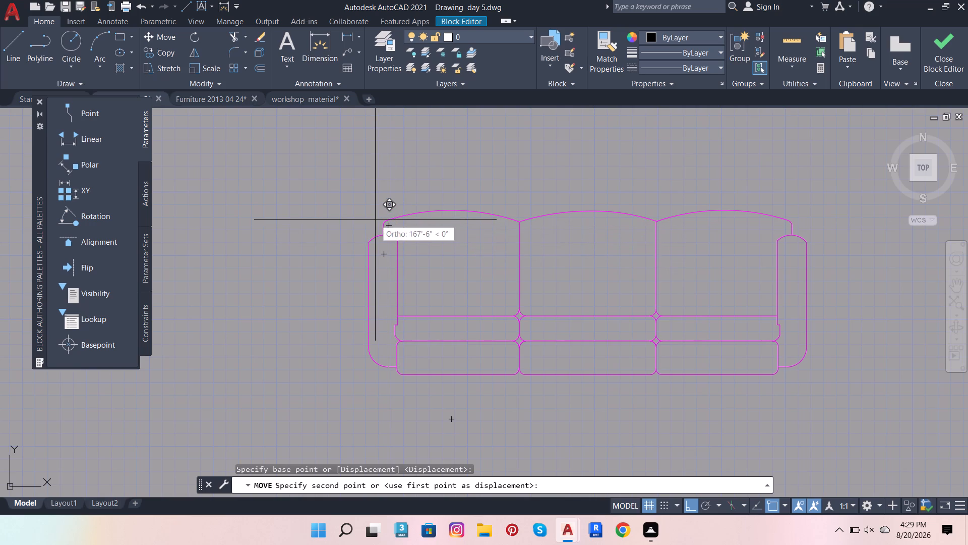
scroll(377, 222, "up", 3)
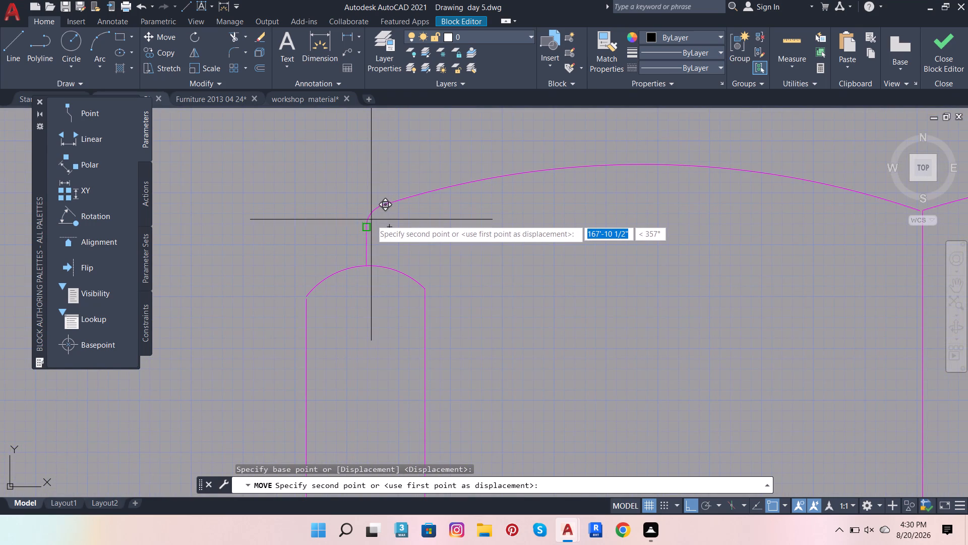
left_click(369, 227)
scroll(335, 261, "down", 3)
key("Escape")
key("Escape")
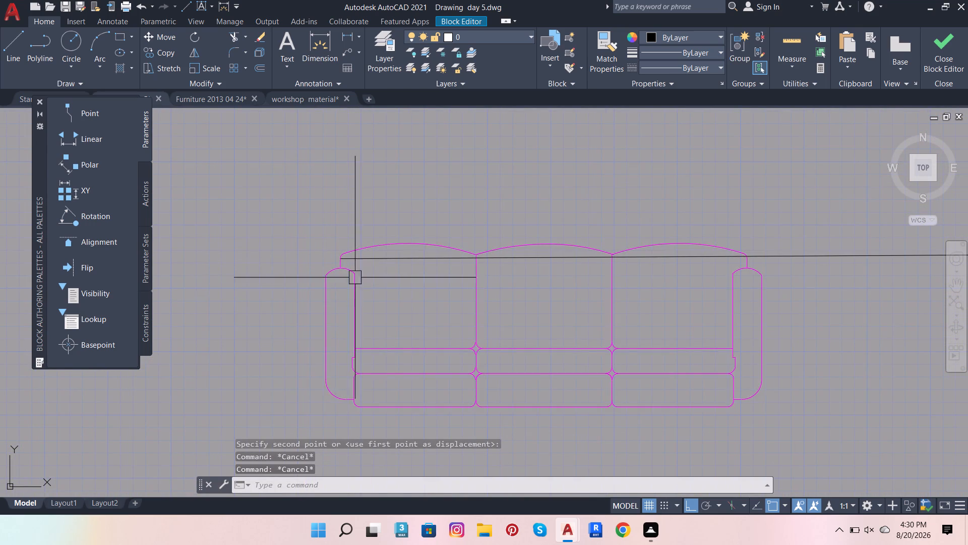
Scale the three-seat sofa from its west backrest corner so its west backrest arc spans the reference line.
left_click(352, 304)
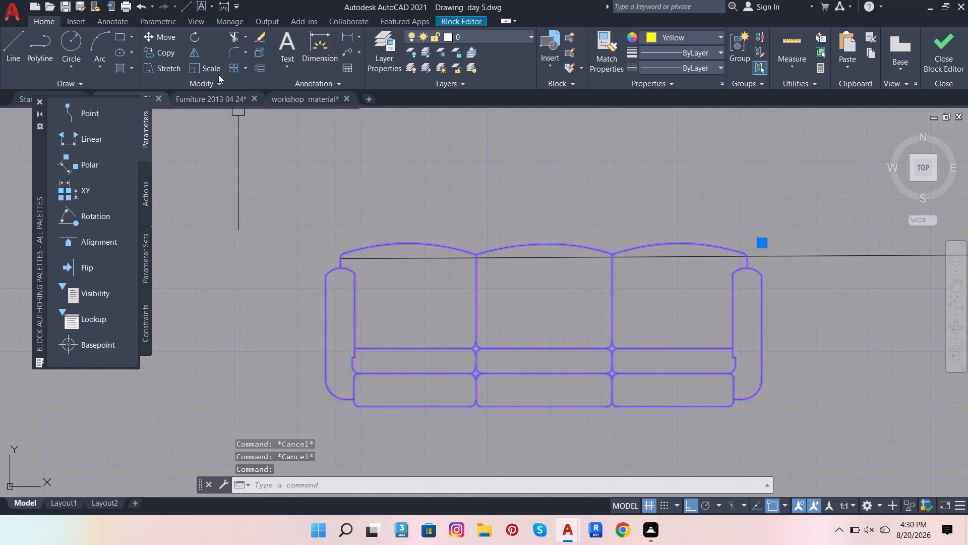
left_click(218, 75)
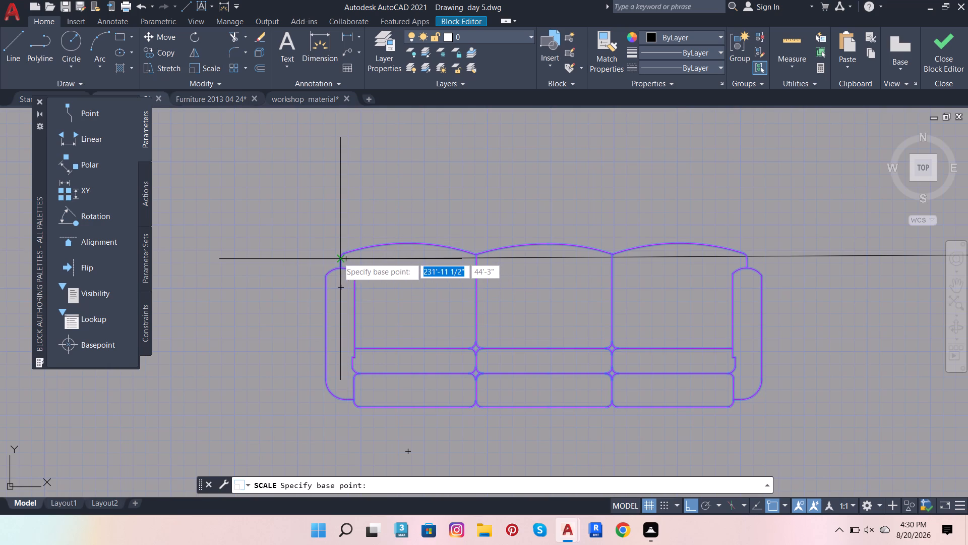
left_click(338, 257)
scroll(232, 278, "down", 5)
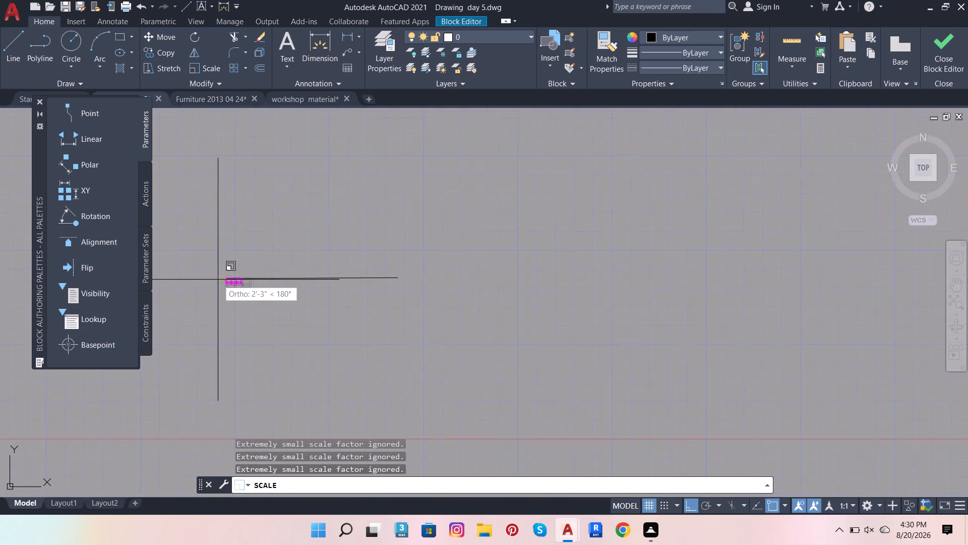
scroll(218, 280, "down", 2)
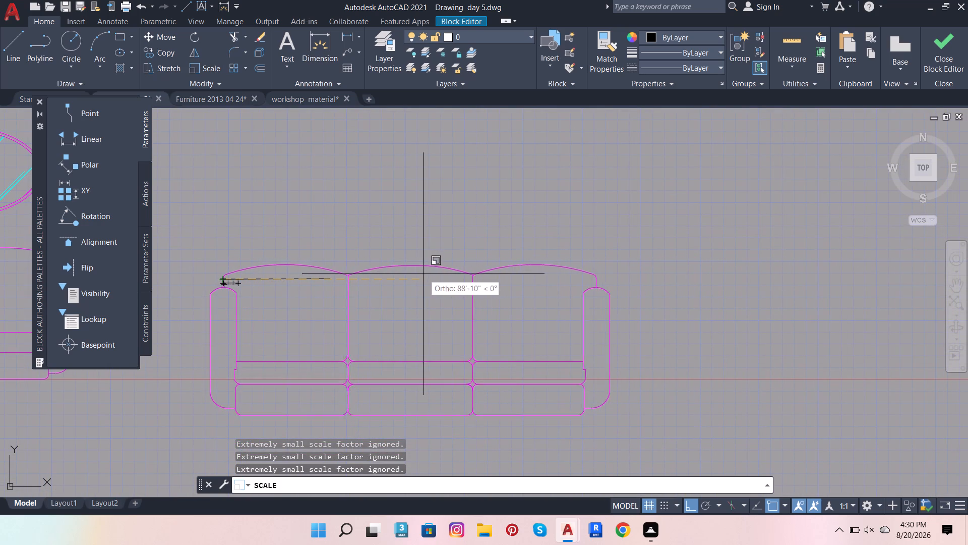
left_click(395, 271)
Delete the reference line across the three-seat sofa's west backrest arc.
scroll(466, 262, "down", 2)
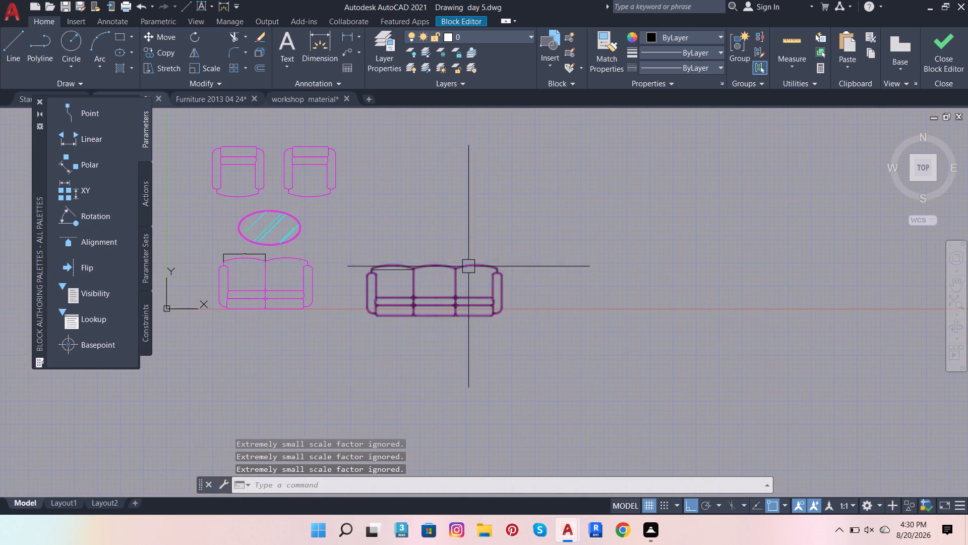
scroll(354, 278, "up", 2)
left_click(441, 262)
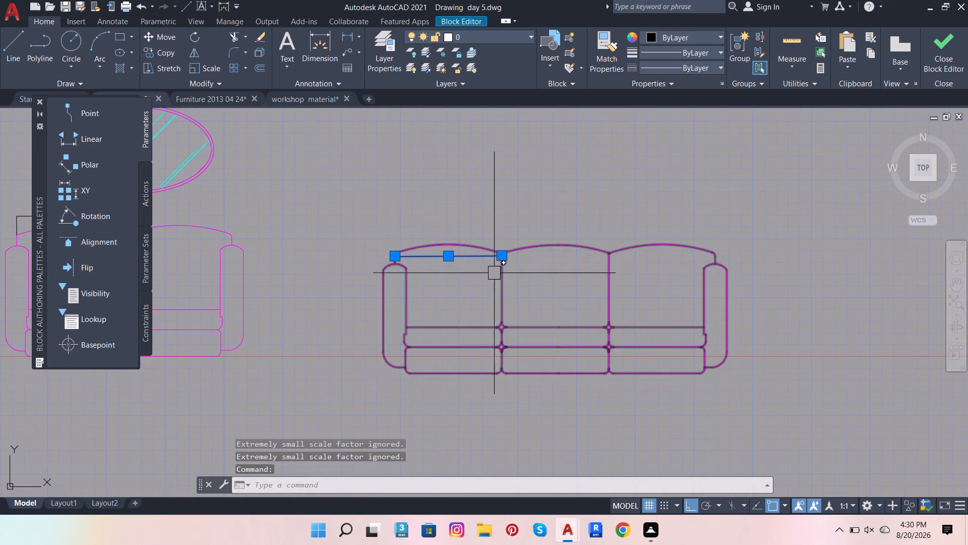
key("Delete")
Delete the two-seat sofa below the oval table together with its backrest dimension.
scroll(456, 334, "down", 3)
scroll(363, 328, "up", 2)
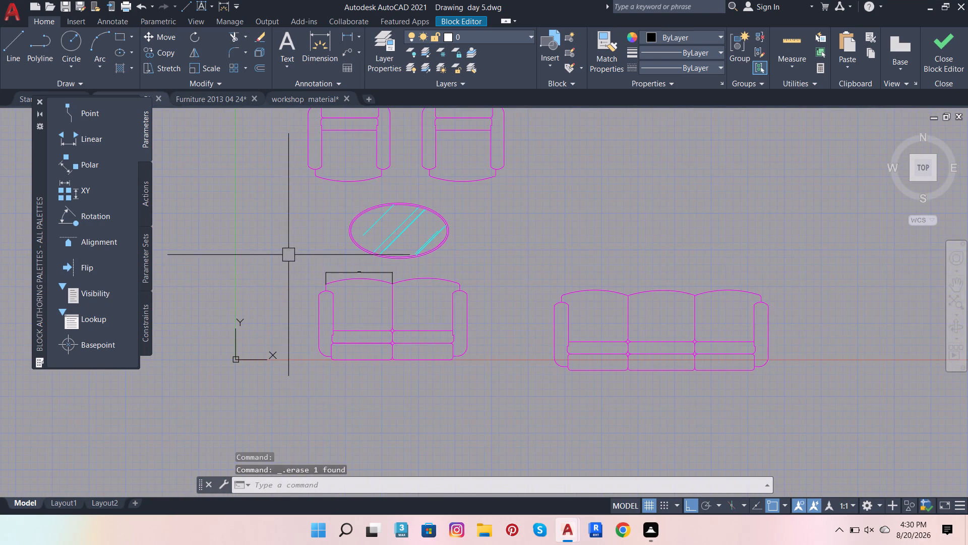
left_click(288, 255)
left_click(497, 385)
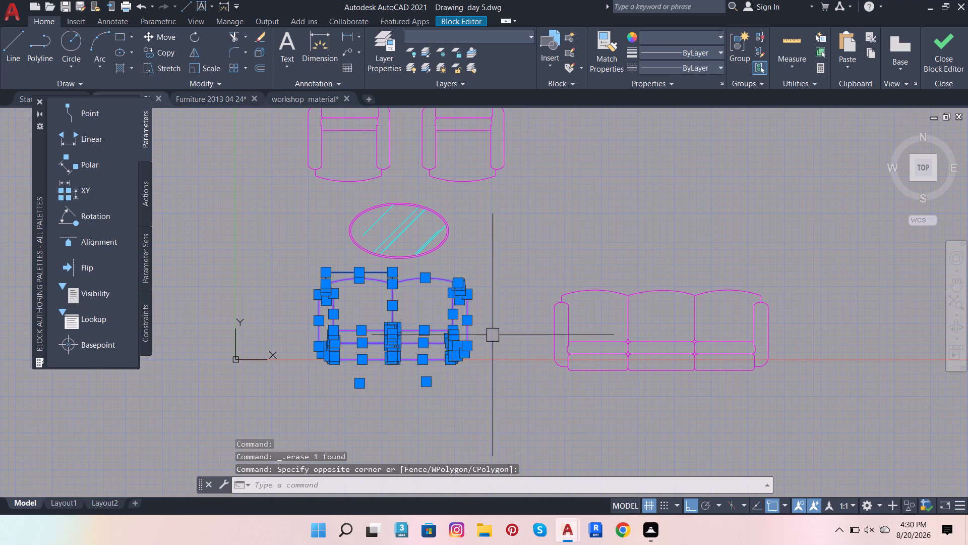
key("Delete")
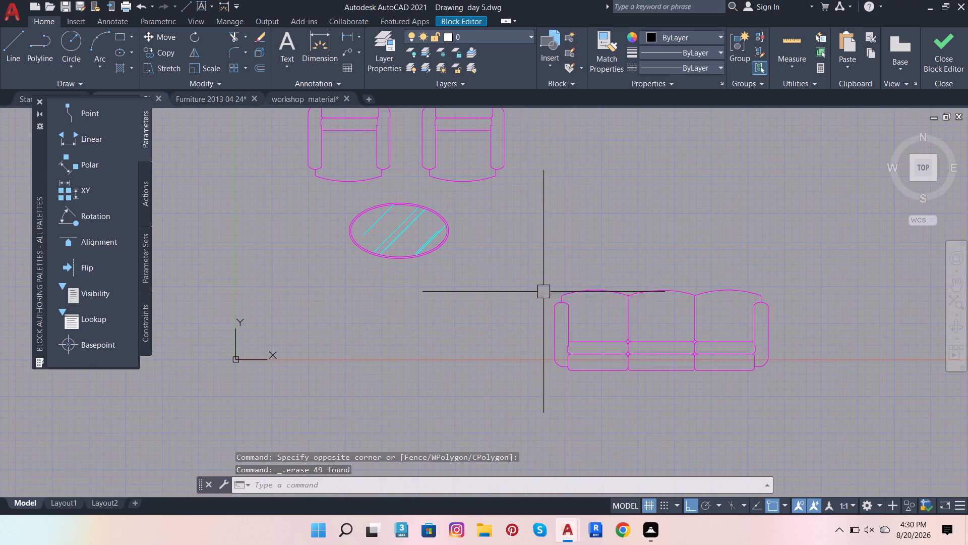
Turn Ortho off and move the three-seat sofa by its west backrest corner to just below the oval table, centred under it.
left_click_drag(546, 274, 554, 286)
left_click(883, 444)
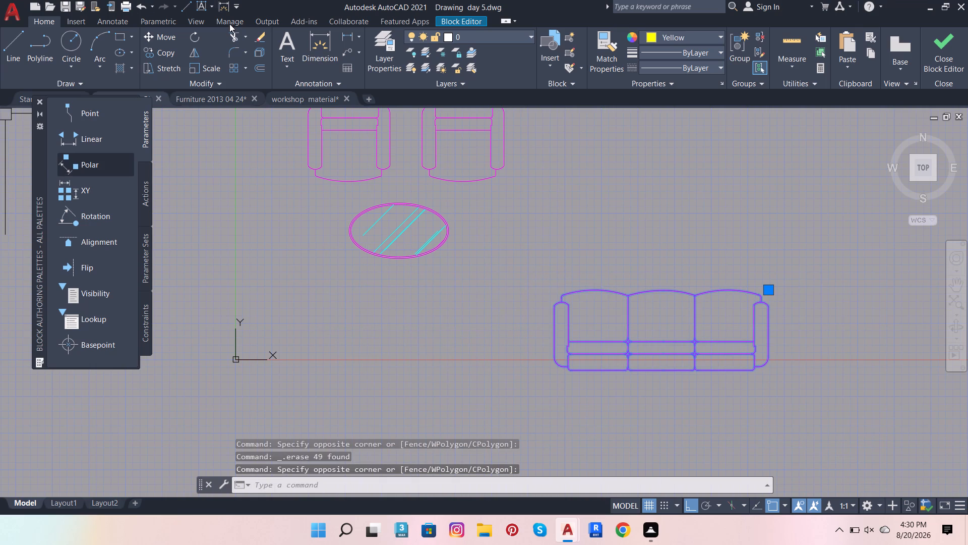
left_click(158, 34)
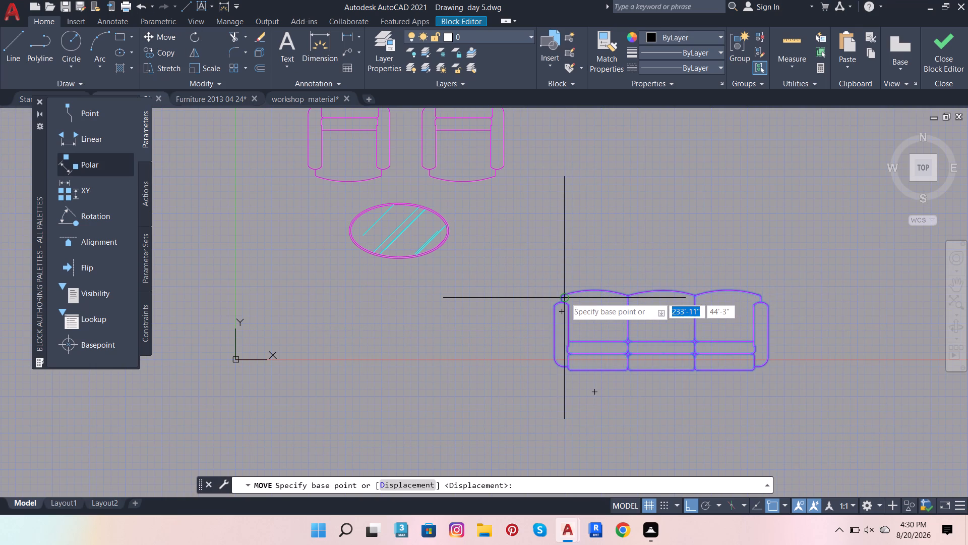
left_click(688, 504)
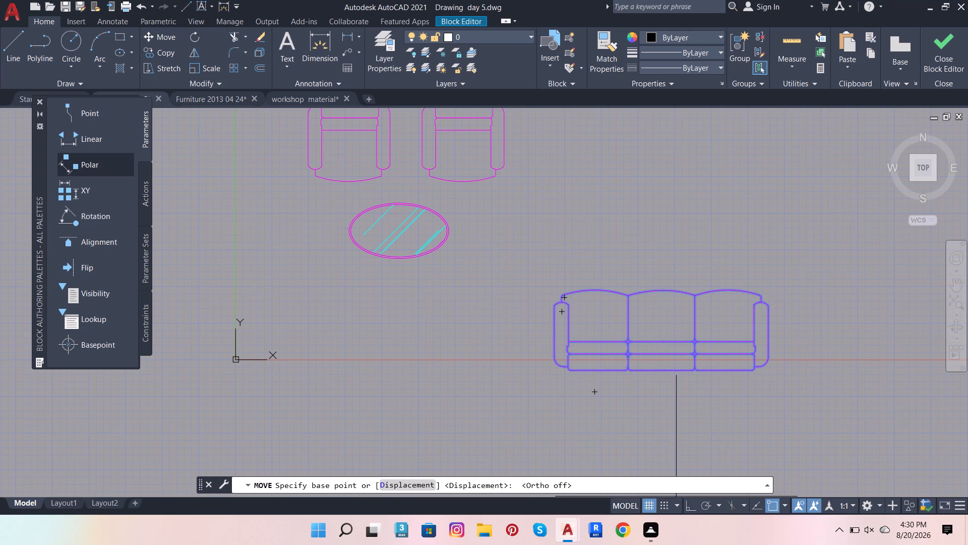
left_click(561, 298)
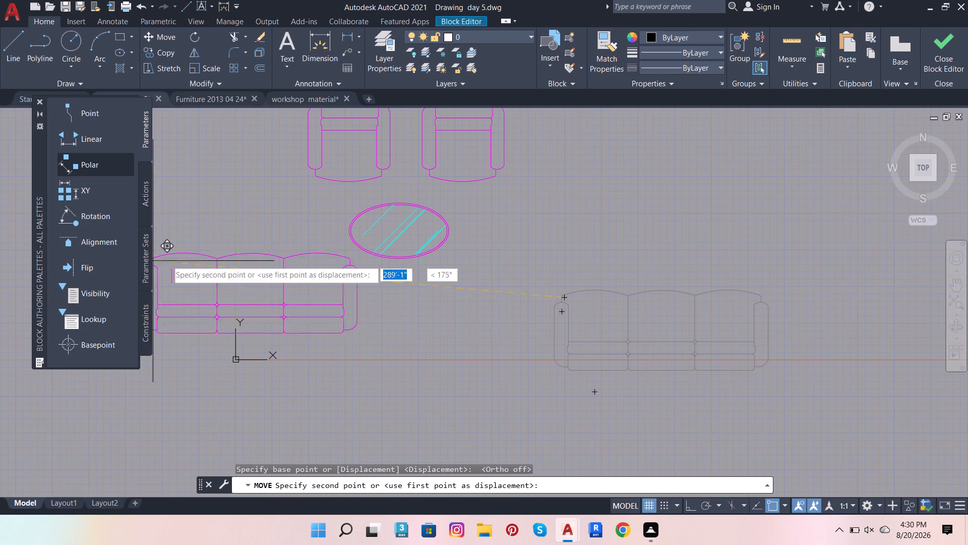
left_click(301, 280)
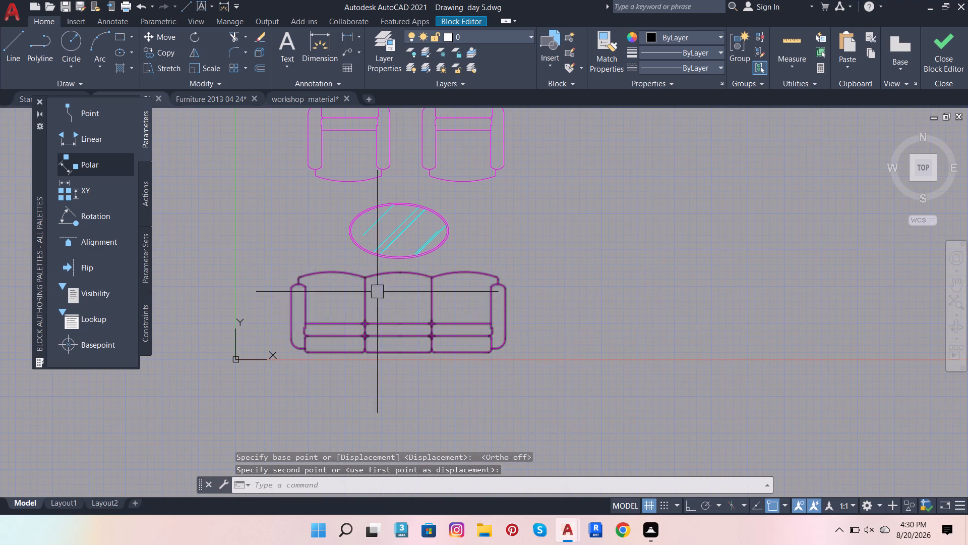
Move the oval glass table slightly up and to the east, between the two armchairs and the three-seat sofa.
scroll(393, 318, "down", 1)
scroll(400, 236, "up", 1)
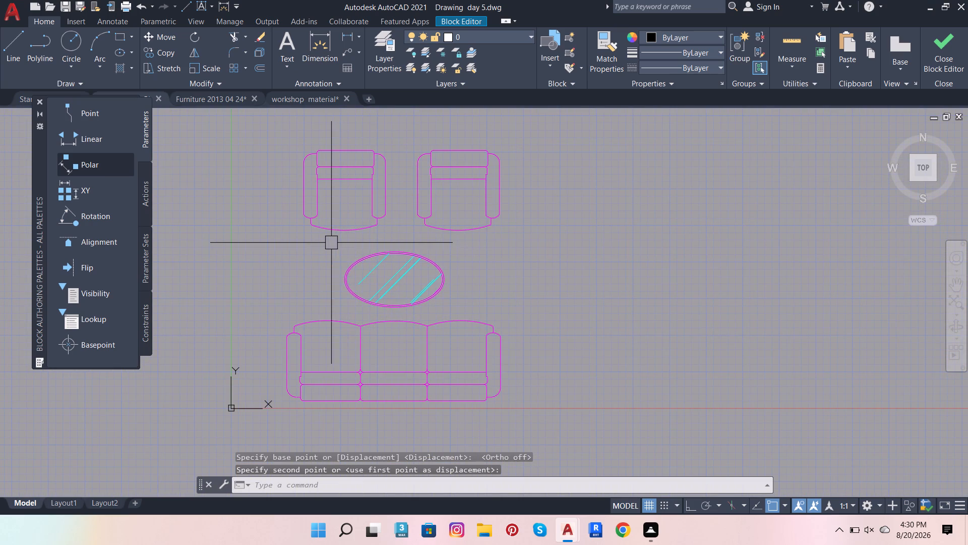
left_click(331, 243)
left_click(478, 312)
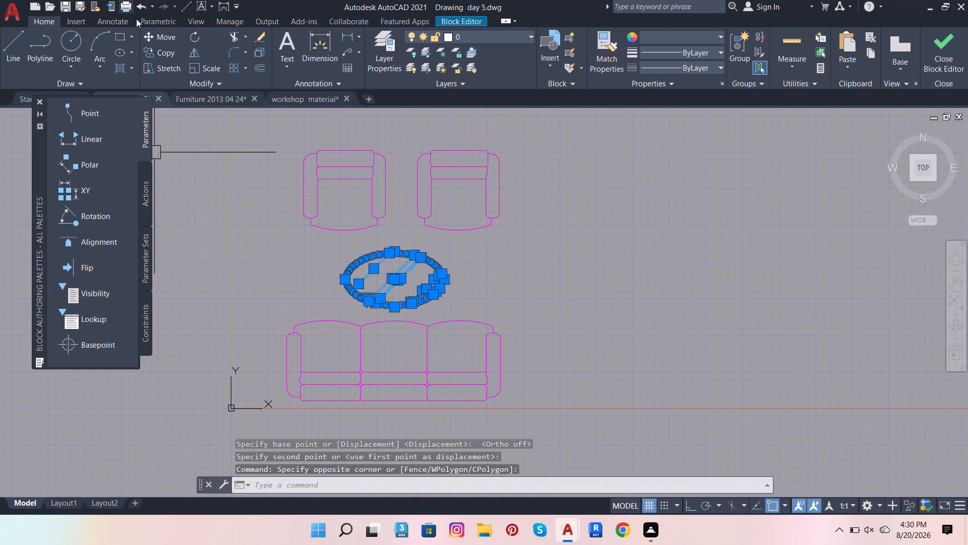
left_click(152, 38)
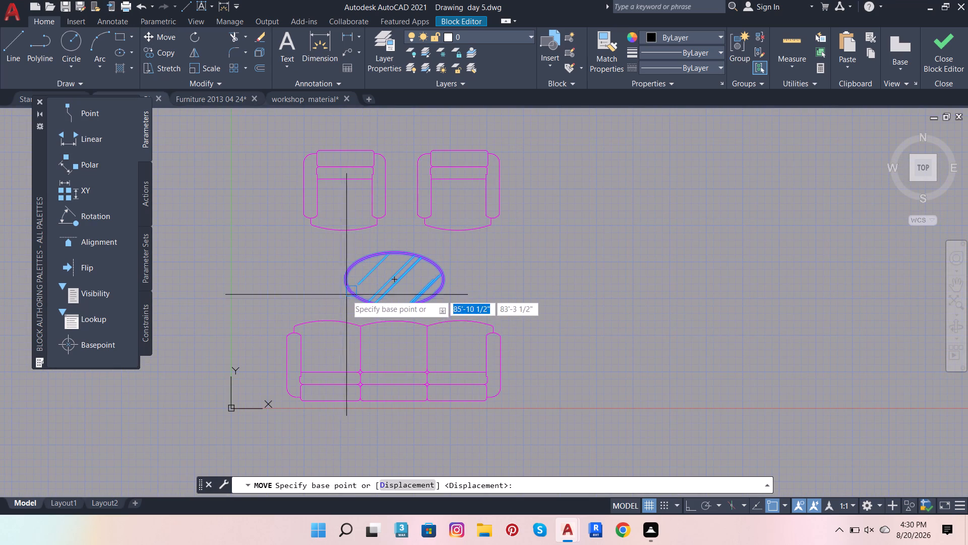
left_click(349, 293)
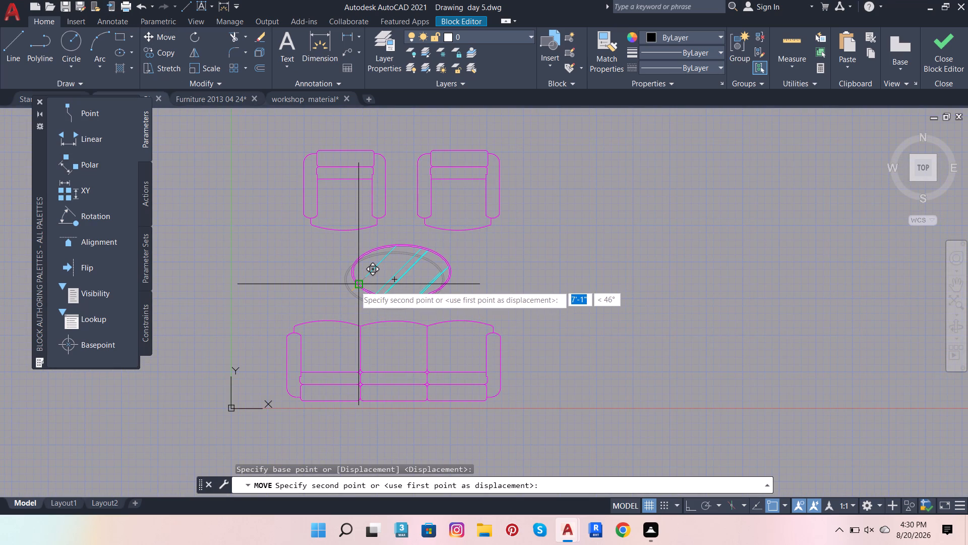
left_click(354, 286)
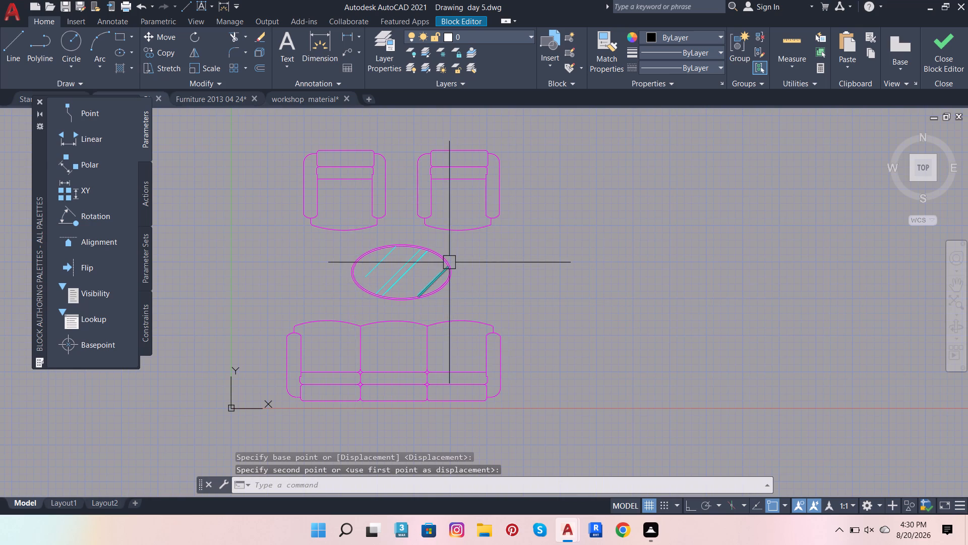
Close the block editor and save the changes to the seating set block.
scroll(449, 261, "up", 1)
left_click(938, 52)
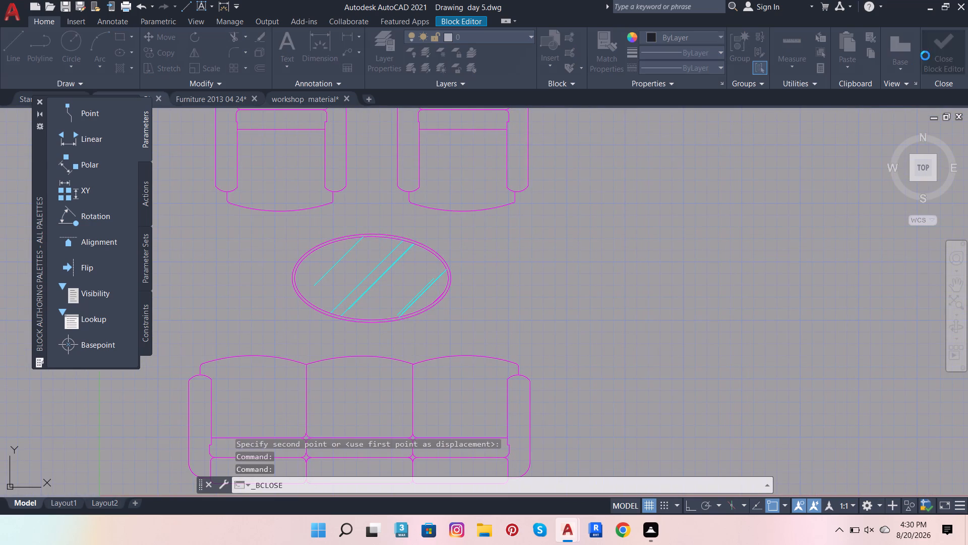
left_click(438, 235)
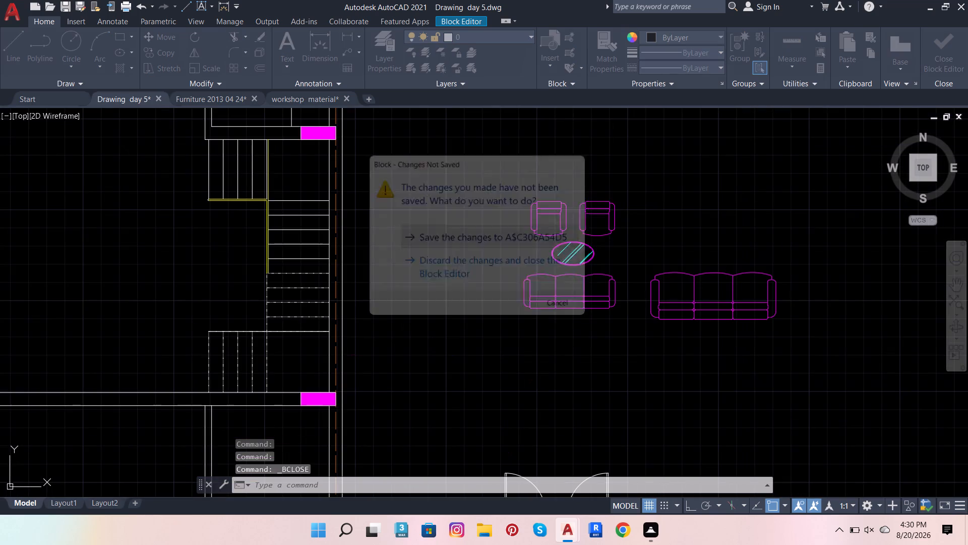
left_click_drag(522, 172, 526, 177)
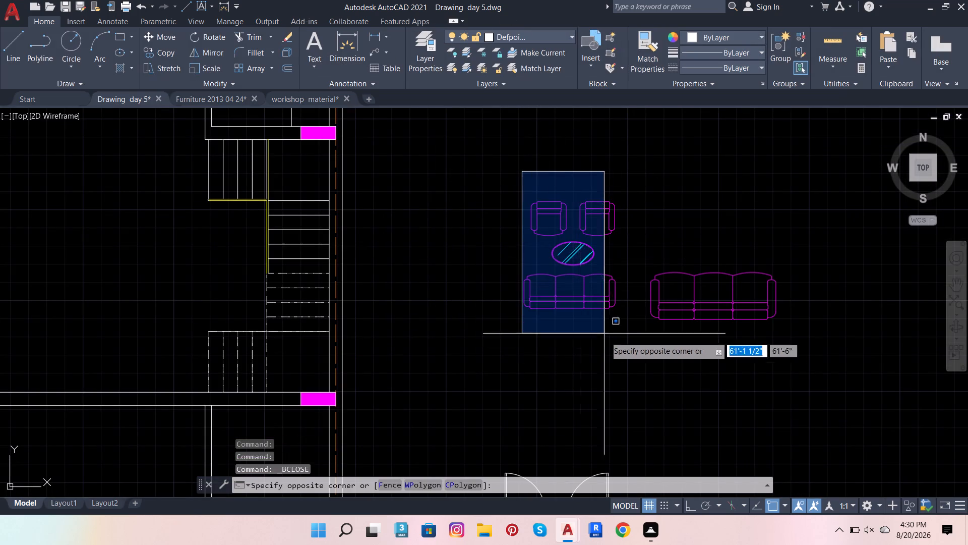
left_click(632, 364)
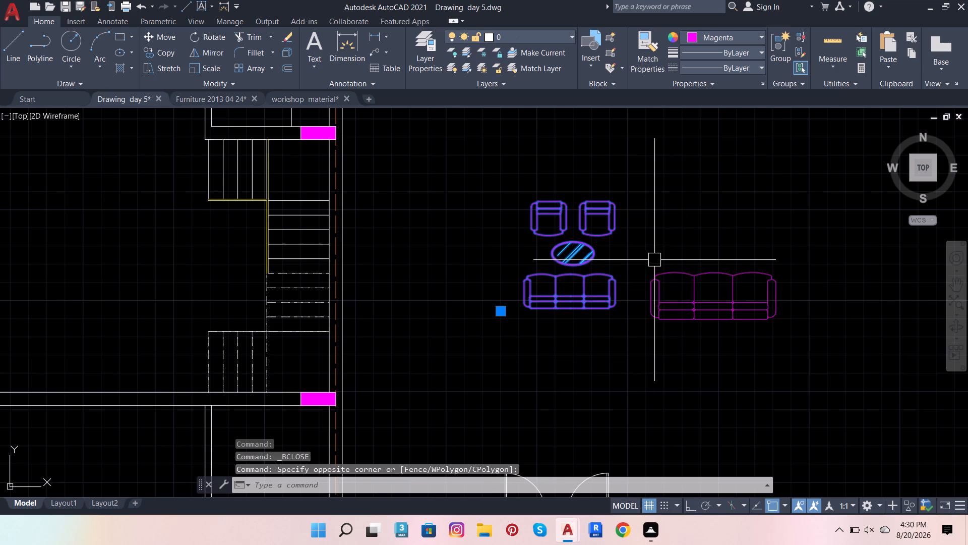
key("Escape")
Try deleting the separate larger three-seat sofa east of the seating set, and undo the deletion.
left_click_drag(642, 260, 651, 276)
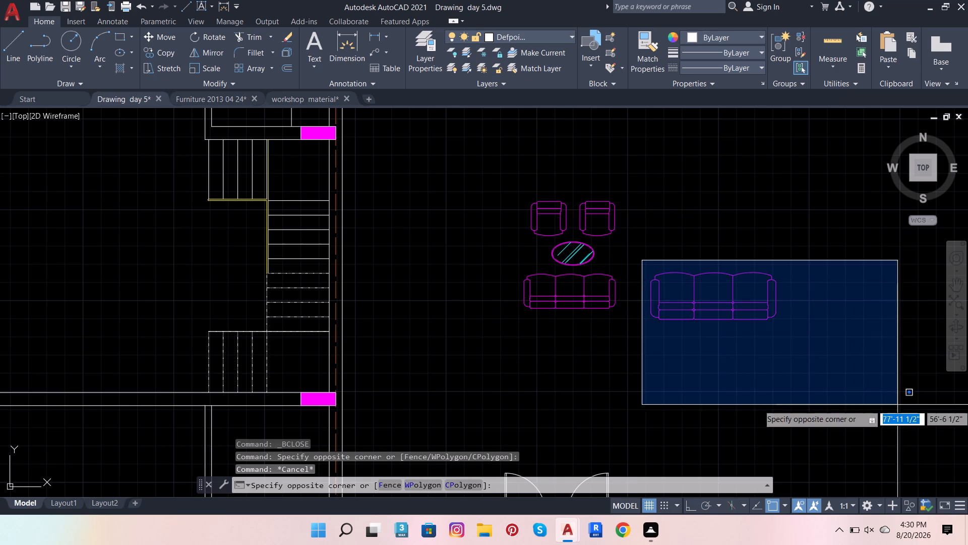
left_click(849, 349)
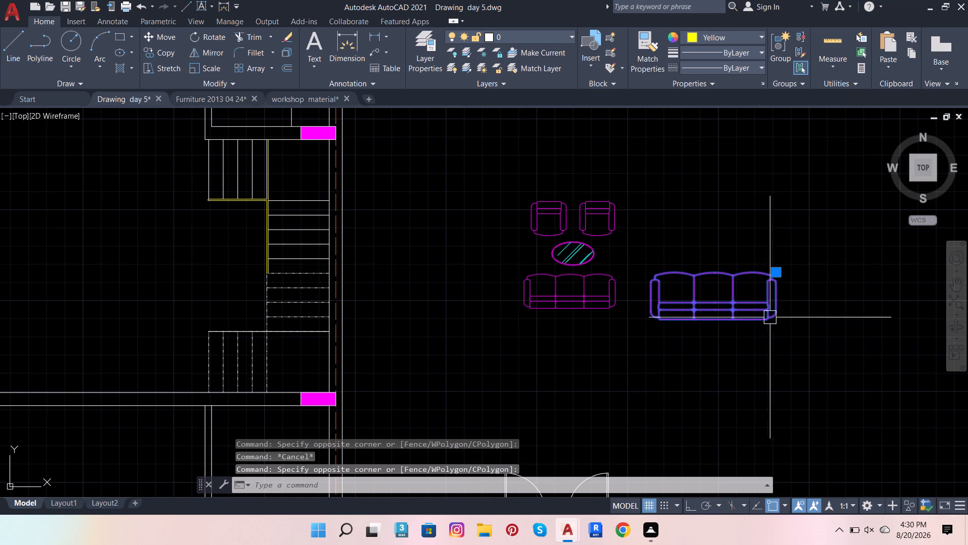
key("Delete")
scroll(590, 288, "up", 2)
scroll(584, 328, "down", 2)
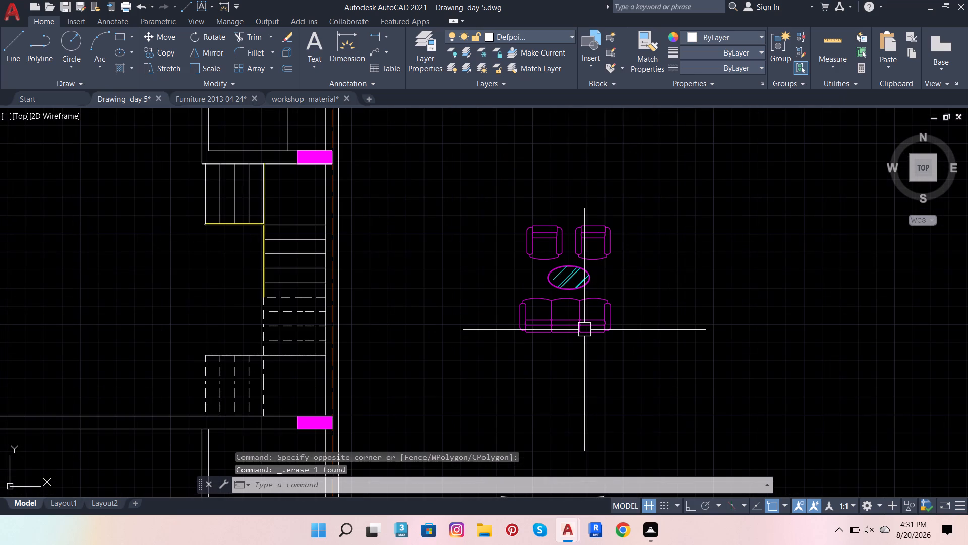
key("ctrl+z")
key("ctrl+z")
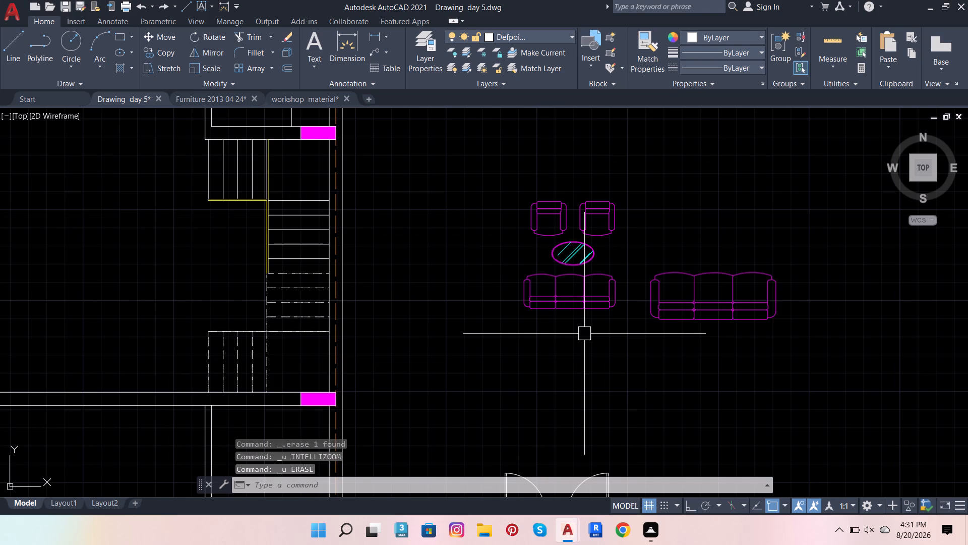
Open the seating set block for in-place editing, with all nested objects selected automatically.
scroll(661, 301, "up", 2)
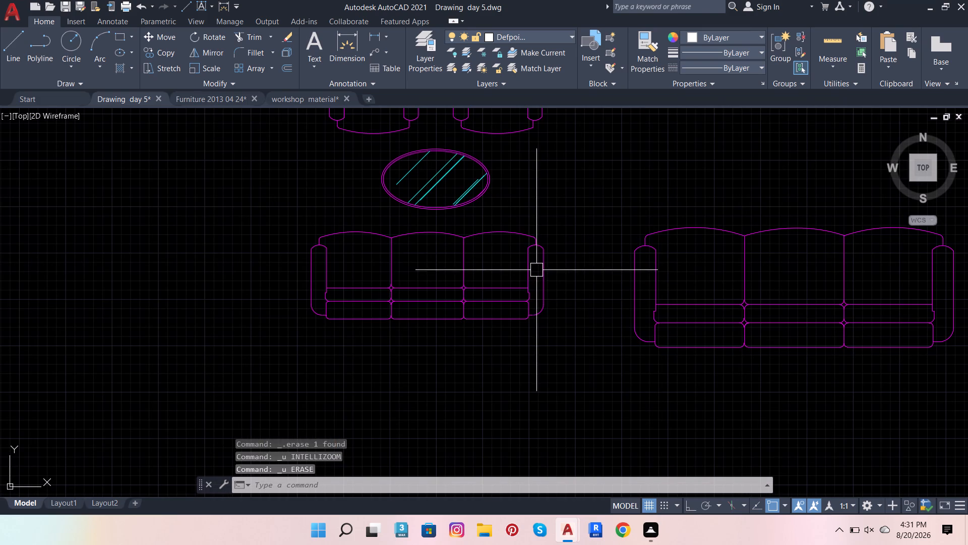
left_click(255, 223)
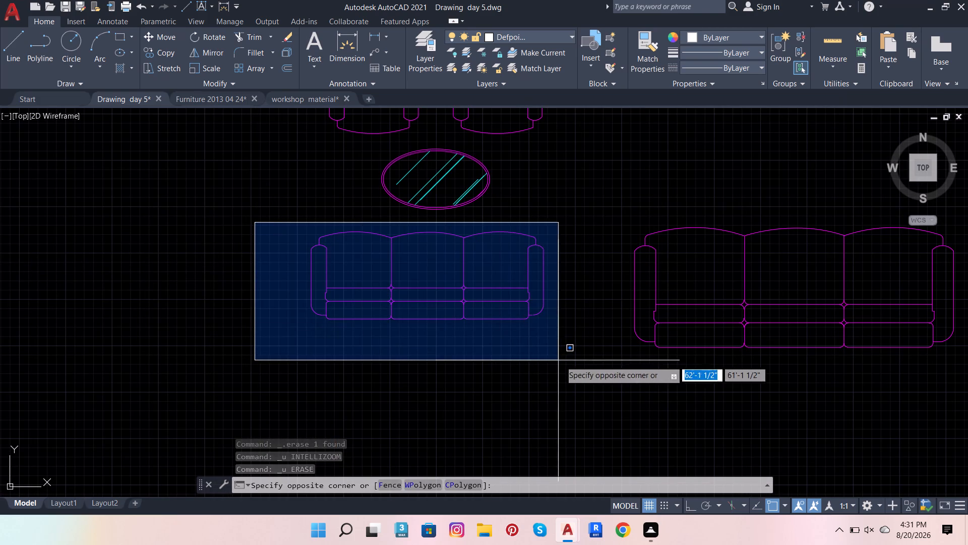
left_click(562, 361)
left_click(542, 311)
scroll(380, 350, "down", 2)
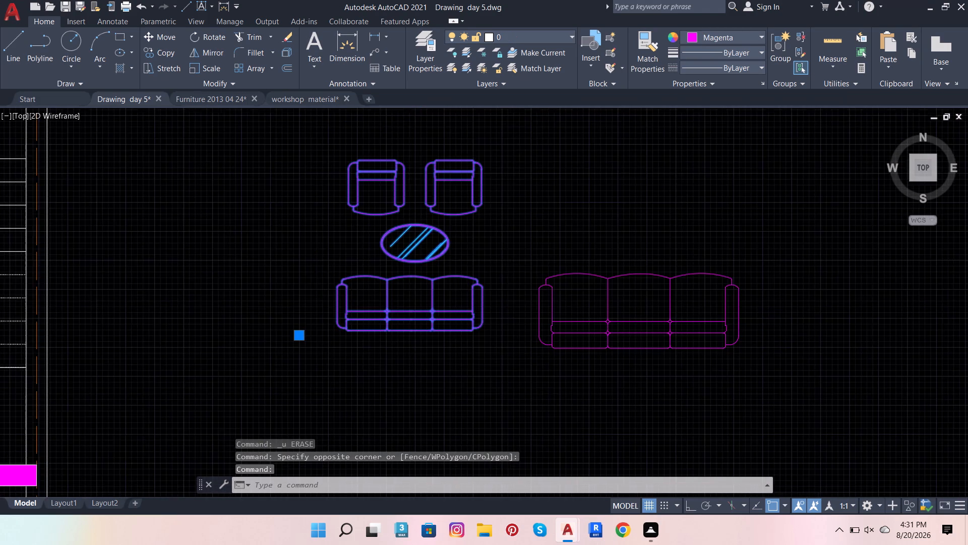
right_click(435, 317)
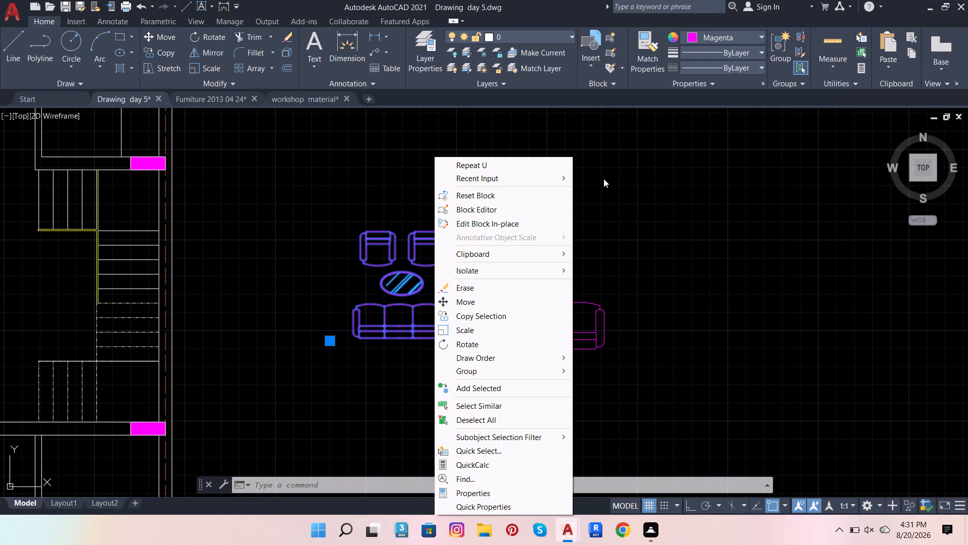
left_click(493, 227)
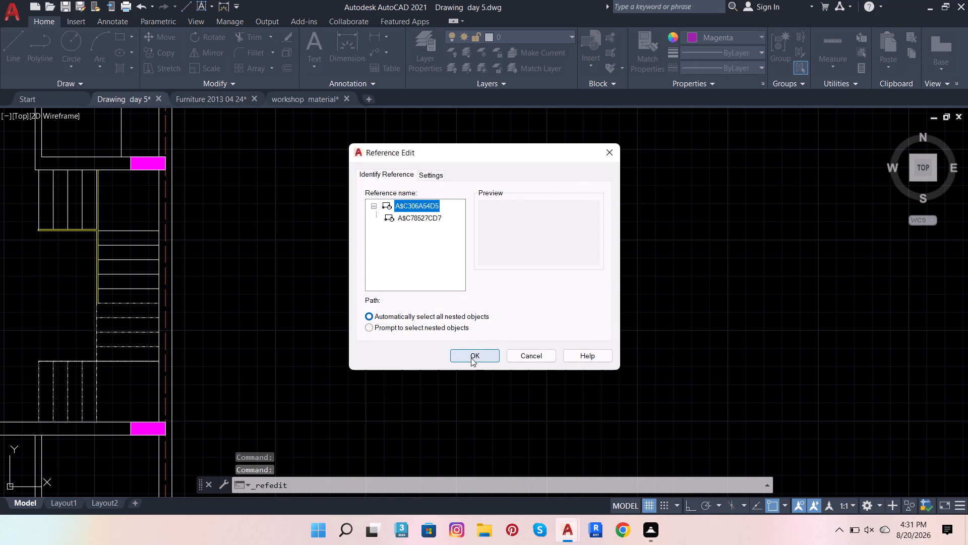
left_click(471, 358)
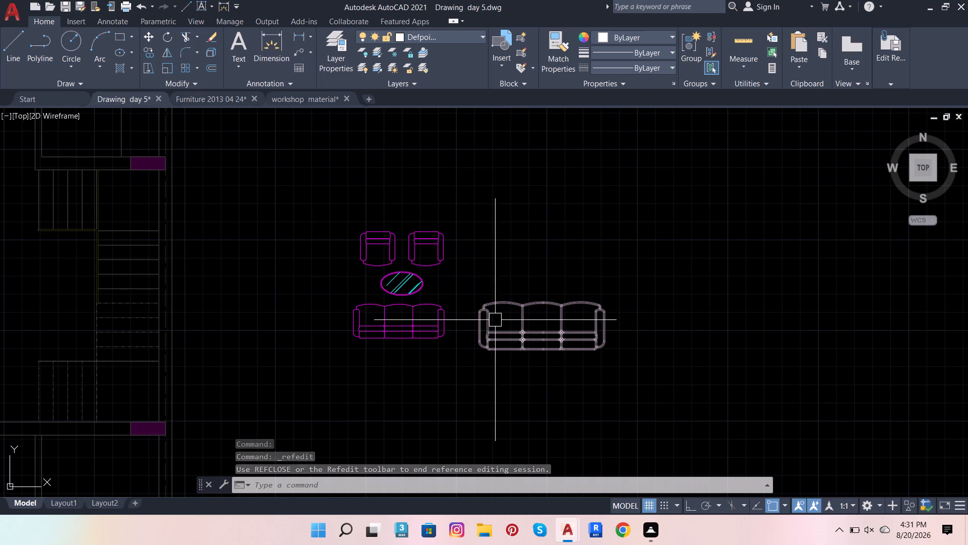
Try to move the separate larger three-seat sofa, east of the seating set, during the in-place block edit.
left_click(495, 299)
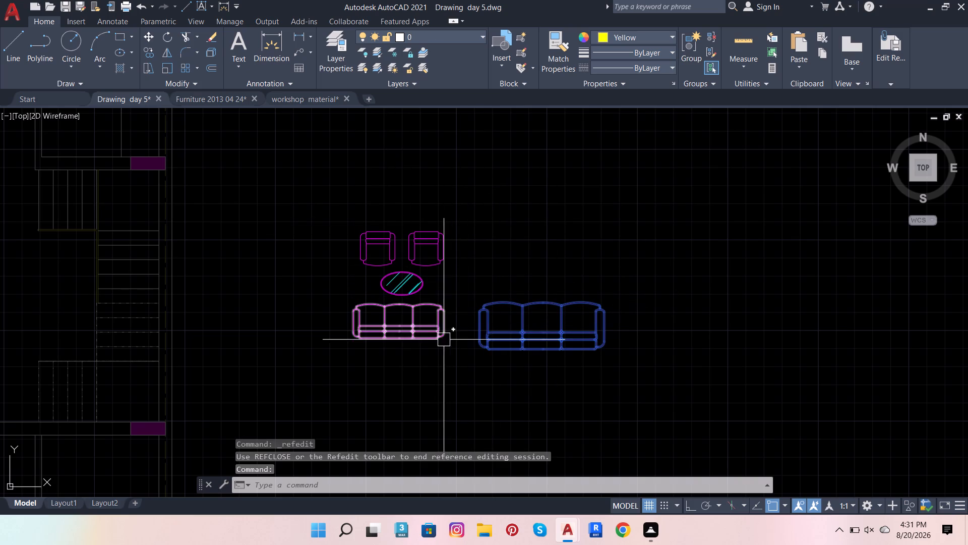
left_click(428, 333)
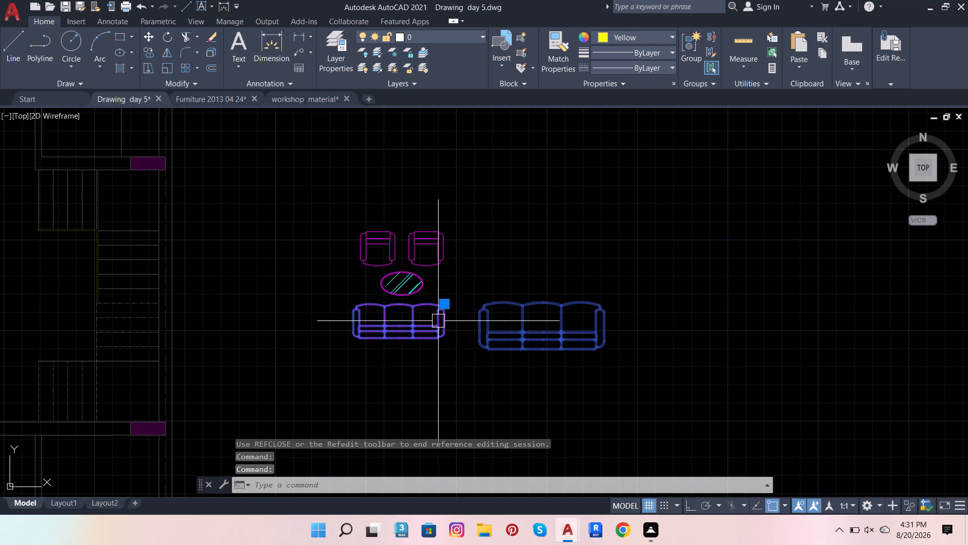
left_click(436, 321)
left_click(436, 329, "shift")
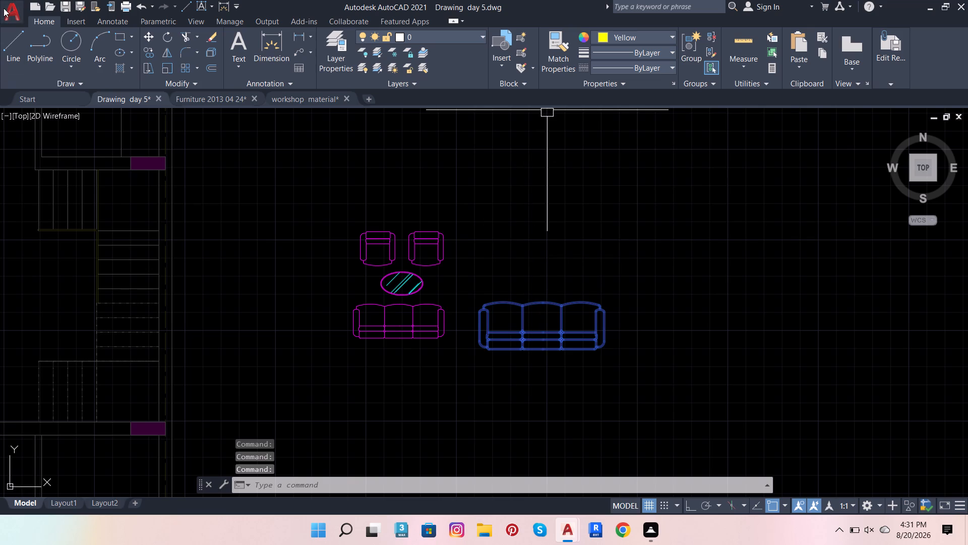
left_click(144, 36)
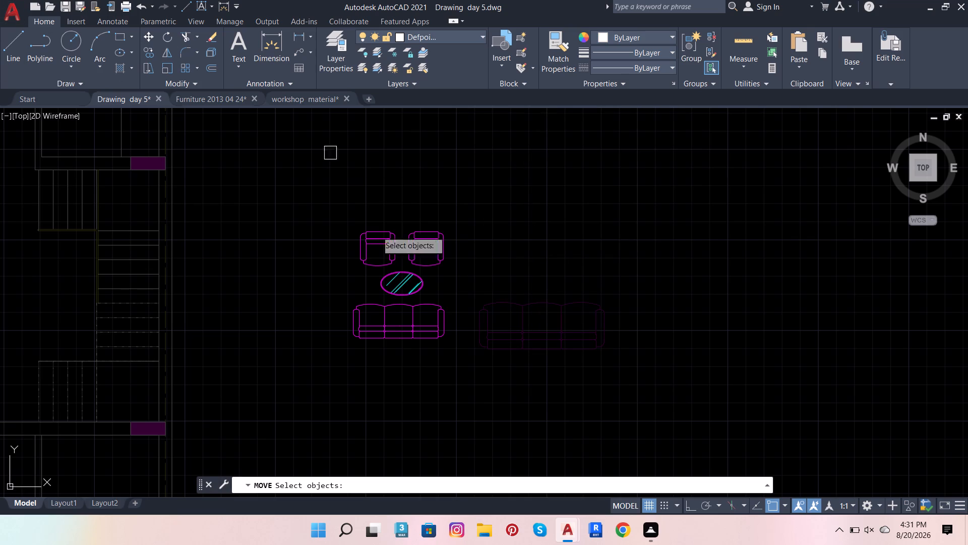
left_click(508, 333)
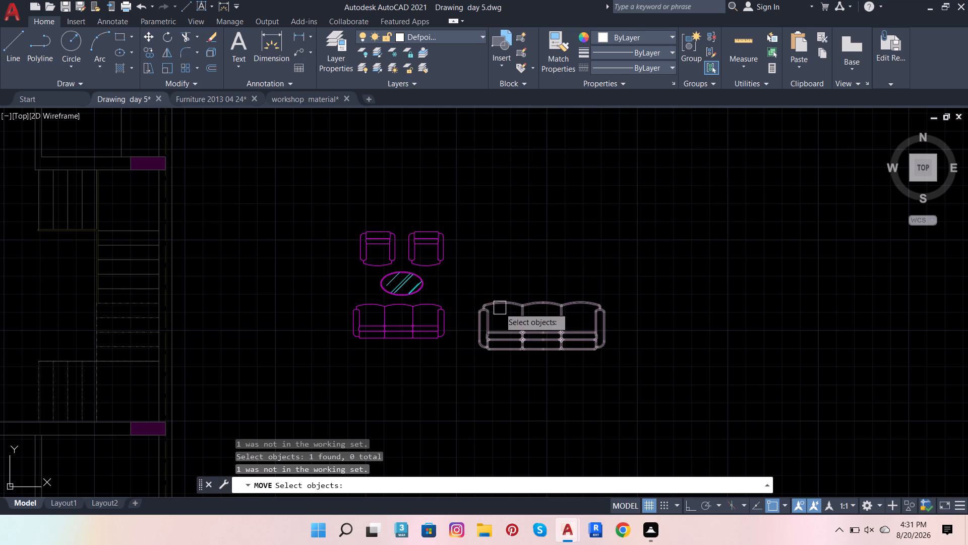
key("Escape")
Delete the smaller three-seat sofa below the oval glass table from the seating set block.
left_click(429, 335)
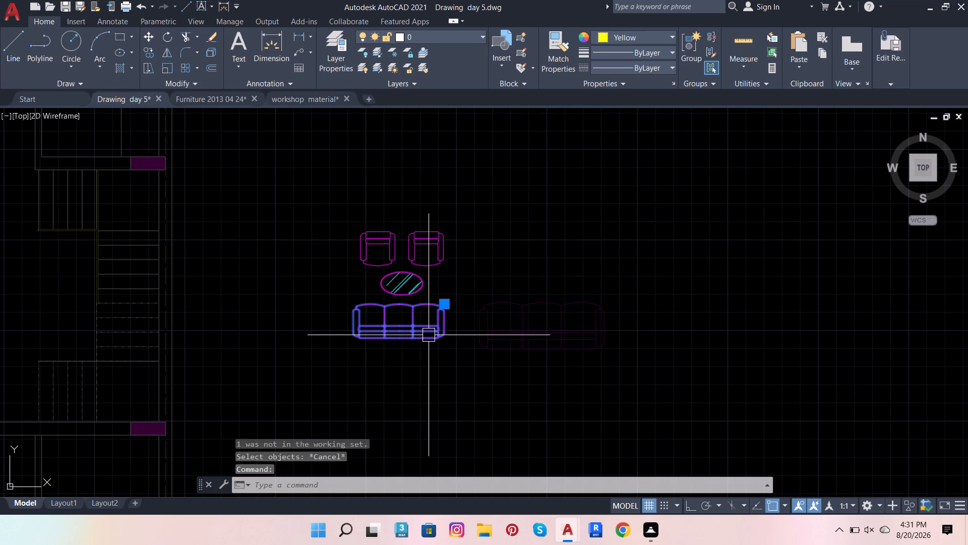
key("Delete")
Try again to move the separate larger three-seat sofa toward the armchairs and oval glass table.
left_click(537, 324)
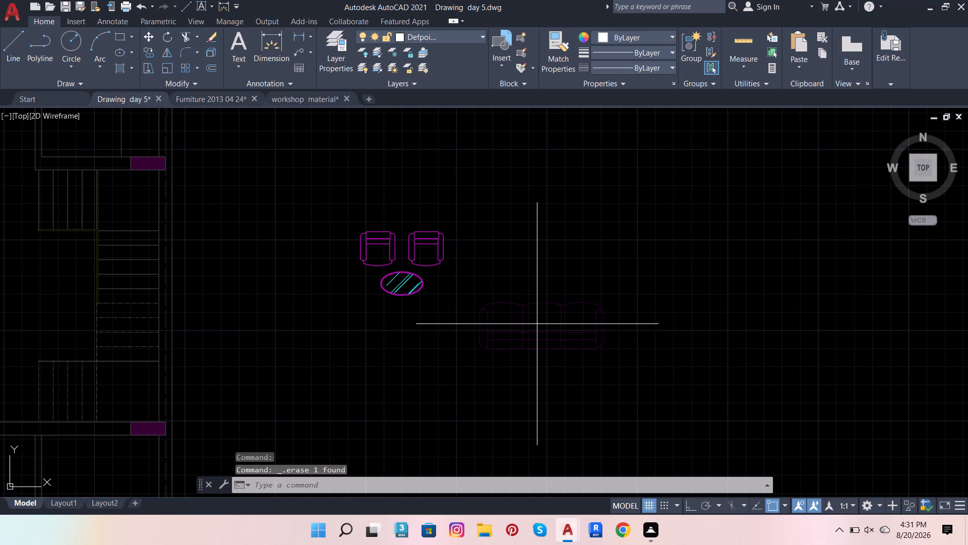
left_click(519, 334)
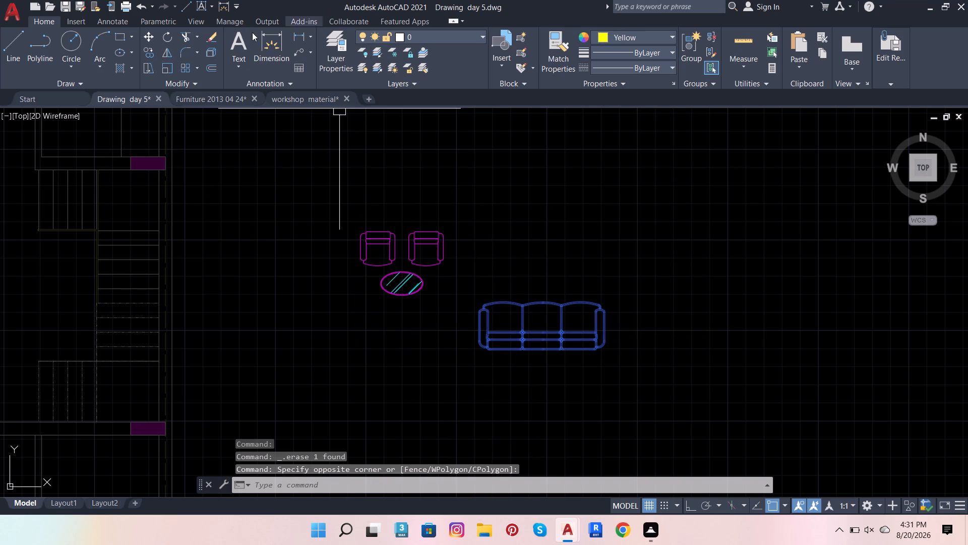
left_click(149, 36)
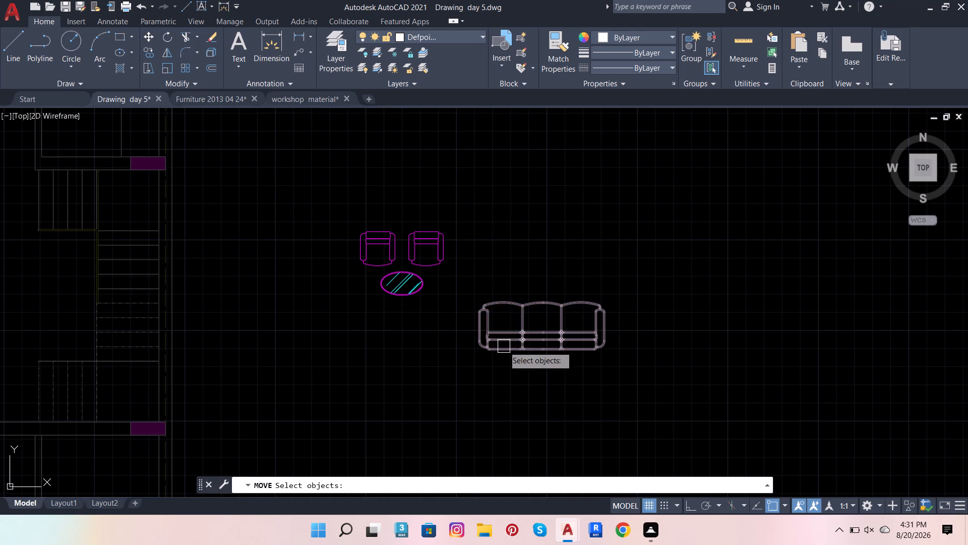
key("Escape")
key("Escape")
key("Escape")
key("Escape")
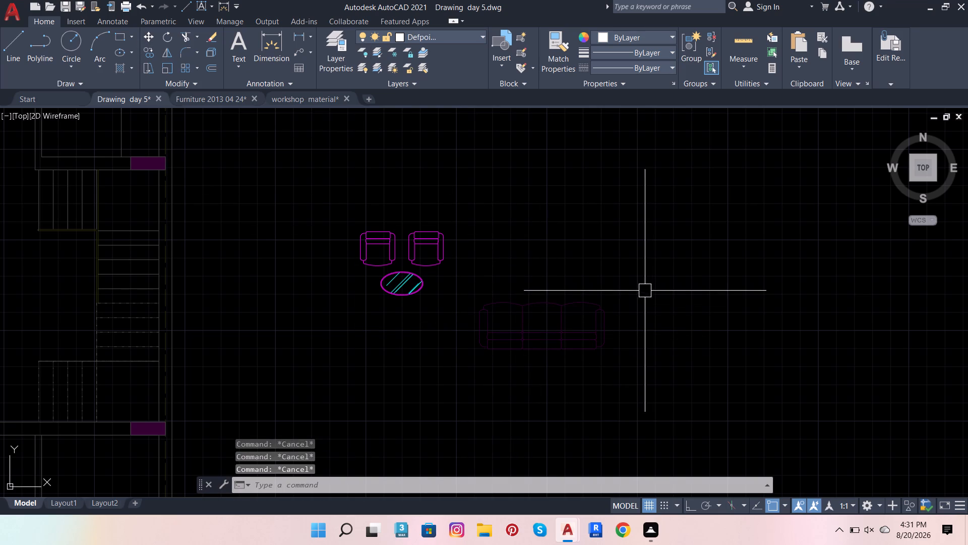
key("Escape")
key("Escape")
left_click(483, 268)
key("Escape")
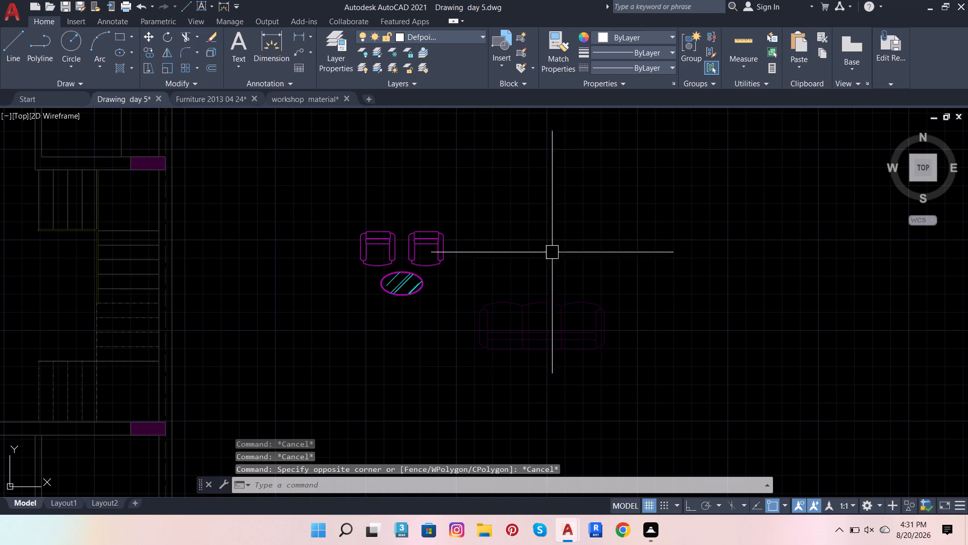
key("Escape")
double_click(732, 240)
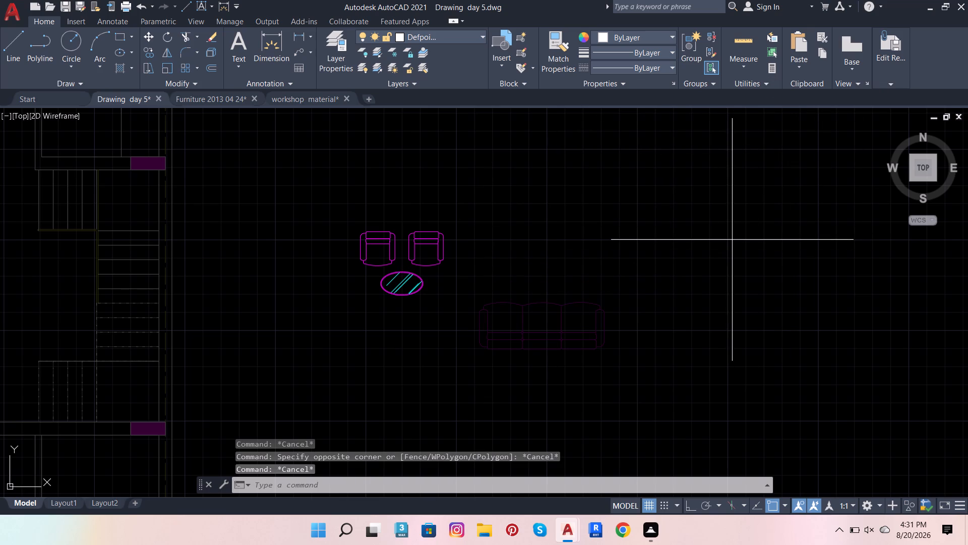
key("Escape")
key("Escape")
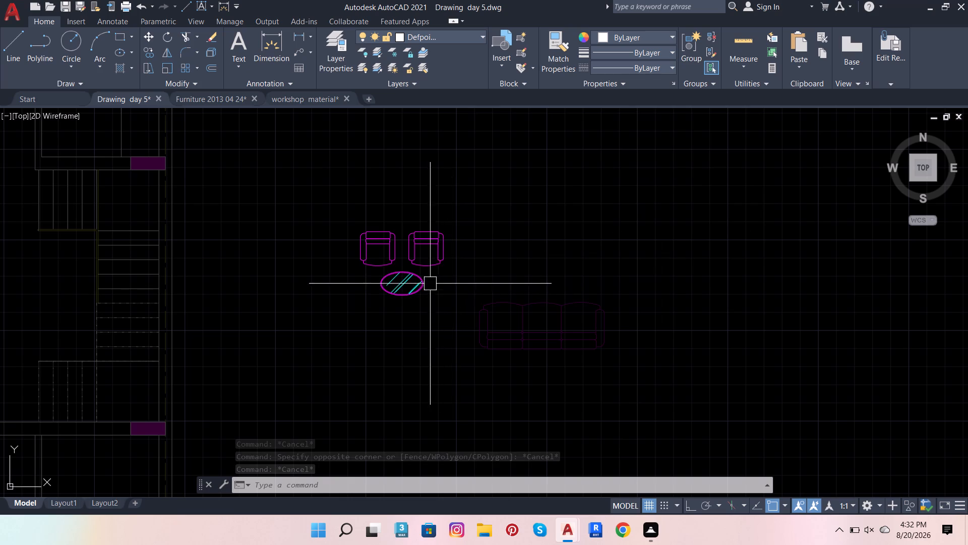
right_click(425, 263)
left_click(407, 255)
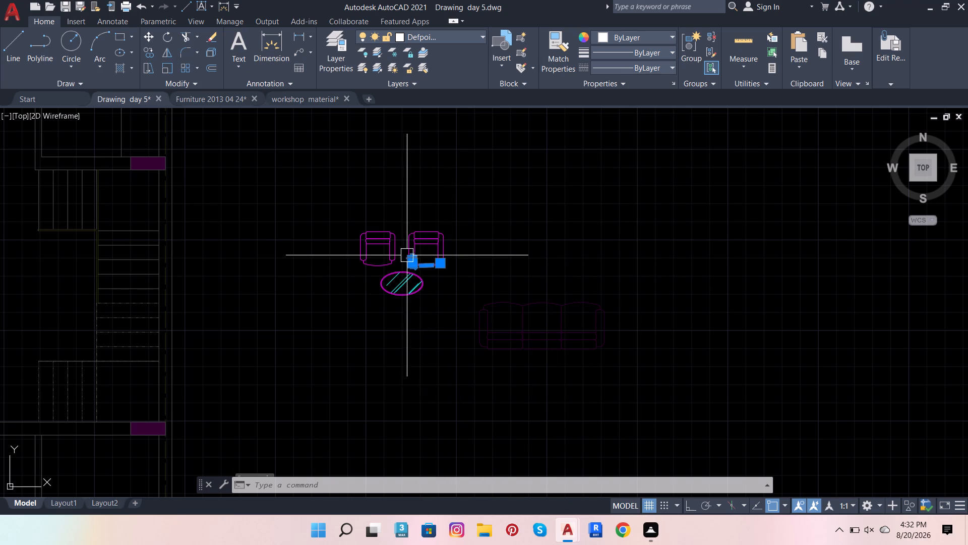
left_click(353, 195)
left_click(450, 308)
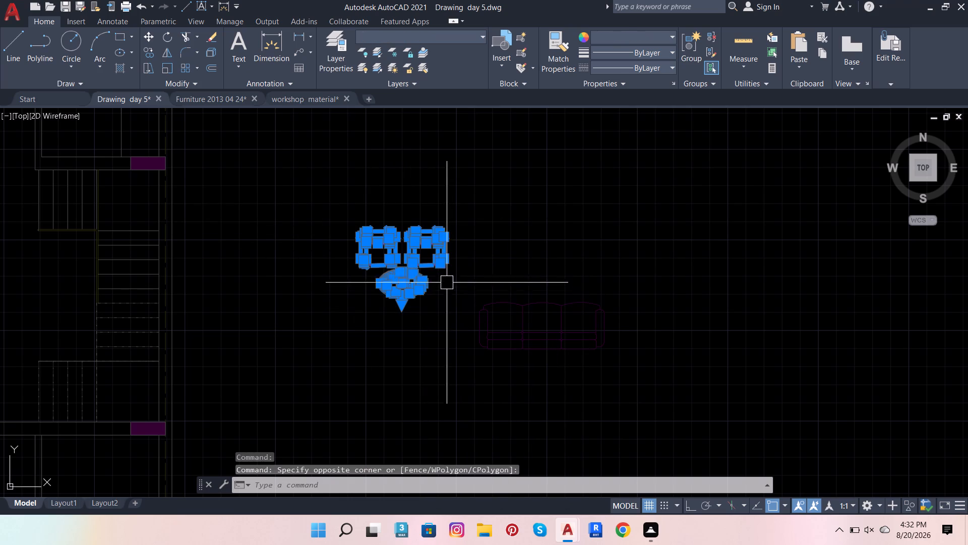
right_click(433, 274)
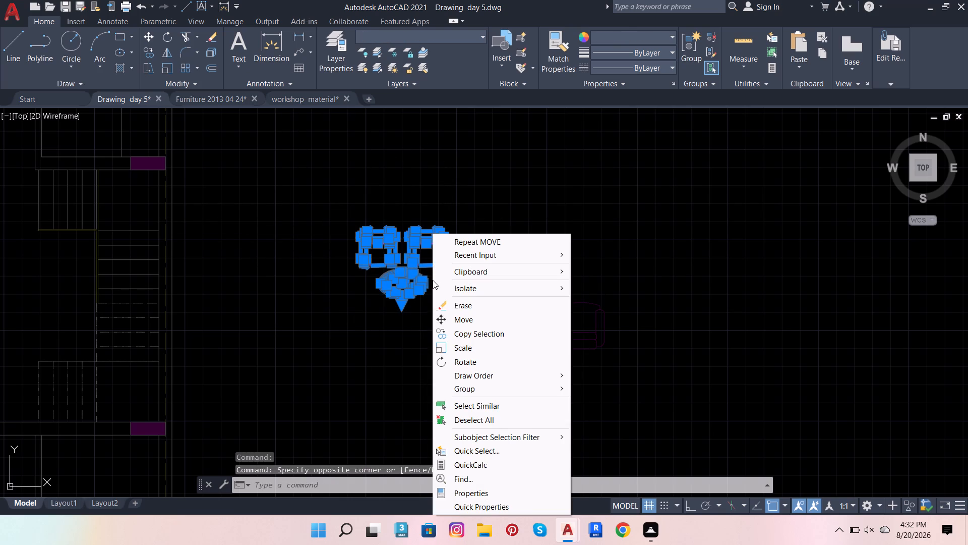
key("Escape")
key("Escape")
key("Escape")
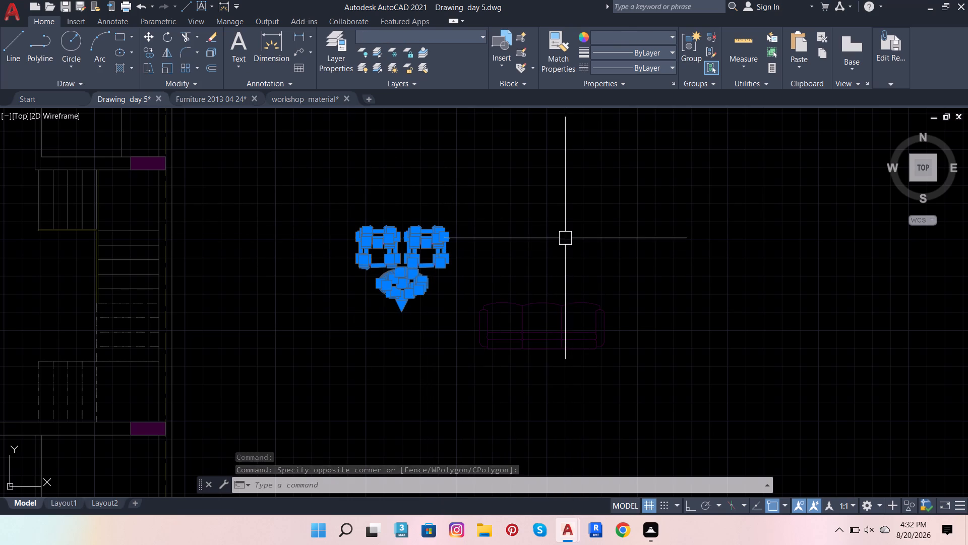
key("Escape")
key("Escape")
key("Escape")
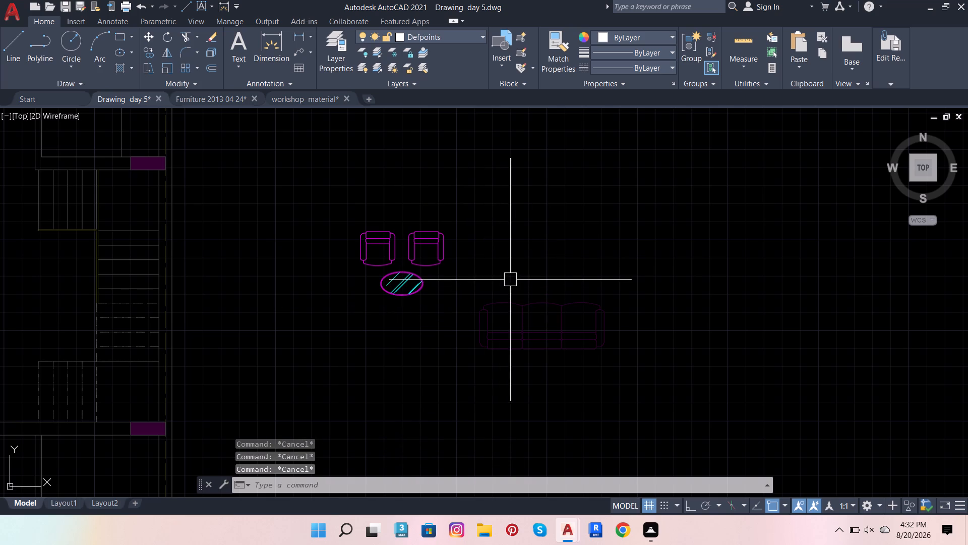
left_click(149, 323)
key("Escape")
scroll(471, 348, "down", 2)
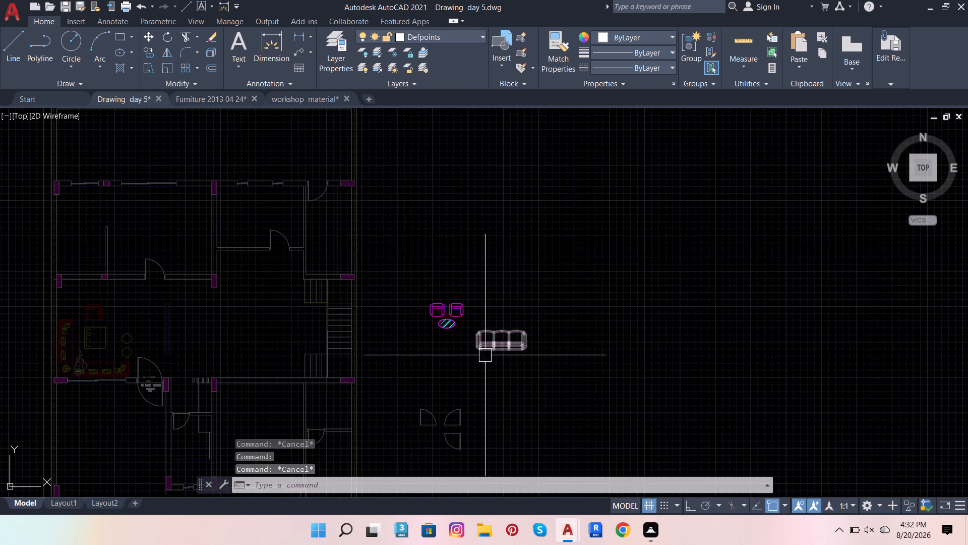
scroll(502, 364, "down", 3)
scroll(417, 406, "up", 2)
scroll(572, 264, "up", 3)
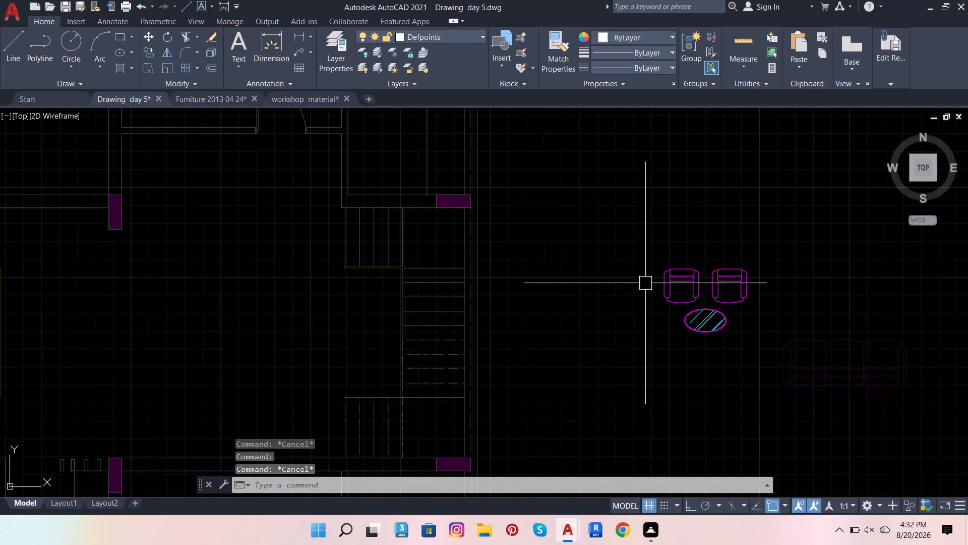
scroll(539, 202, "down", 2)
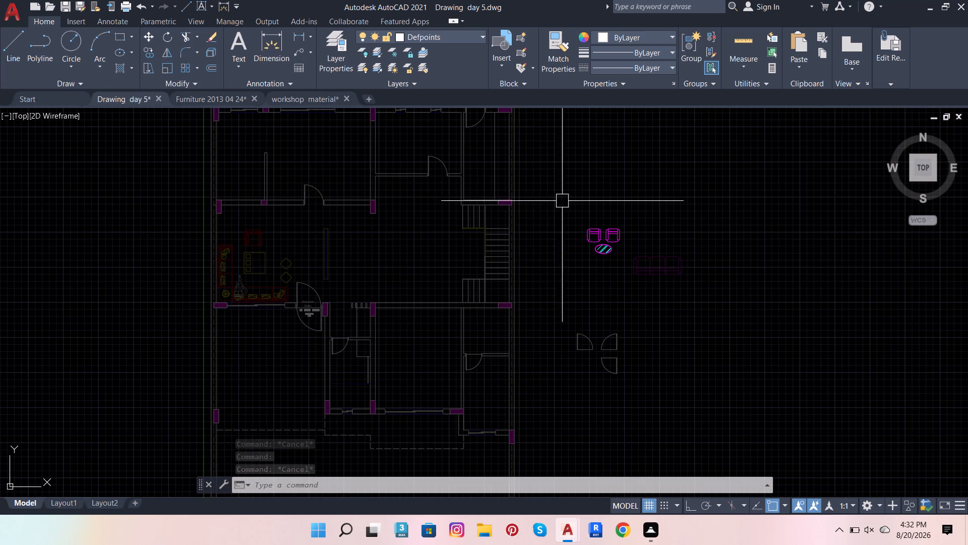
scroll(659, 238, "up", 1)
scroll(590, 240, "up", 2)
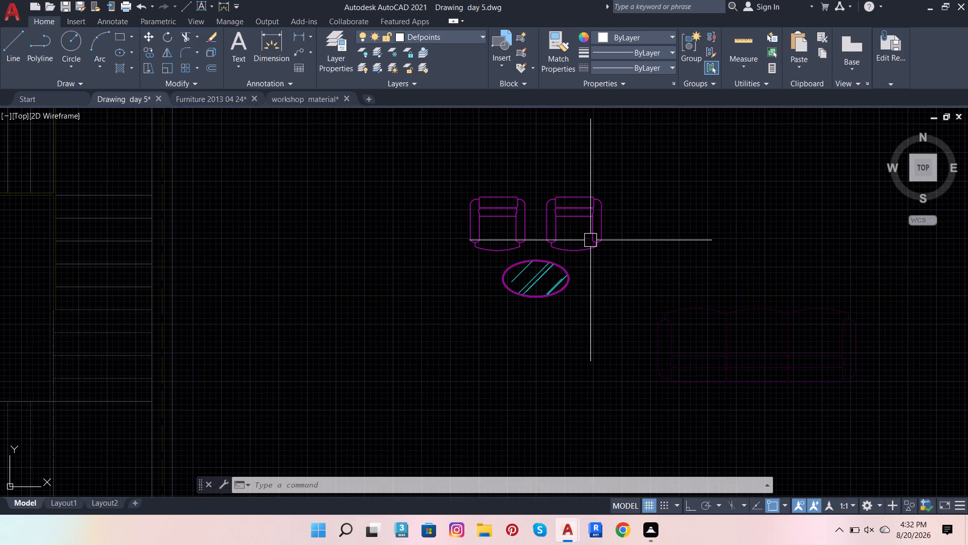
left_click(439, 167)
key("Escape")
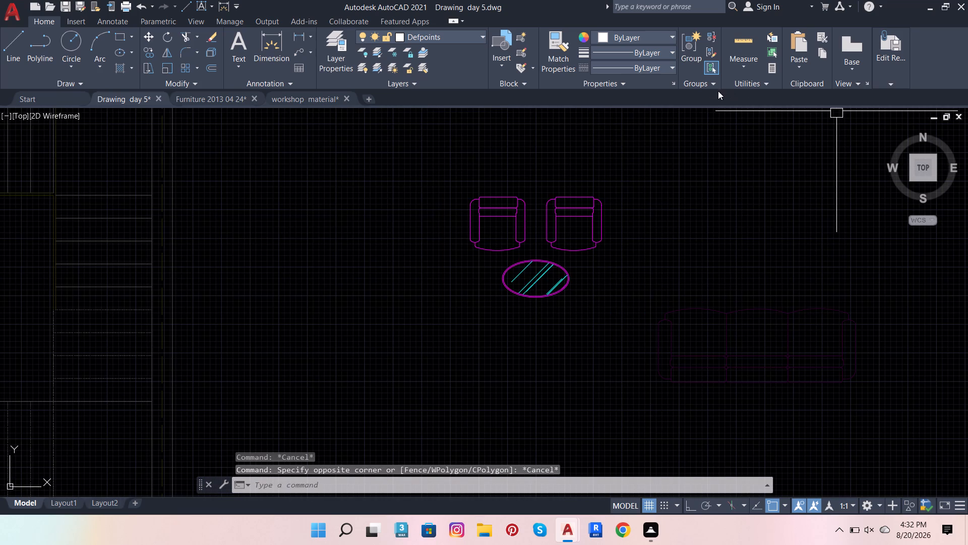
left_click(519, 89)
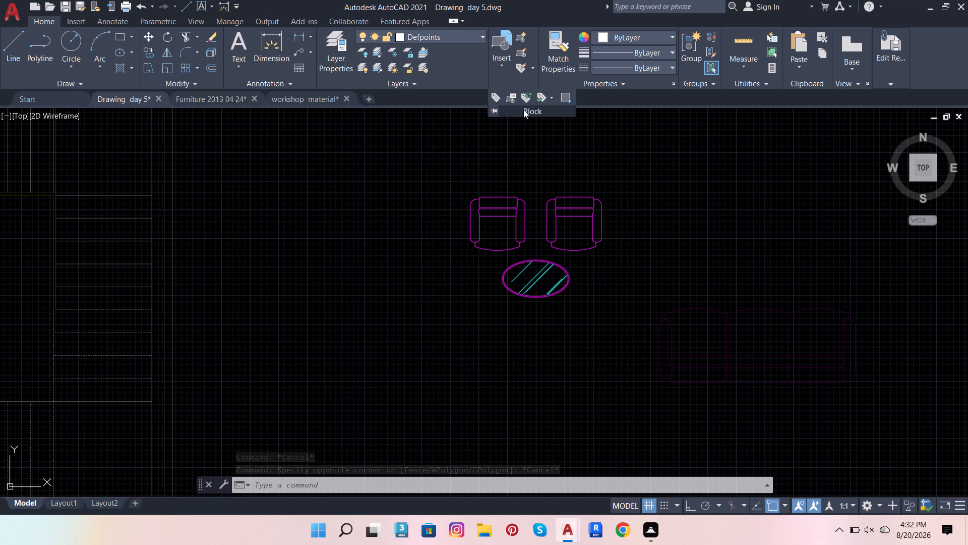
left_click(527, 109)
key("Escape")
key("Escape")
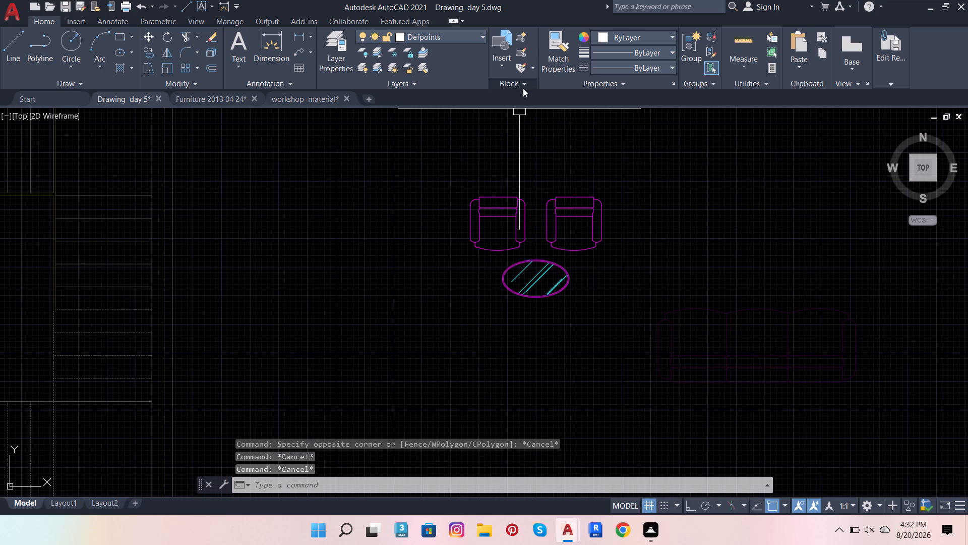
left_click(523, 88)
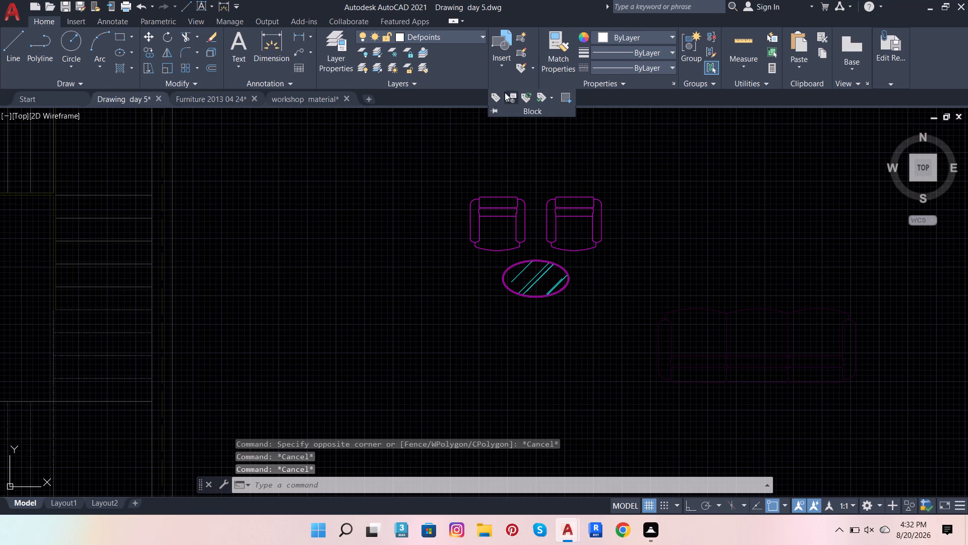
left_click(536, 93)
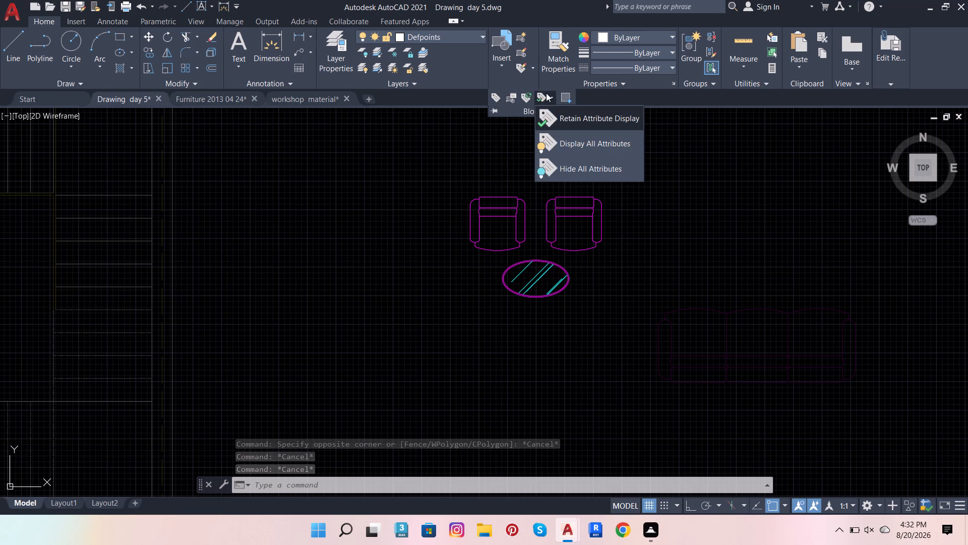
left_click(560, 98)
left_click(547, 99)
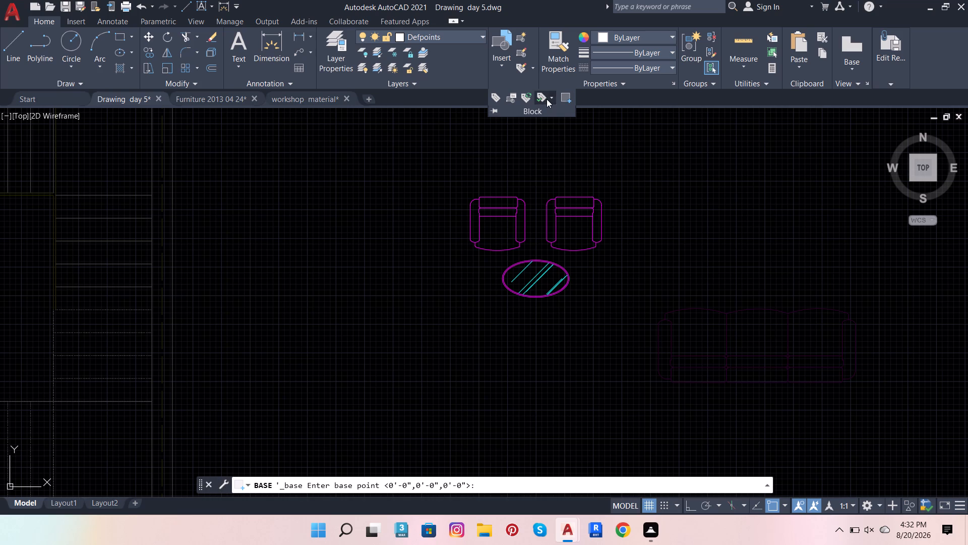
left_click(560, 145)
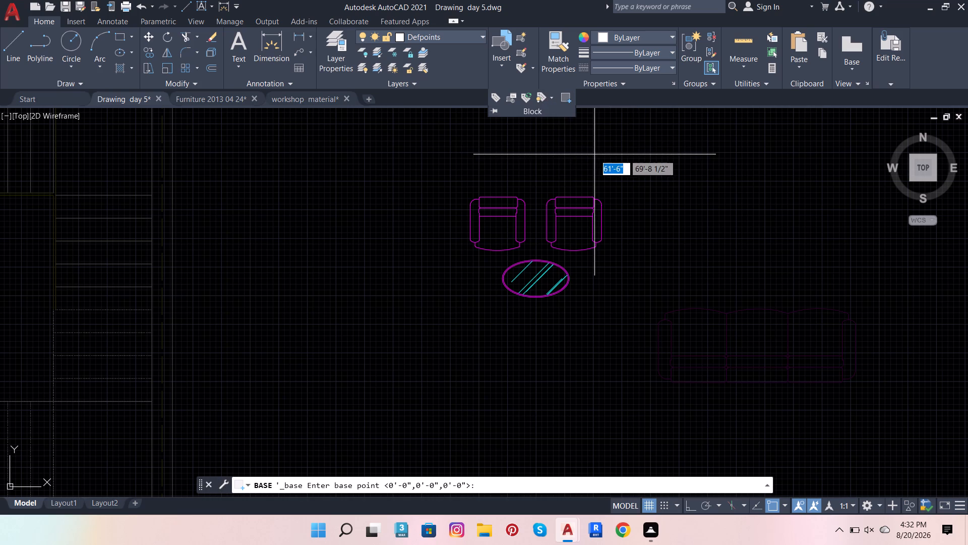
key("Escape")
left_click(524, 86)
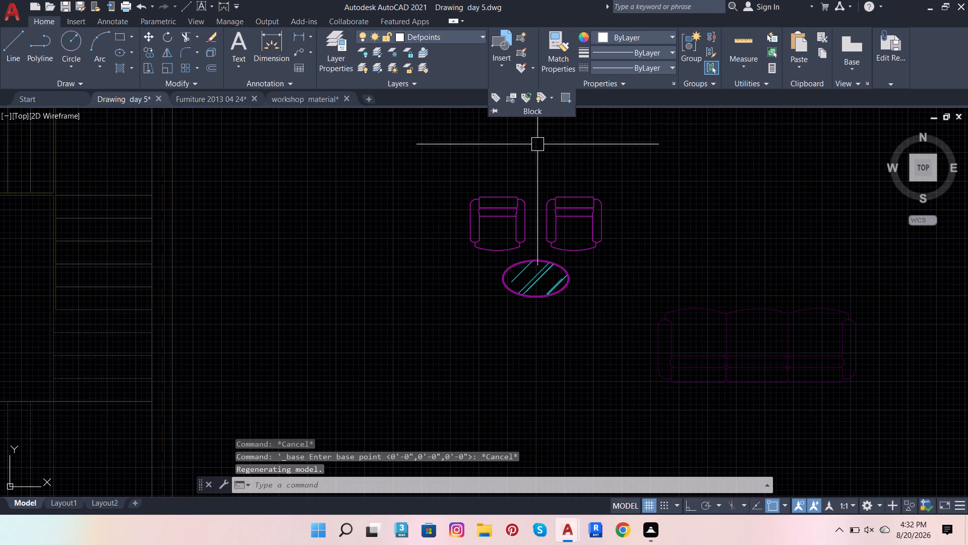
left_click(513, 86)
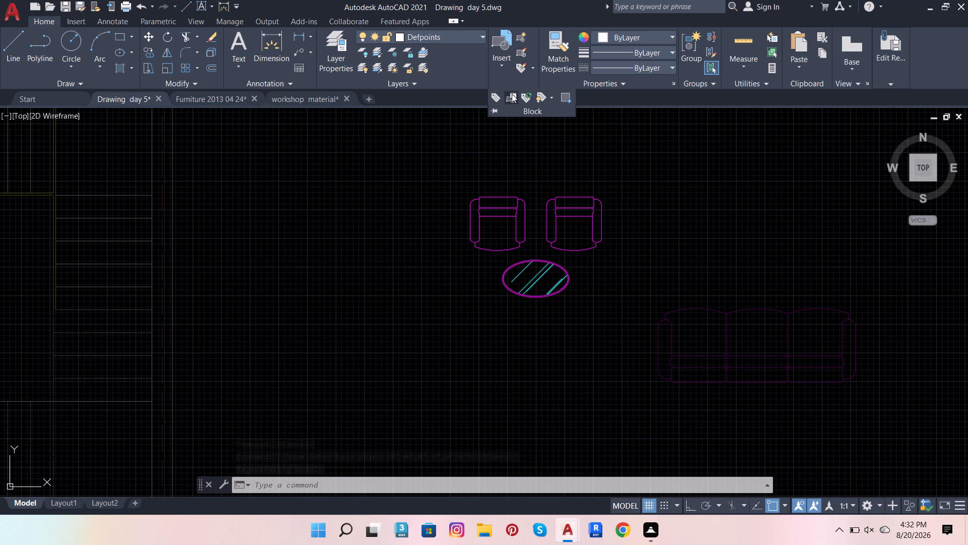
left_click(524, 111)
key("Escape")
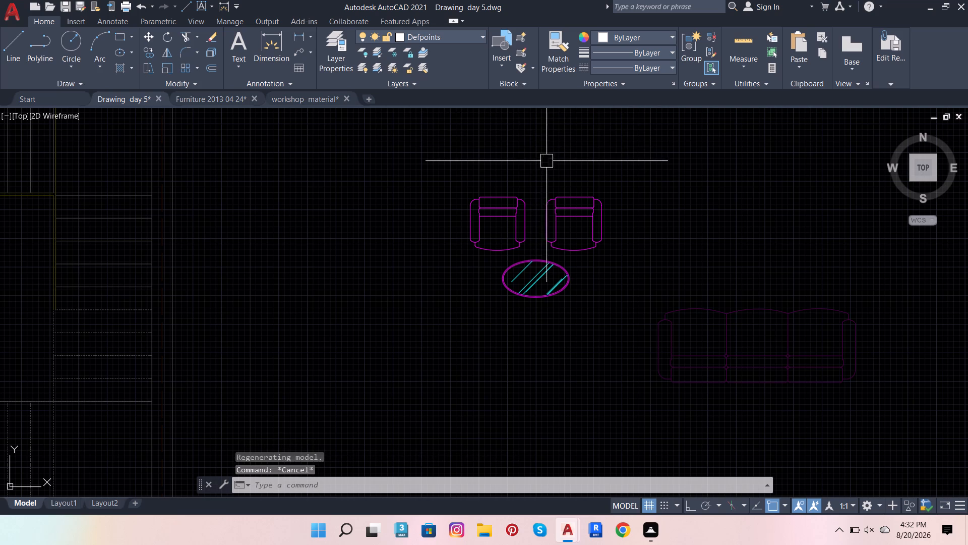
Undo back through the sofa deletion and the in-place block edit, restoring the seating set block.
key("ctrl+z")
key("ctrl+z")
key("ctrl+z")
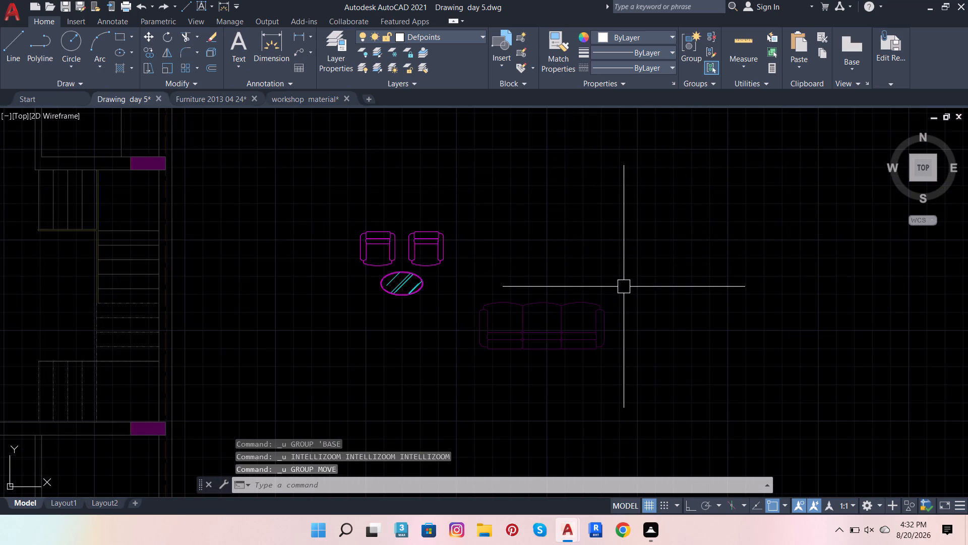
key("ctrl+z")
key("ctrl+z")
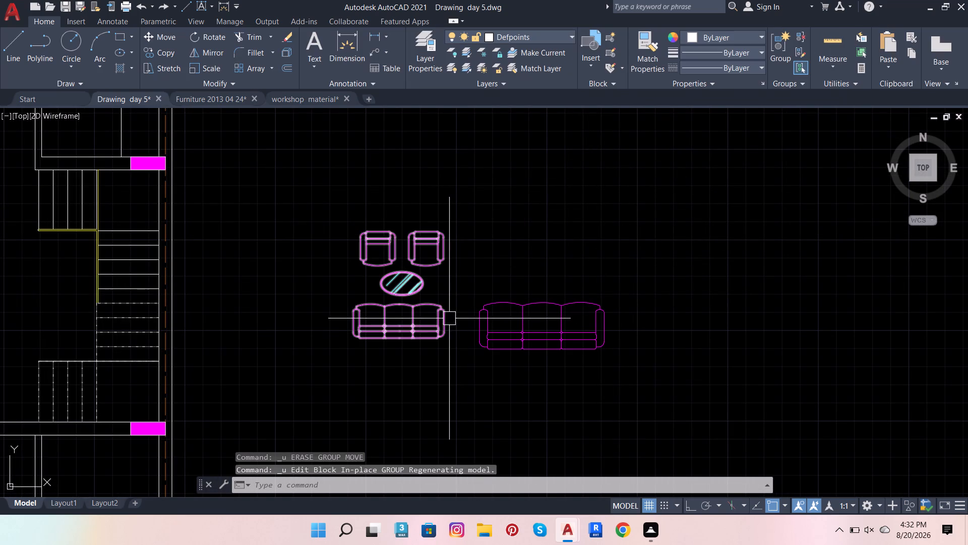
Open the seating set block in the Block Editor, delete its three-seat sofa, and save the changes to the block definition.
left_click(449, 318)
right_click(446, 322)
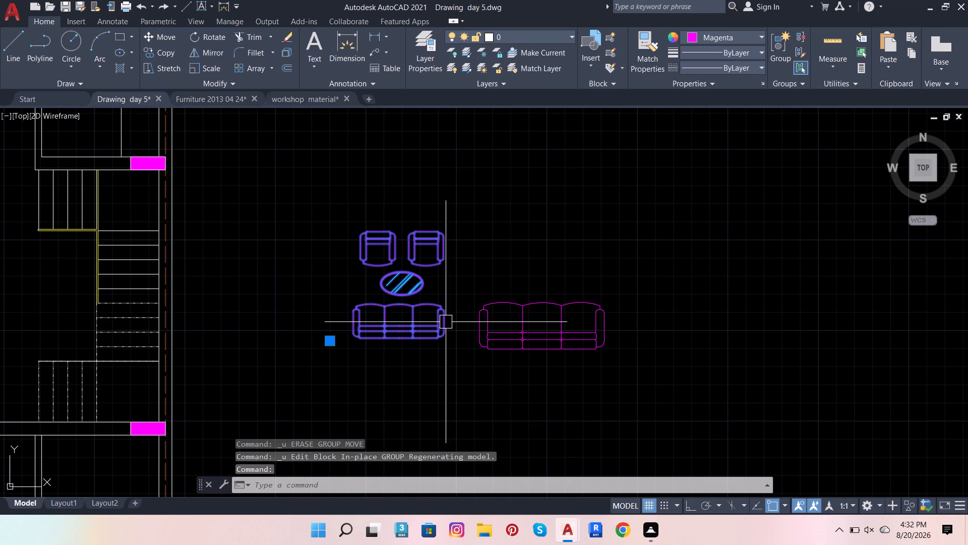
double_click(430, 324)
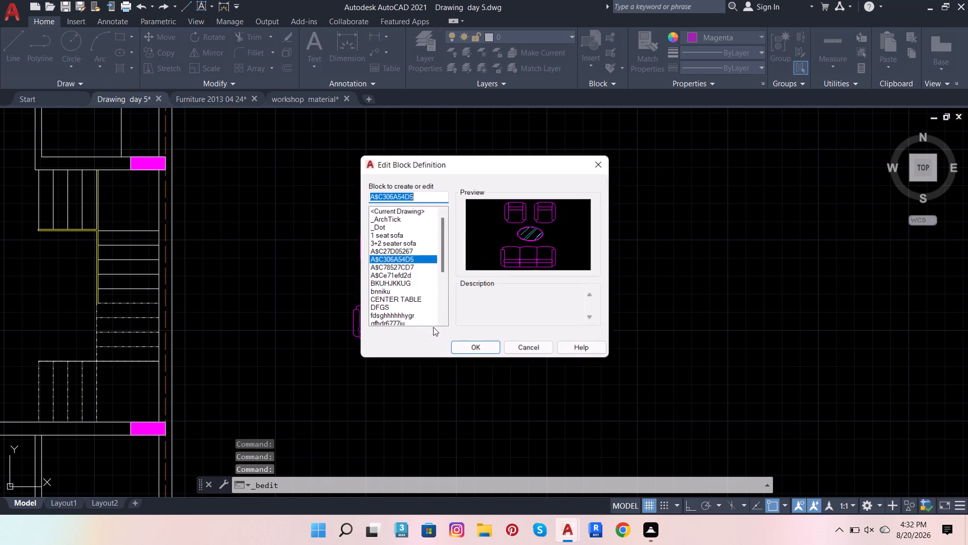
left_click(433, 327)
left_click(486, 345)
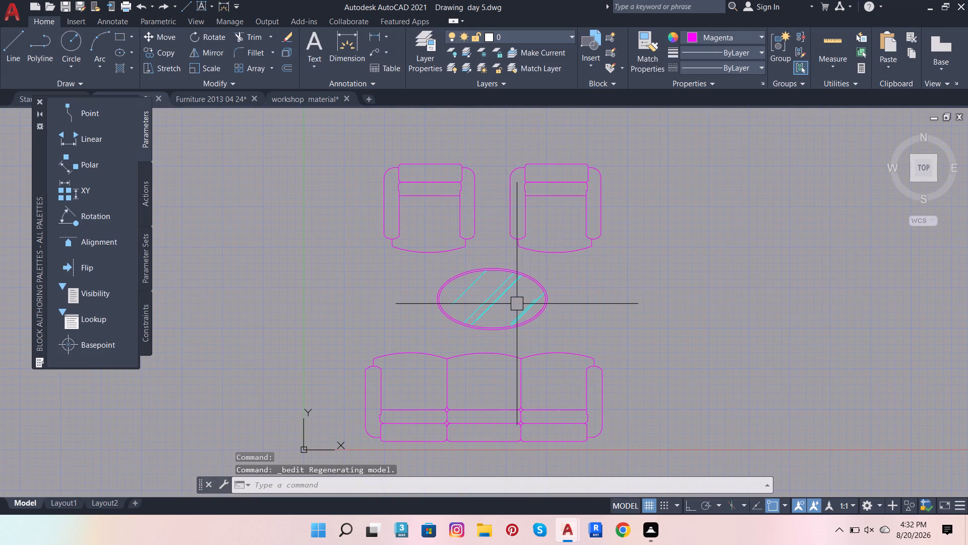
scroll(375, 337, "down", 1)
left_click(355, 340)
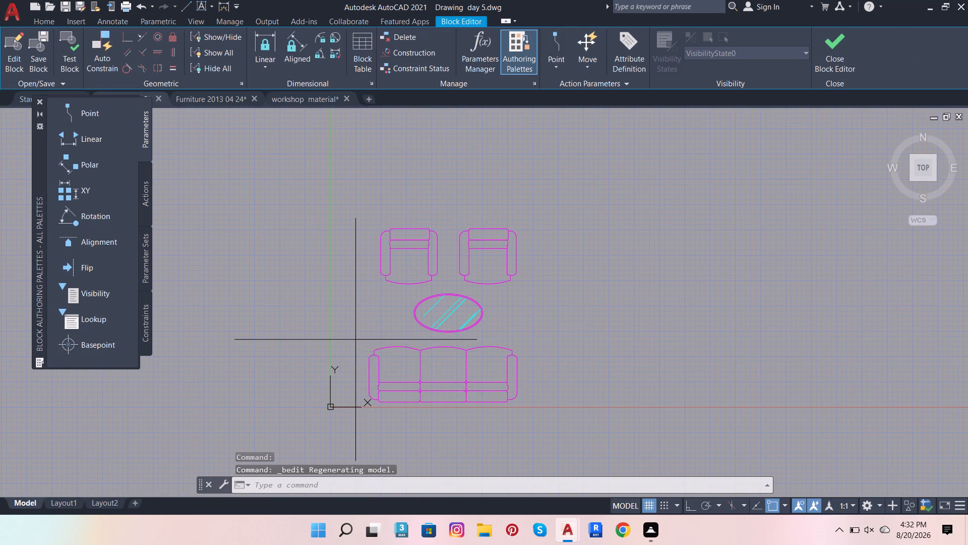
left_click(533, 426)
key("Delete")
key("Delete")
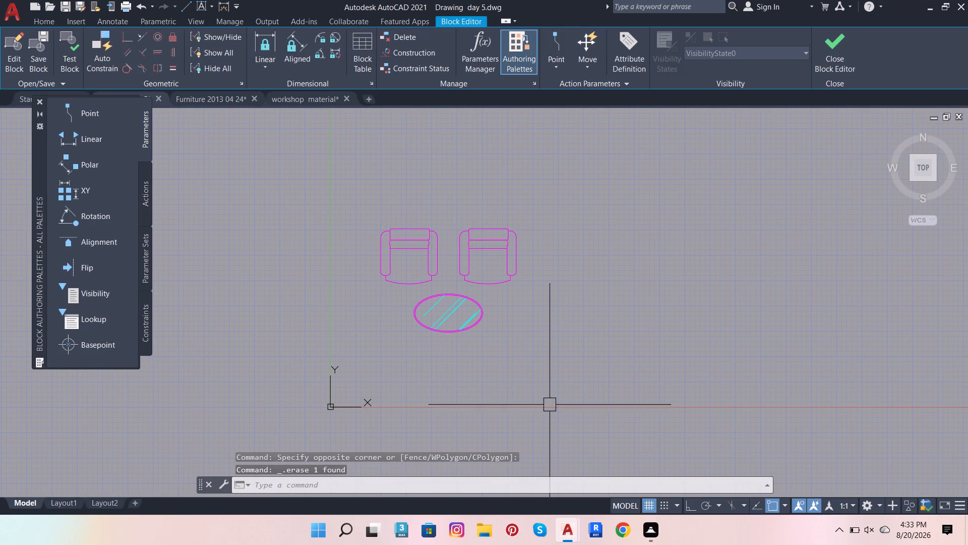
left_click(826, 46)
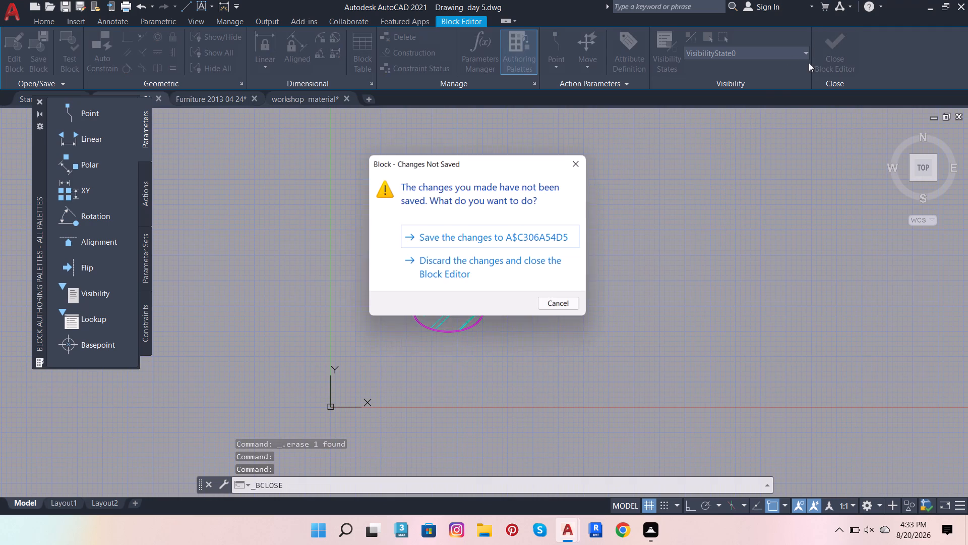
left_click(483, 232)
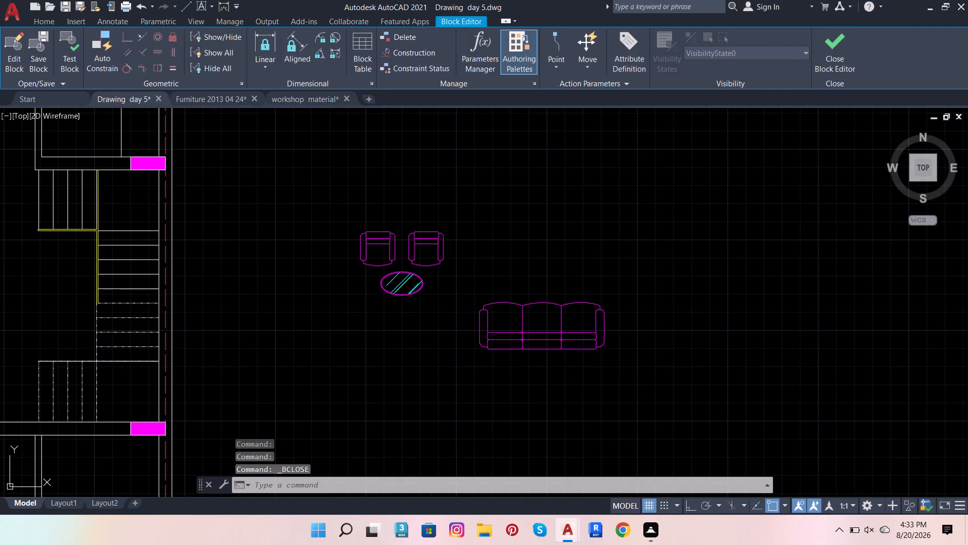
Move the larger three-seat sofa west so it sits centred below the oval glass table and armchairs.
left_click(473, 290)
left_click(667, 384)
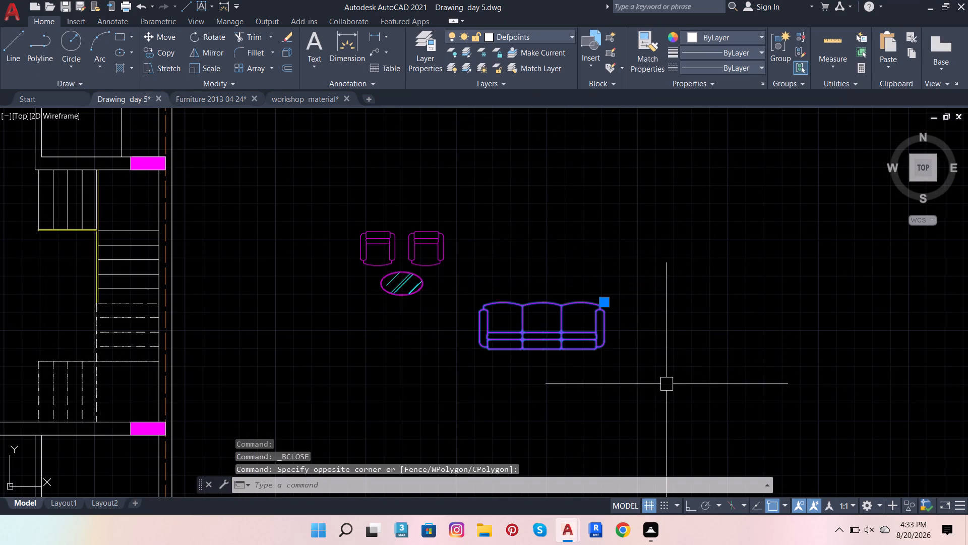
left_click(146, 39)
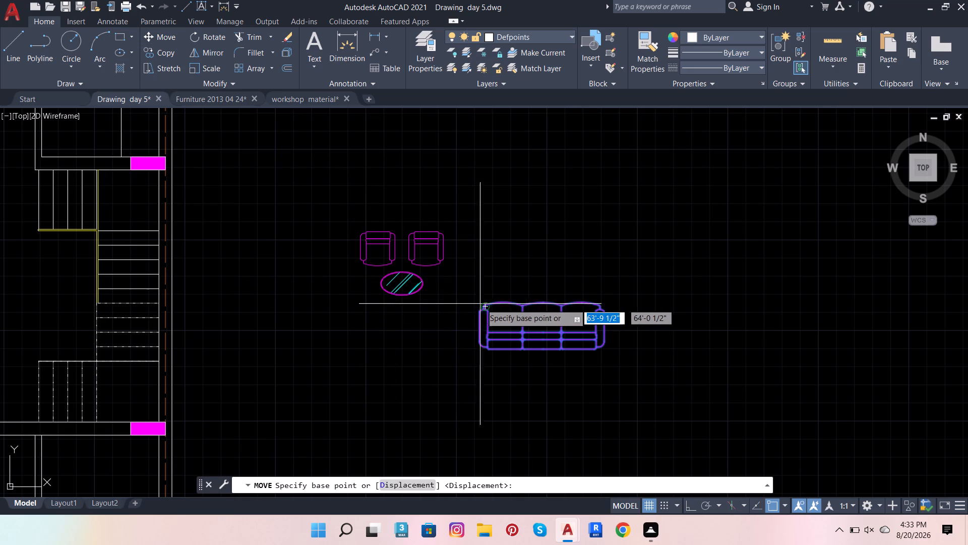
left_click(488, 302)
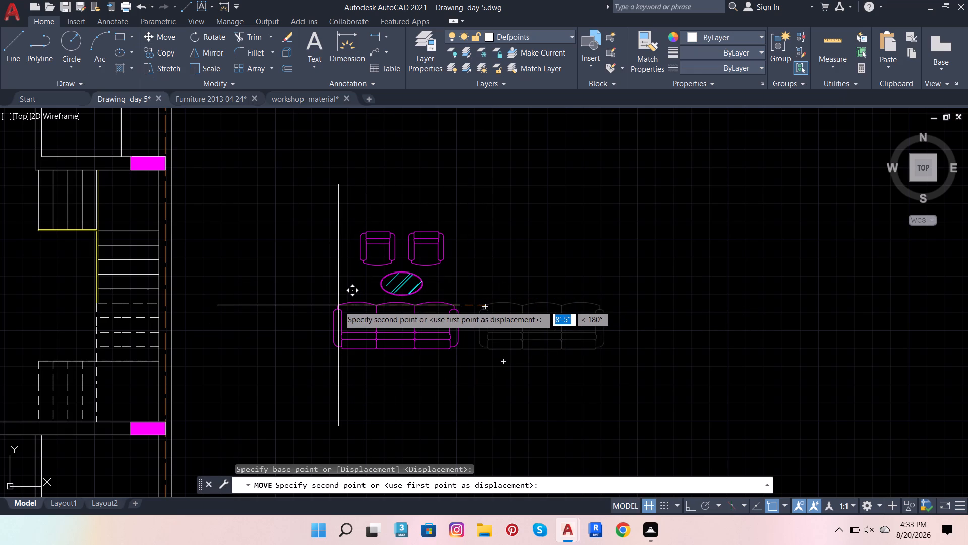
left_click(343, 305)
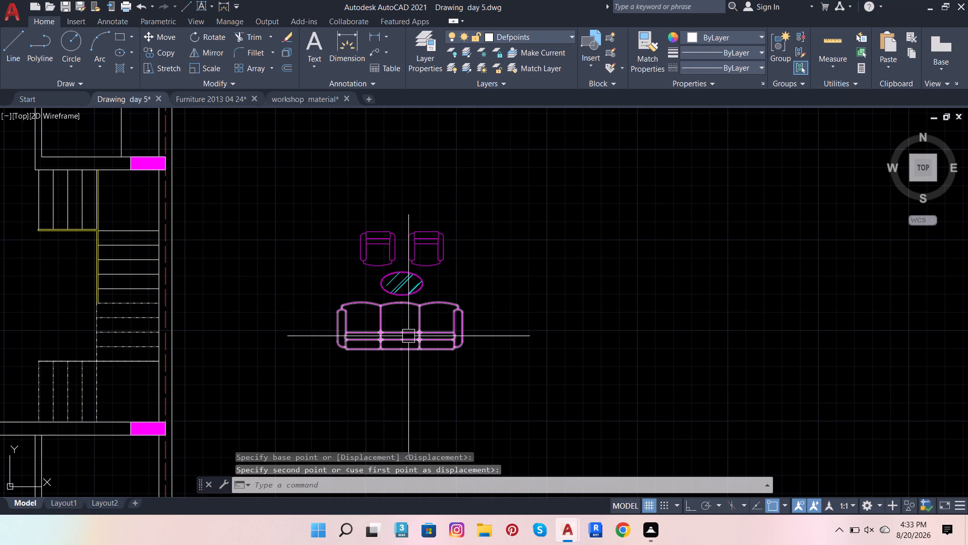
Nudge the larger three-seat sofa slightly south-east to fine-tune its position below the oval glass table.
scroll(456, 338, "up", 1)
key("grave")
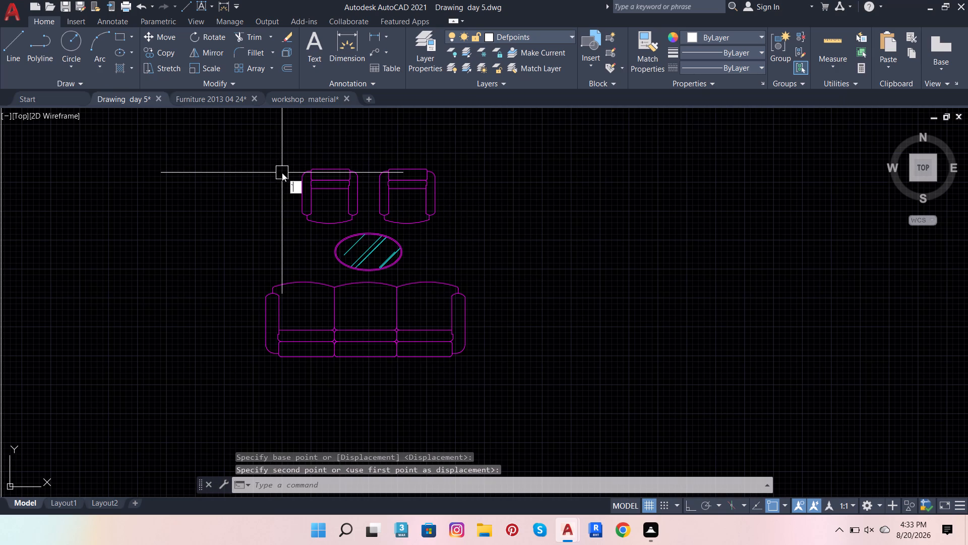
key("Escape")
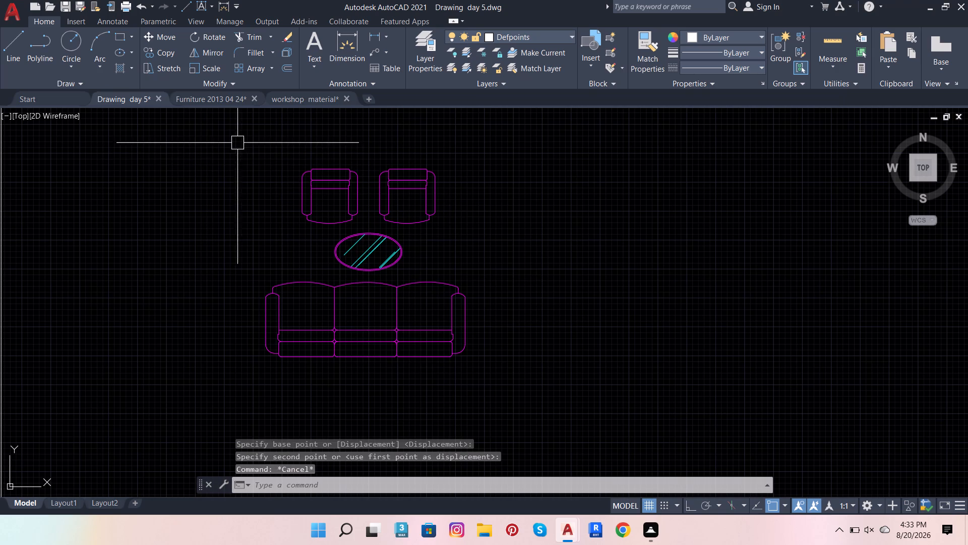
left_click(237, 143)
key("Escape")
left_click(265, 315)
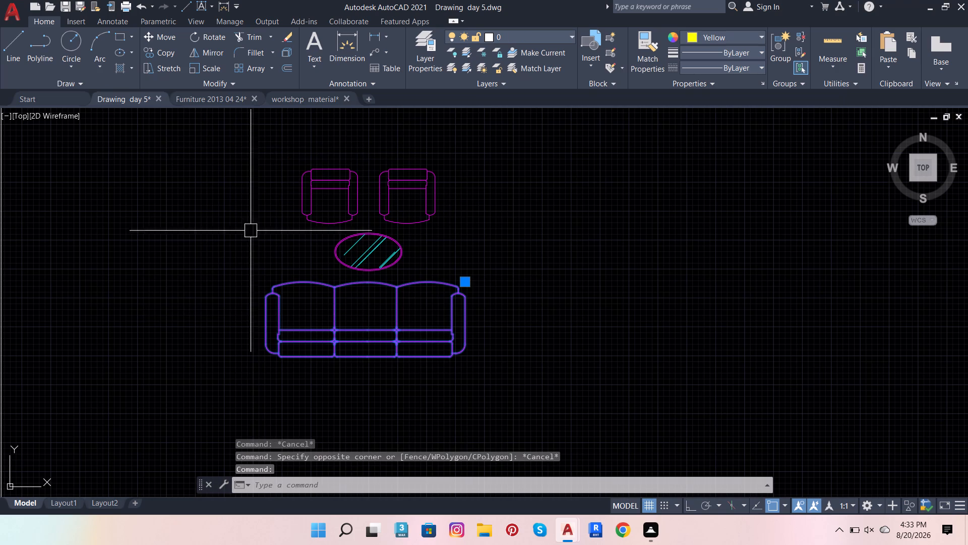
left_click(169, 34)
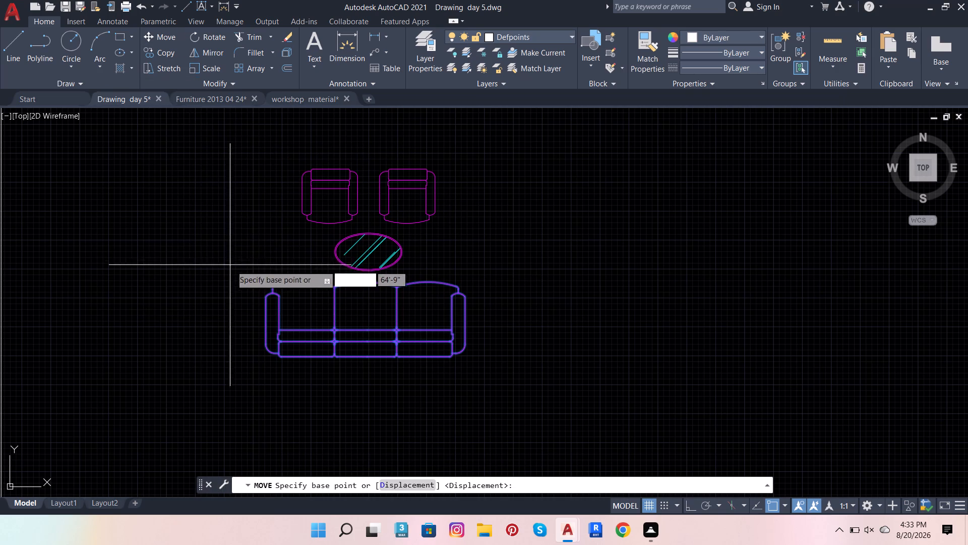
left_click(277, 284)
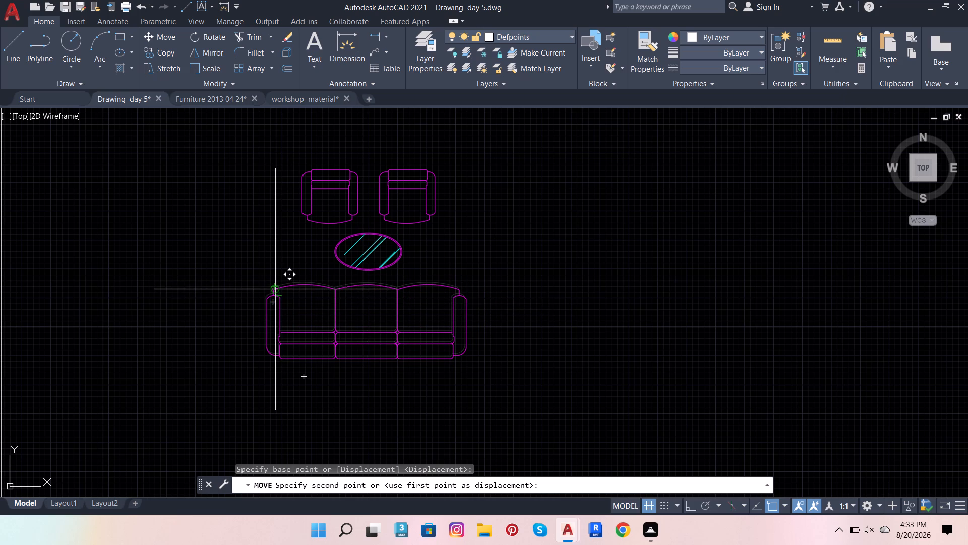
left_click(280, 289)
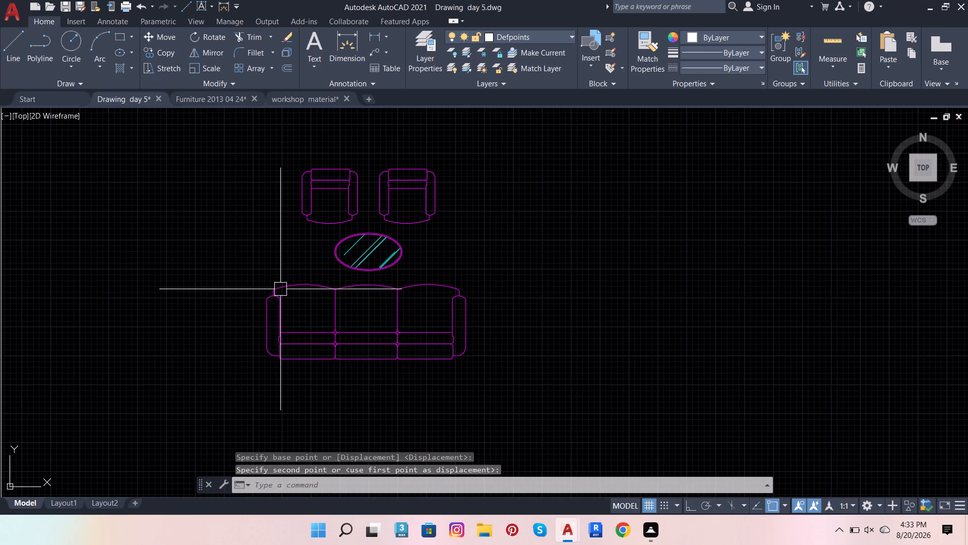
Combine the armchairs-and-table block and the larger three-seat sofa into one new block named fdghtyik.
left_click(214, 152)
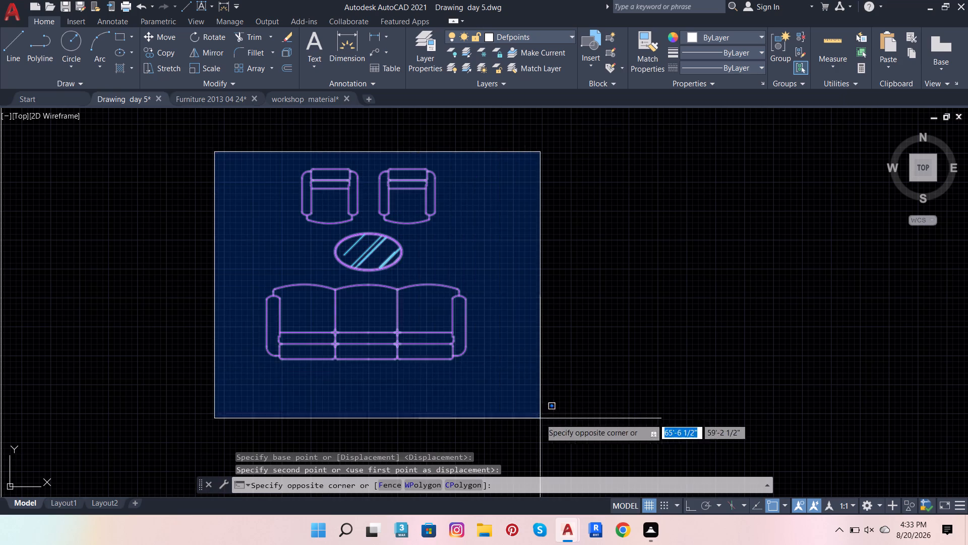
left_click(540, 418)
key("b")
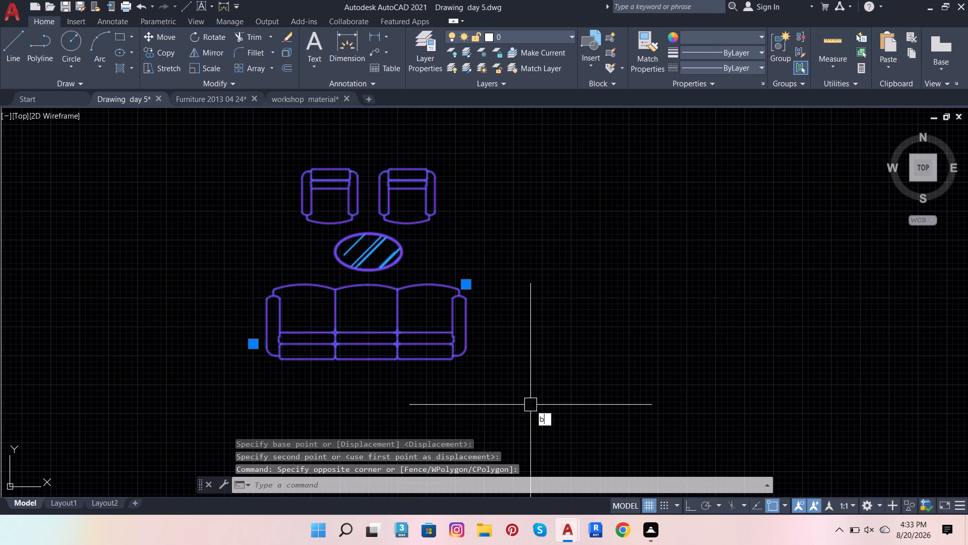
left_click(564, 431)
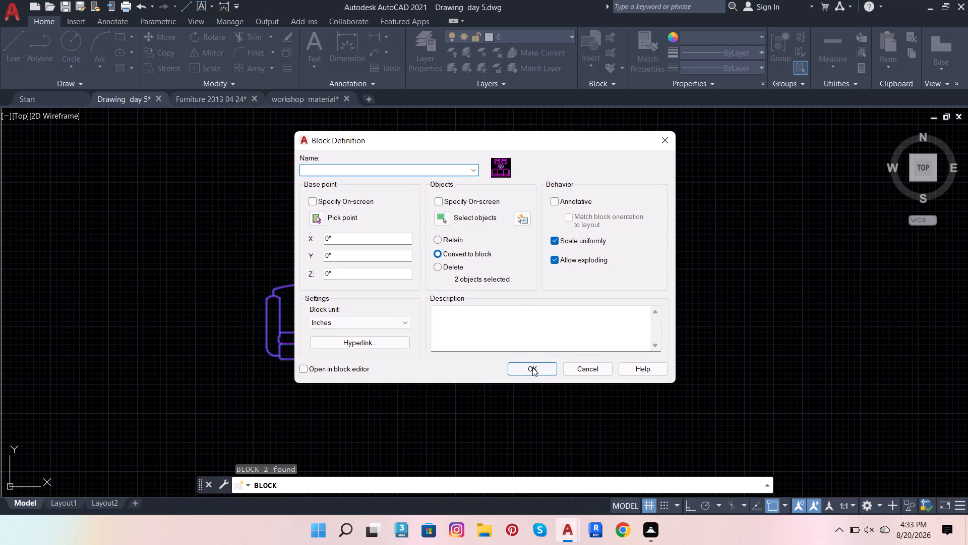
type("fd")
key("g")
type("htyik")
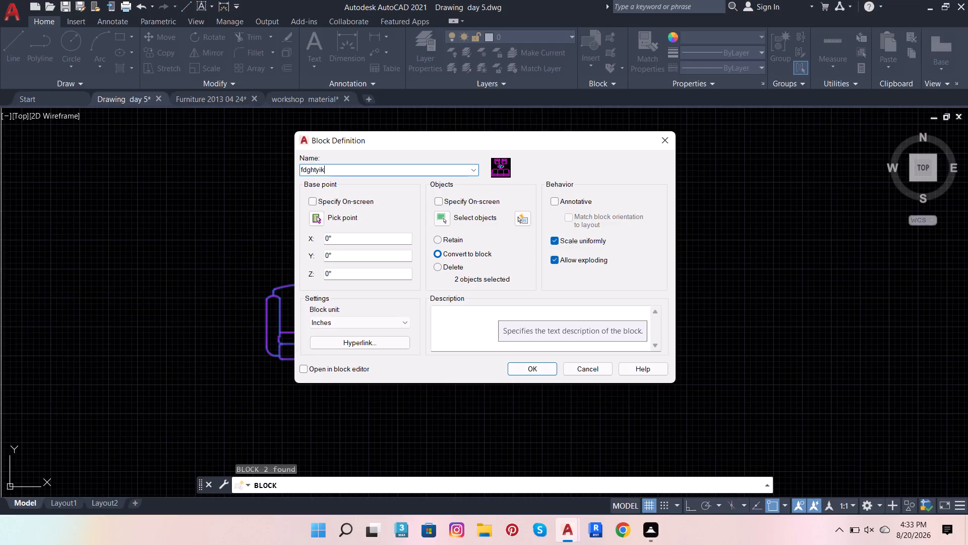
key("Return")
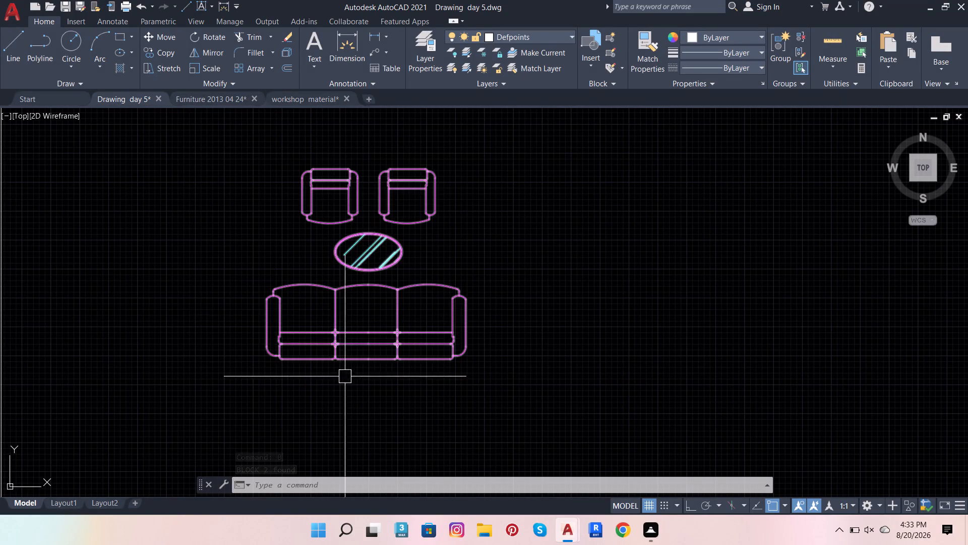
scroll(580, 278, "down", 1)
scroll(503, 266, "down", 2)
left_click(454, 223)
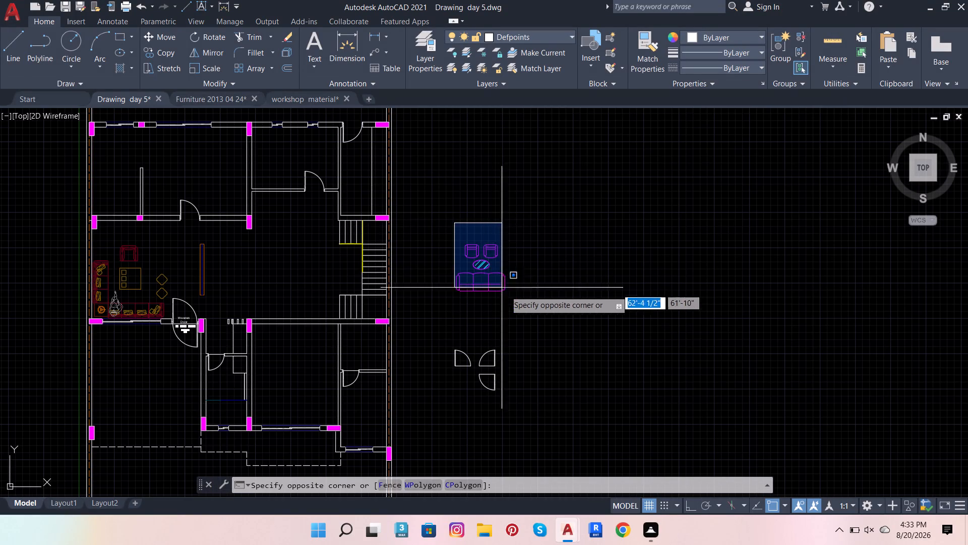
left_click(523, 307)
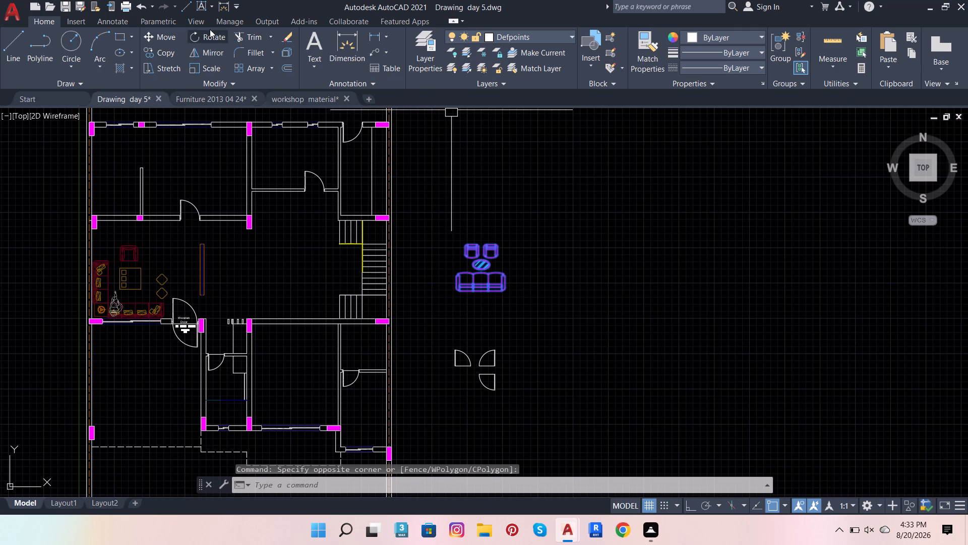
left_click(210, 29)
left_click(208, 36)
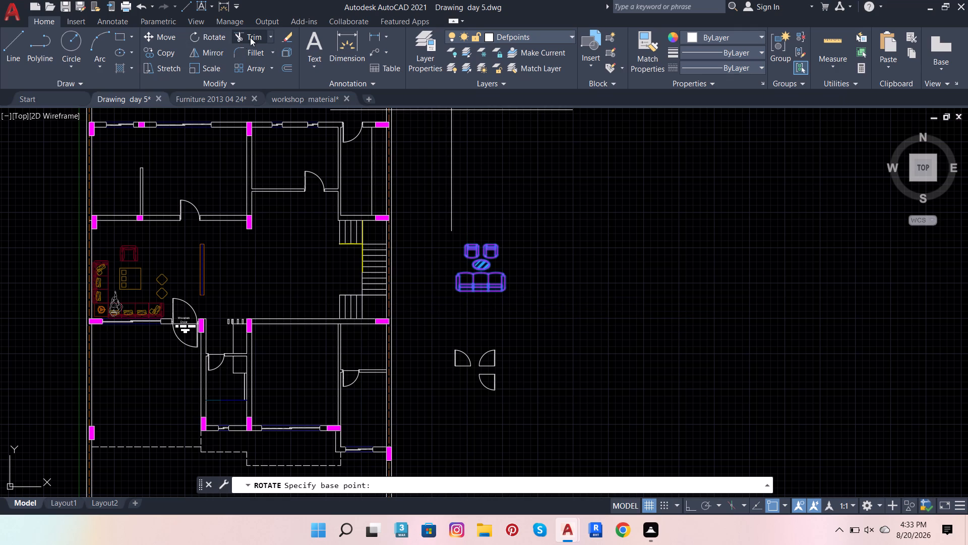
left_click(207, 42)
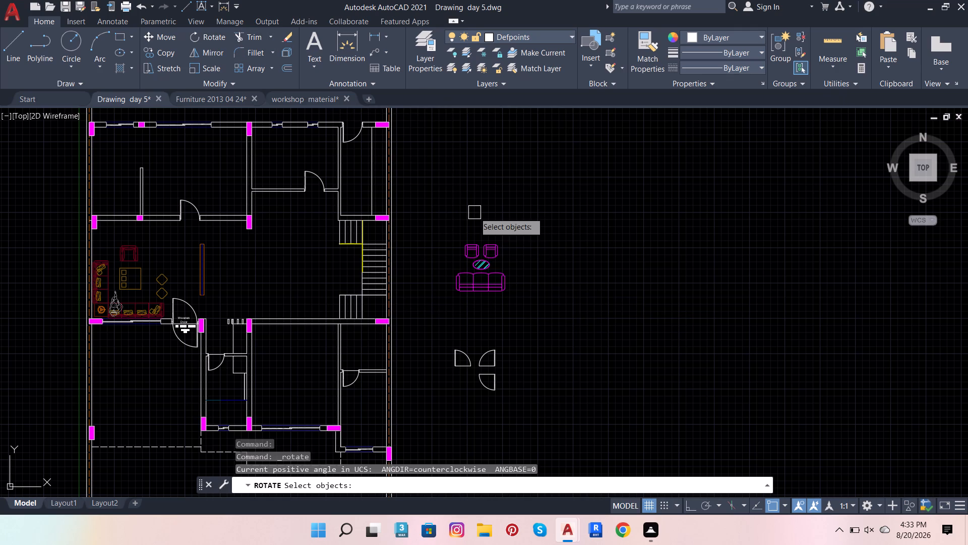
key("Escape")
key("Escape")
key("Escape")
Rotate the new seating set block 90 degrees clockwise about the sofa's south-east corner, with Ortho mode on.
left_click(480, 266)
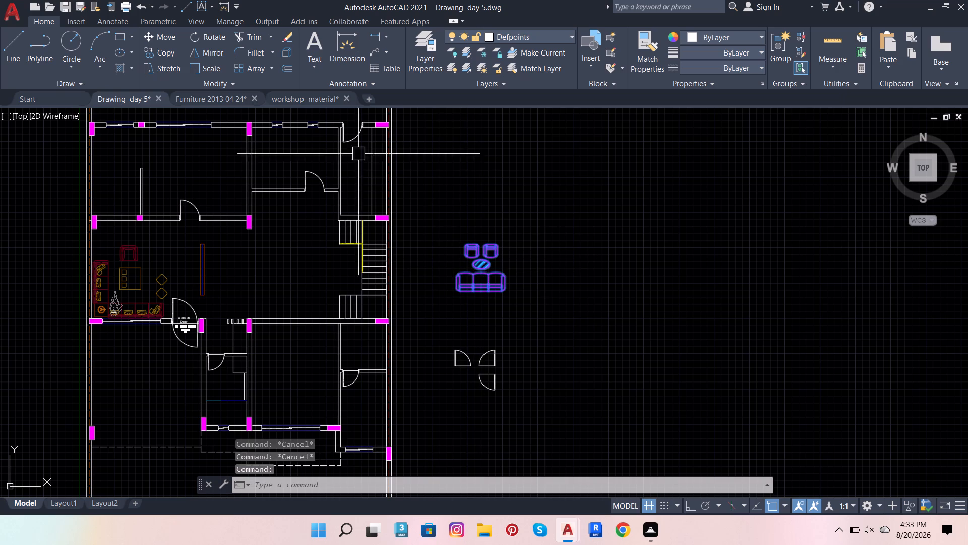
left_click(219, 37)
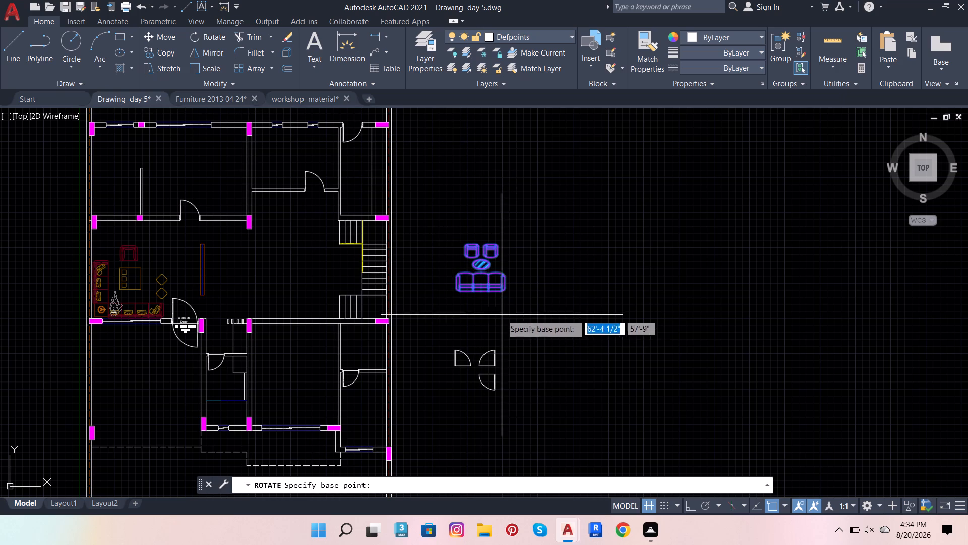
left_click(511, 295)
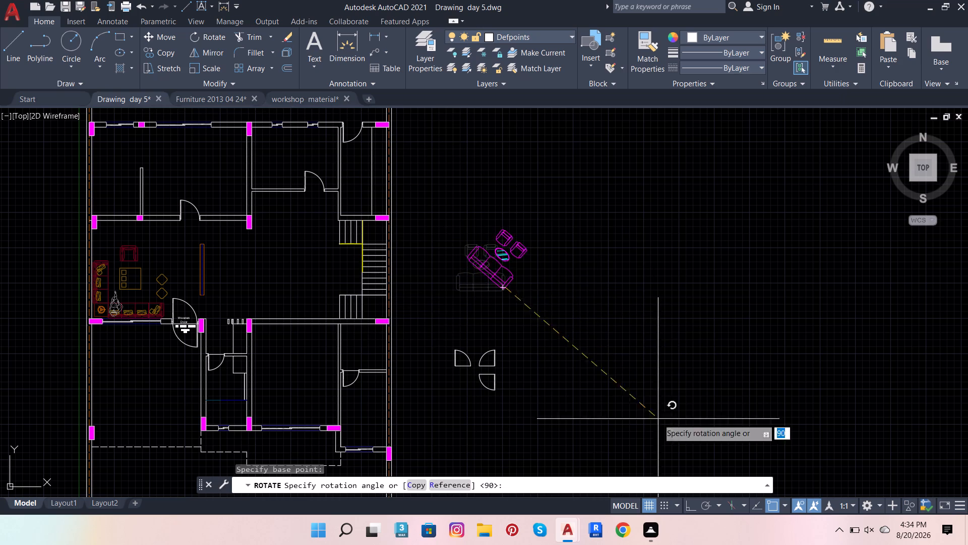
left_click(697, 510)
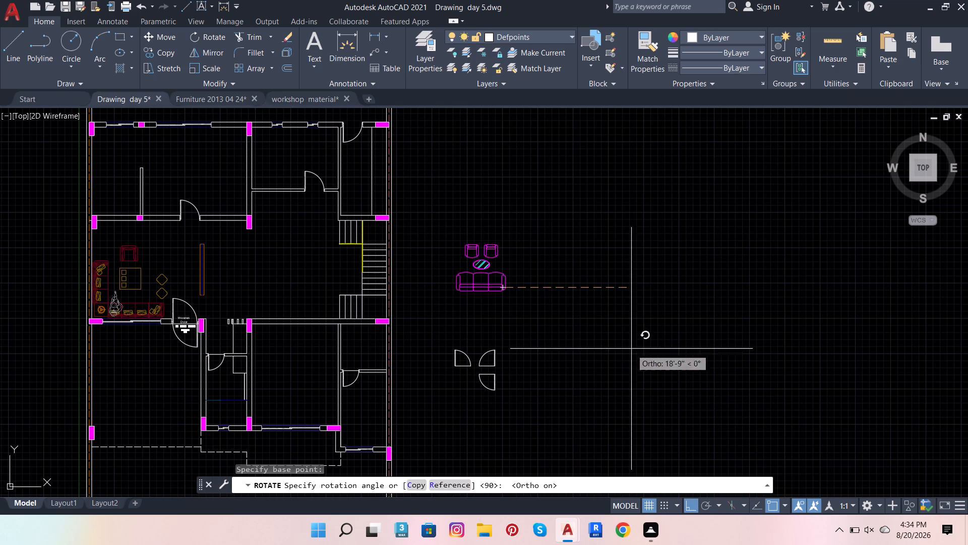
left_click(590, 395)
key("Escape")
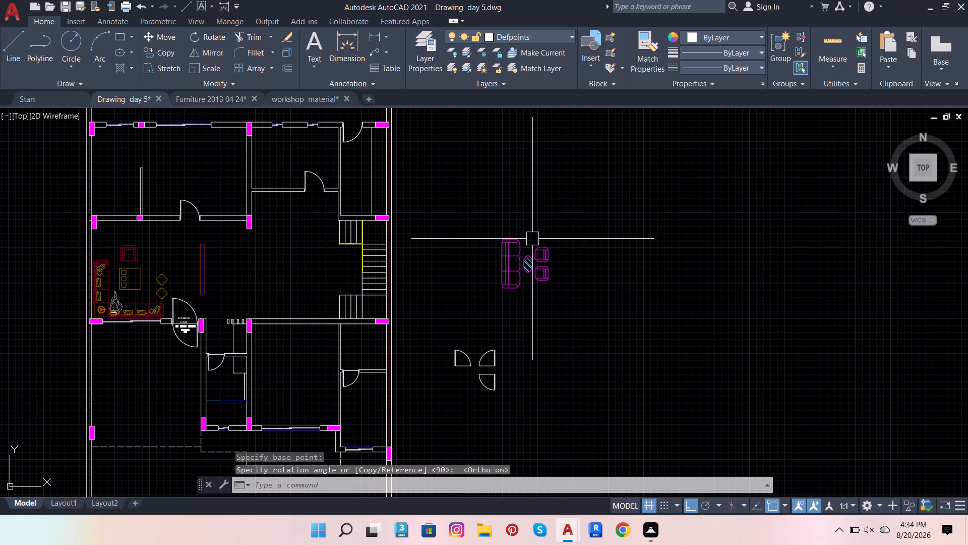
key("Escape")
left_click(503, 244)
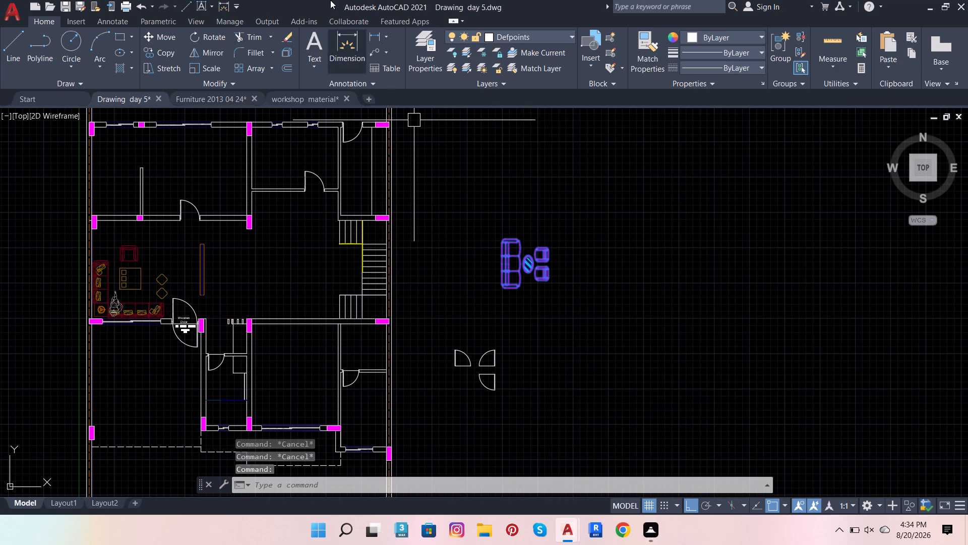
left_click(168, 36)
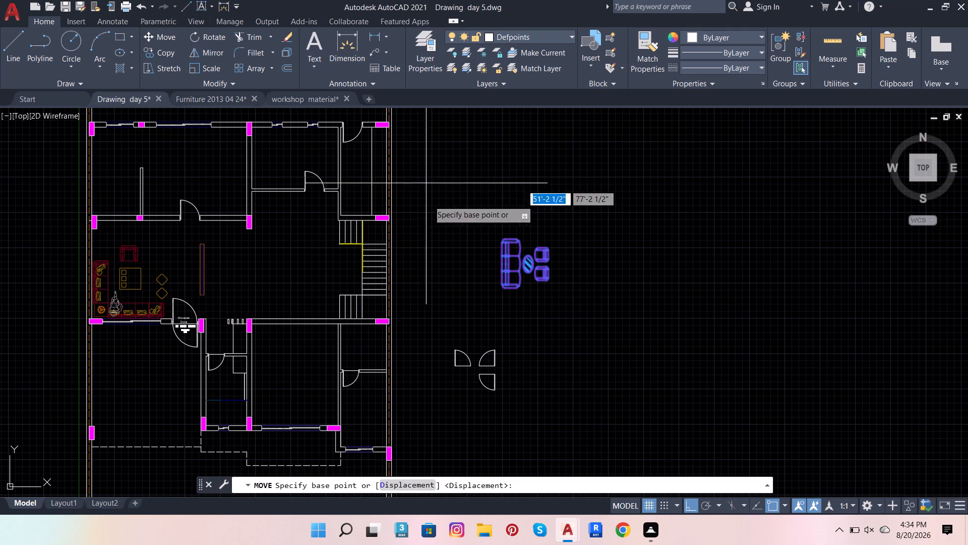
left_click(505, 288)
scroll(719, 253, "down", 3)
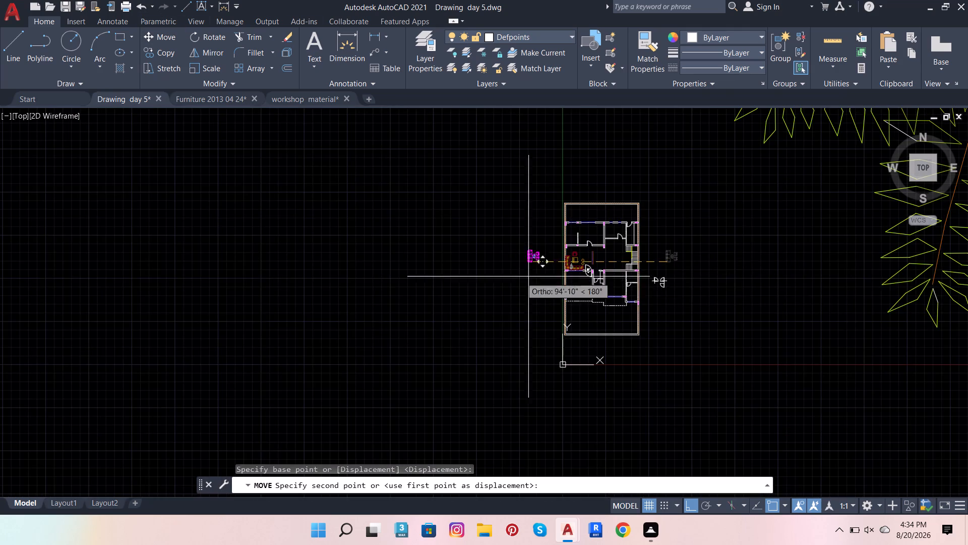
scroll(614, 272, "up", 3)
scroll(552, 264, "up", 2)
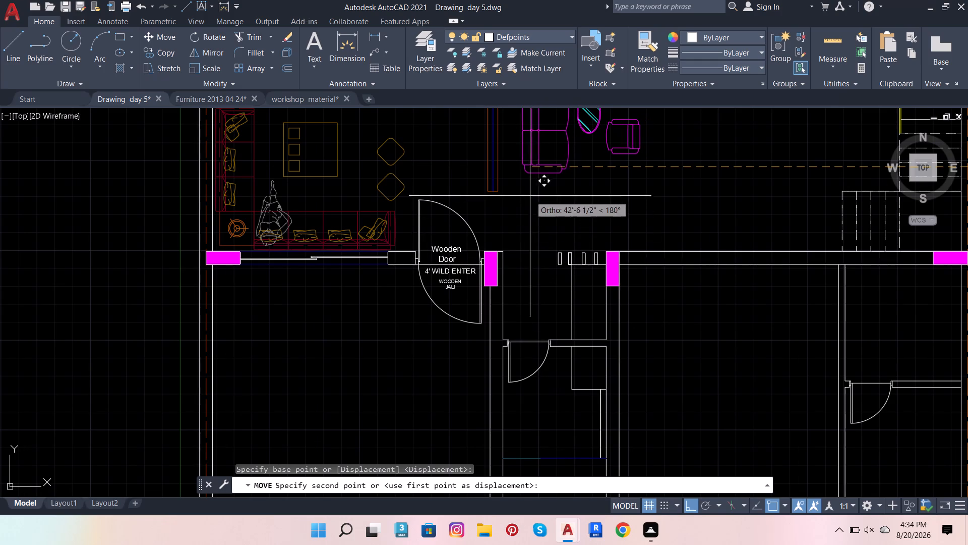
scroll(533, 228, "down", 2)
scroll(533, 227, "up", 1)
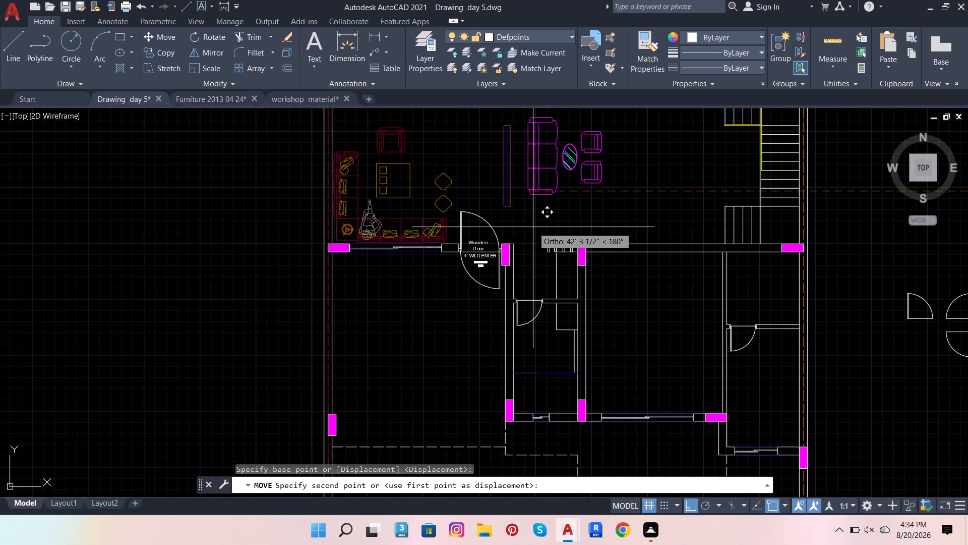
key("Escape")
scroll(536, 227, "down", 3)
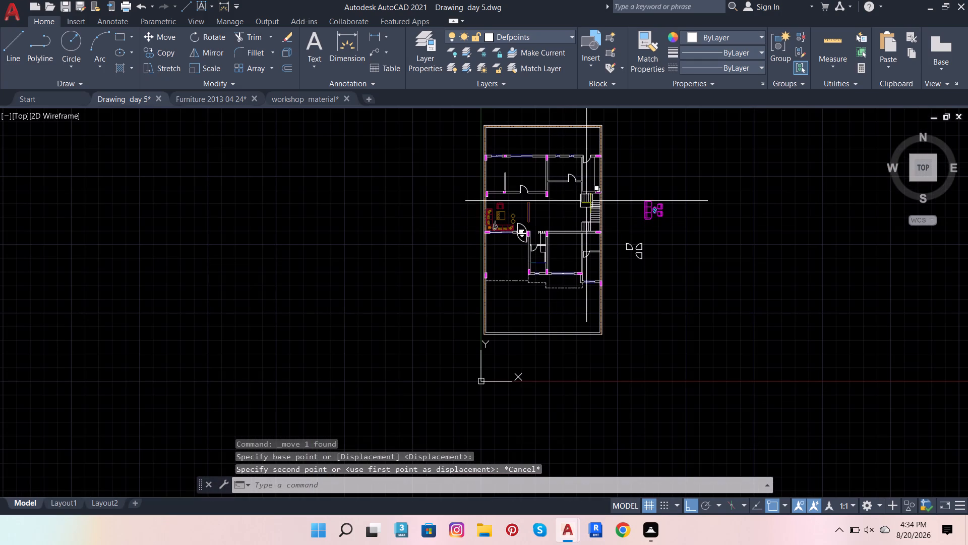
Undo the rotation, block combination and sofa replacement back to the original seating block with its smaller sofa, and close the Block Editor.
key("ctrl+z")
key("ctrl+z")
key("ctrl+z")
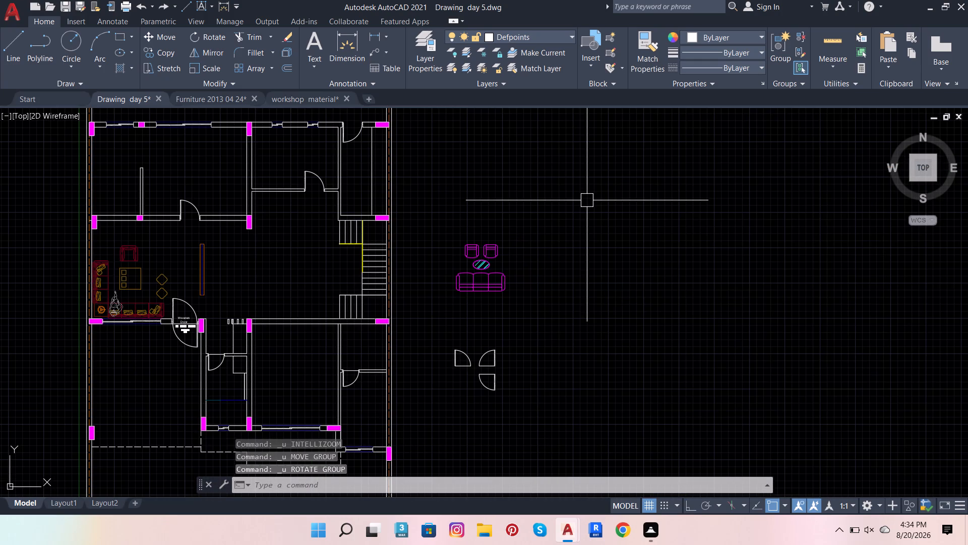
key("ctrl+z")
key("ctrl+z")
key("ctrl+z")
key("ctrl+z")
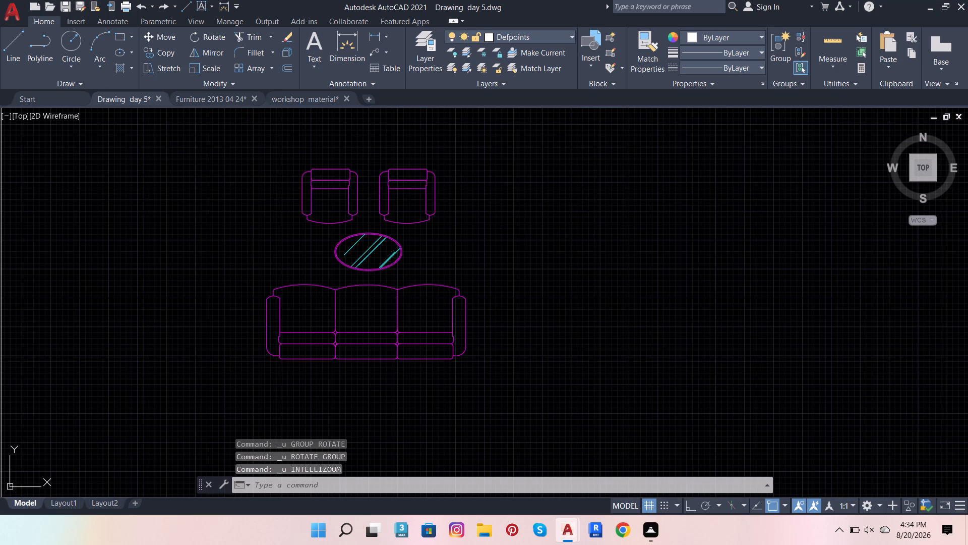
key("ctrl+z")
key("ctrl+z")
key("ctrl+z")
key("ctrl+z")
key("ctrl+z")
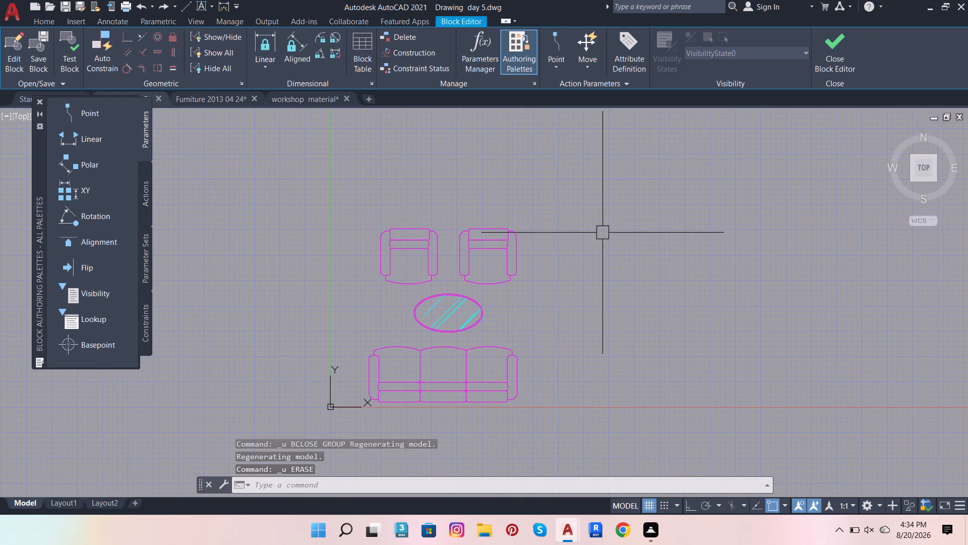
key("ctrl+z")
key("ctrl+z")
key("ctrl+z")
key("ctrl+z")
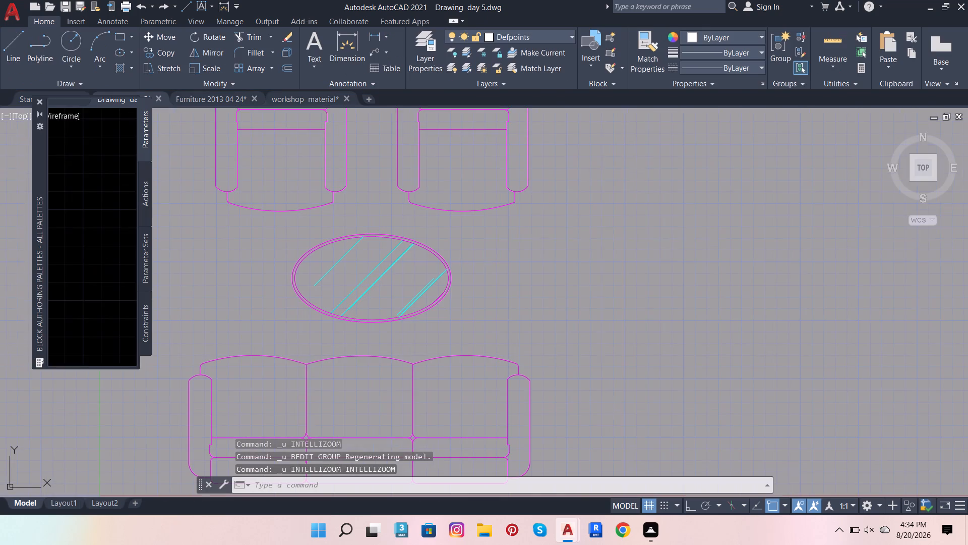
key("ctrl+z")
key("ctrl+z")
key("ctrl+z")
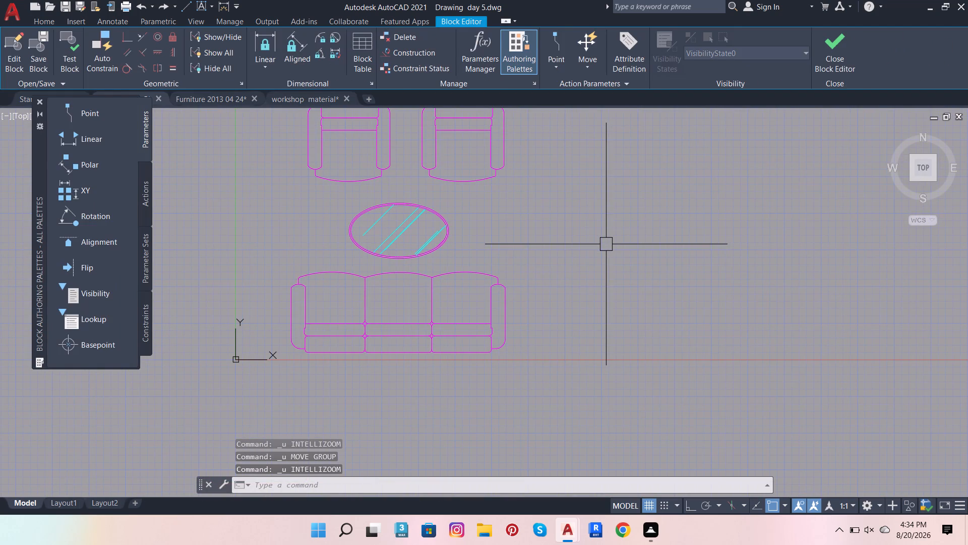
left_click(831, 37)
left_click(481, 249)
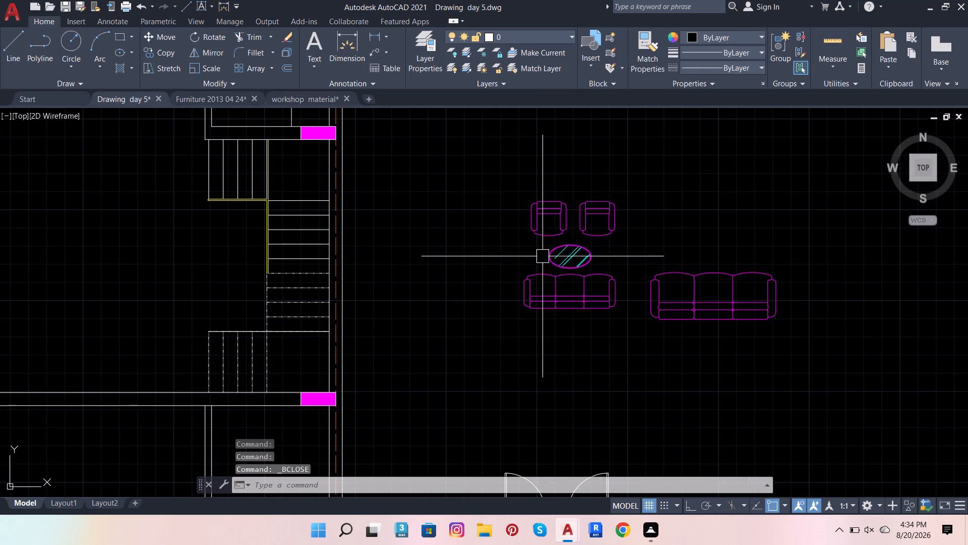
Erase the separate larger three-seat sofa east of the seating block.
left_click(652, 259)
left_click(822, 346)
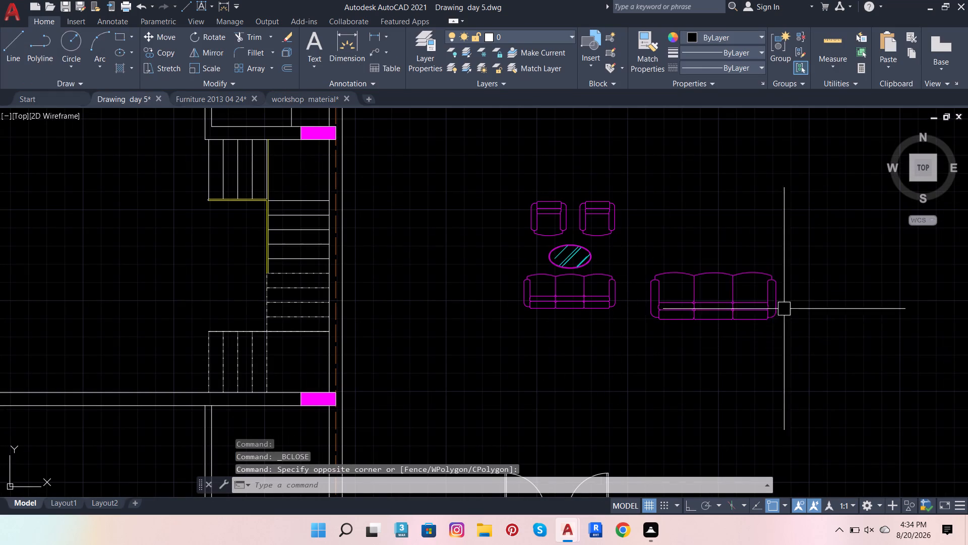
left_click(748, 295)
left_click(723, 307)
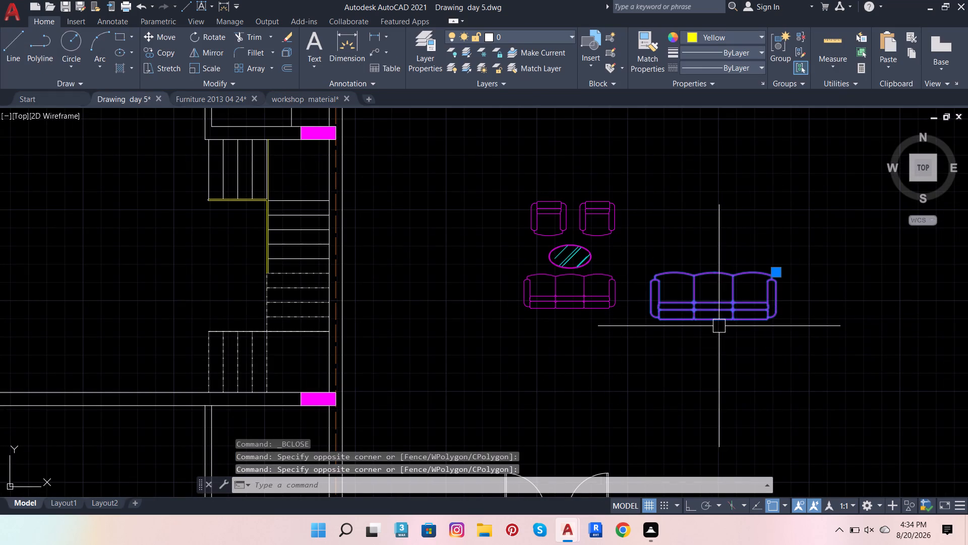
key("Delete")
Rotate the seating block 90 degrees clockwise about a point just east of the armchairs, with Ortho mode on.
left_click(582, 294)
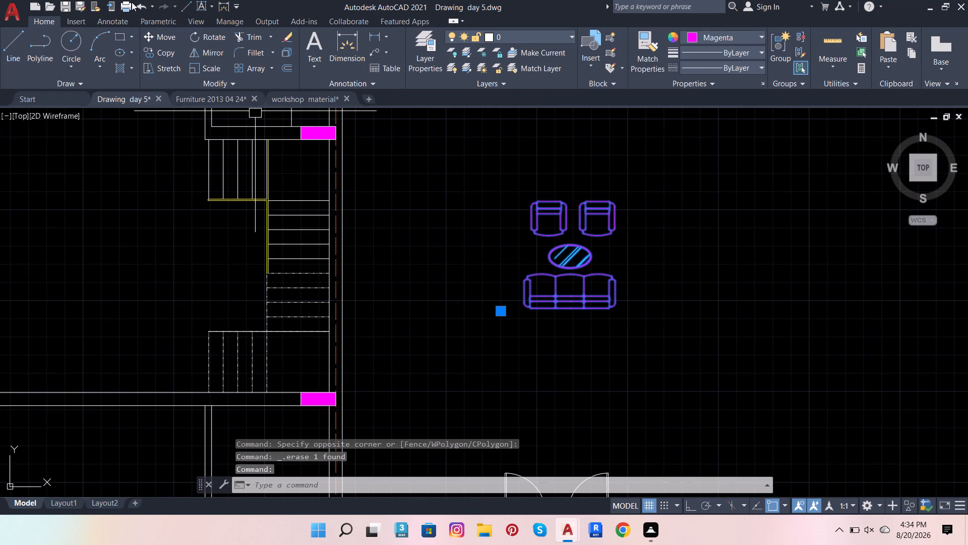
left_click(196, 43)
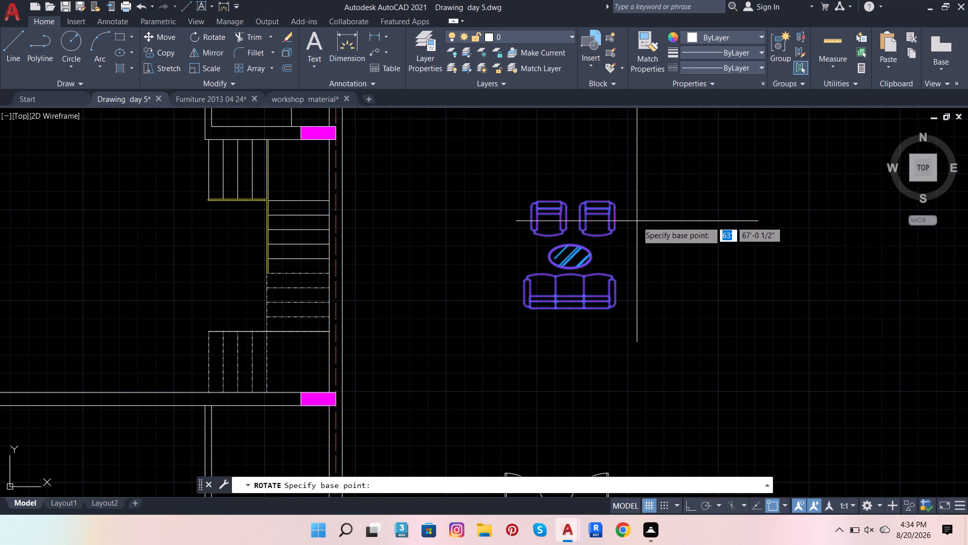
left_click(637, 221)
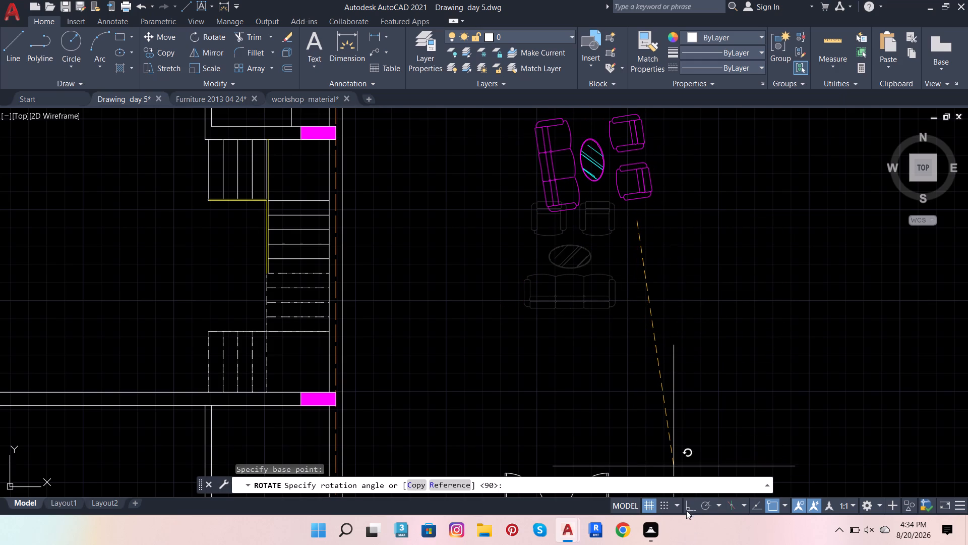
left_click(687, 508)
left_click(645, 266)
Move the seating block from the midpoint of the sofa's back to the midpoint of the partition's east face inside the plan.
scroll(674, 341, "down", 5)
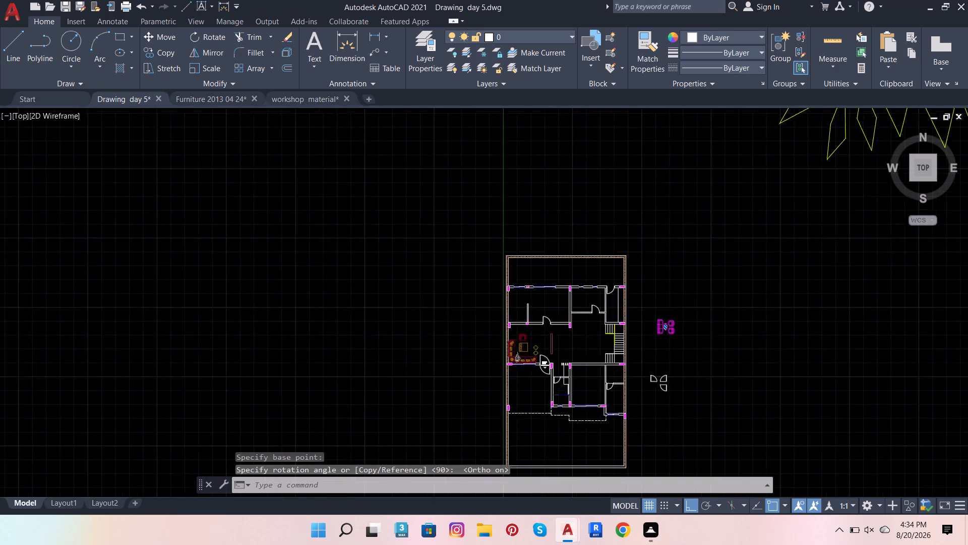
scroll(661, 313, "up", 3)
scroll(625, 385, "down", 2)
scroll(607, 441, "up", 2)
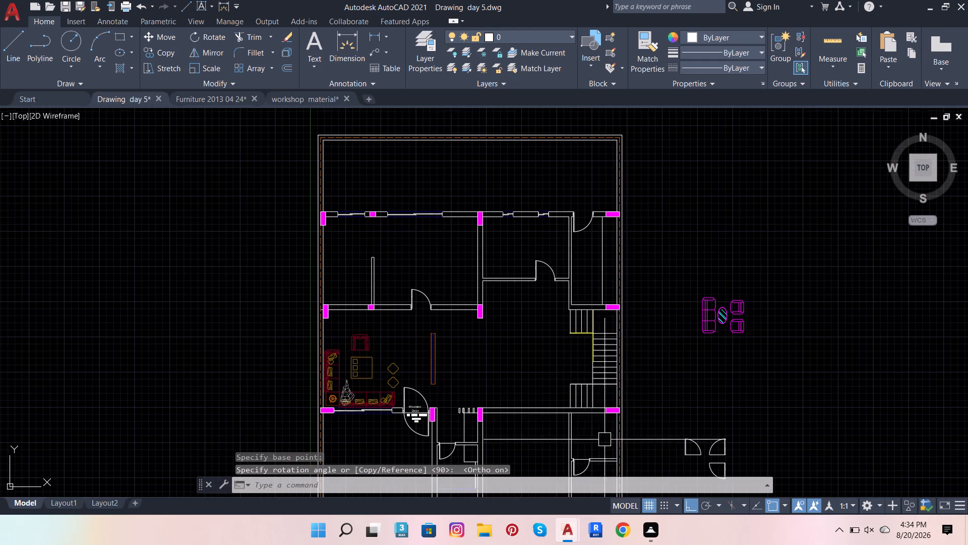
left_click(698, 329)
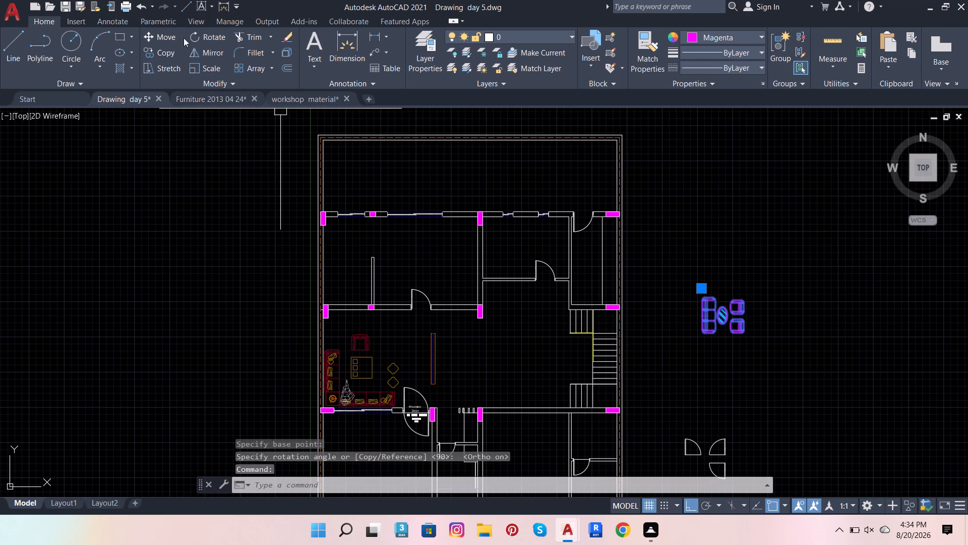
left_click(164, 36)
scroll(571, 237, "up", 2)
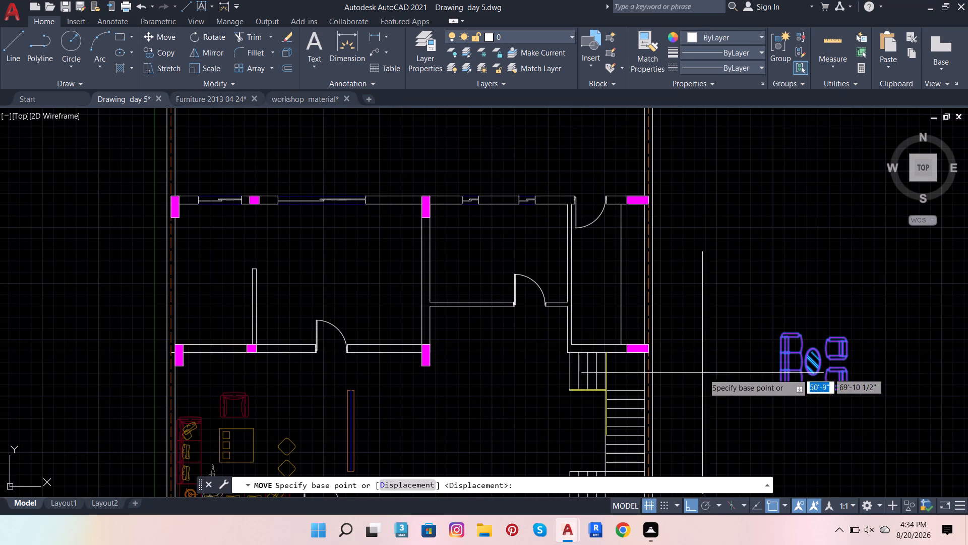
right_click(716, 375, "shift")
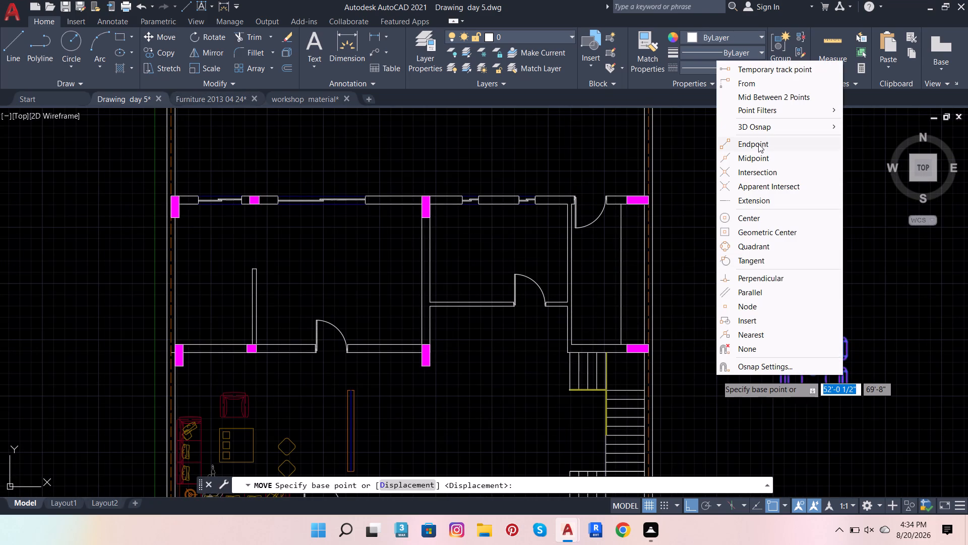
left_click(762, 160)
scroll(779, 367, "up", 2)
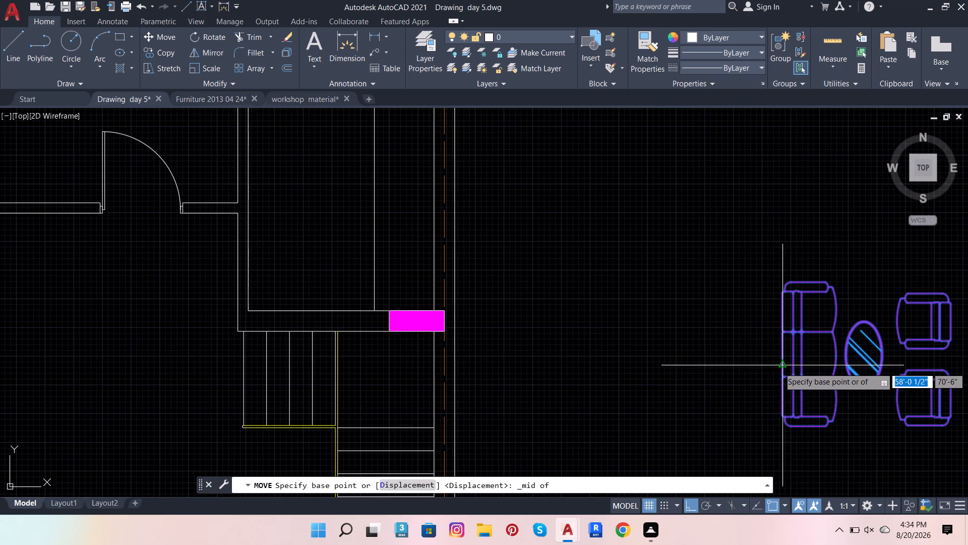
scroll(779, 360, "up", 2)
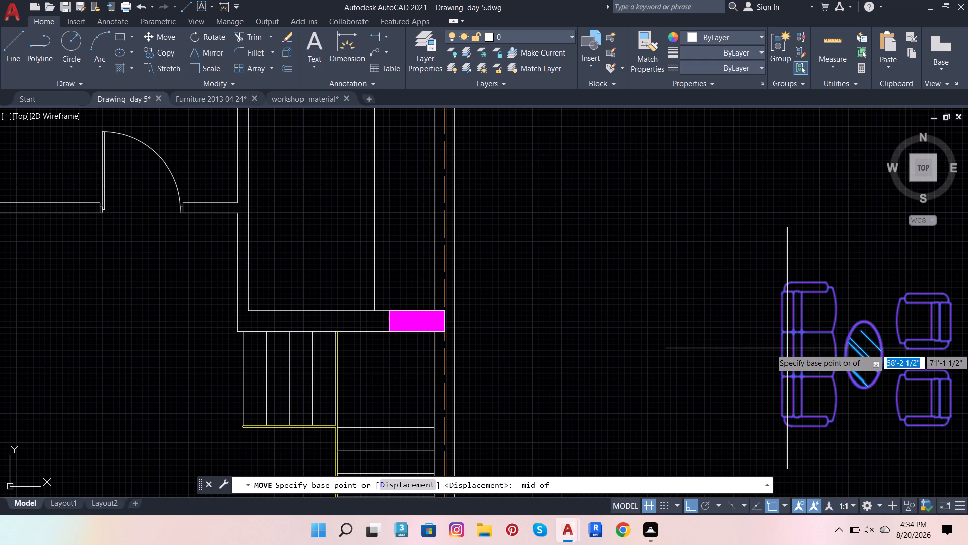
scroll(761, 391, "up", 1)
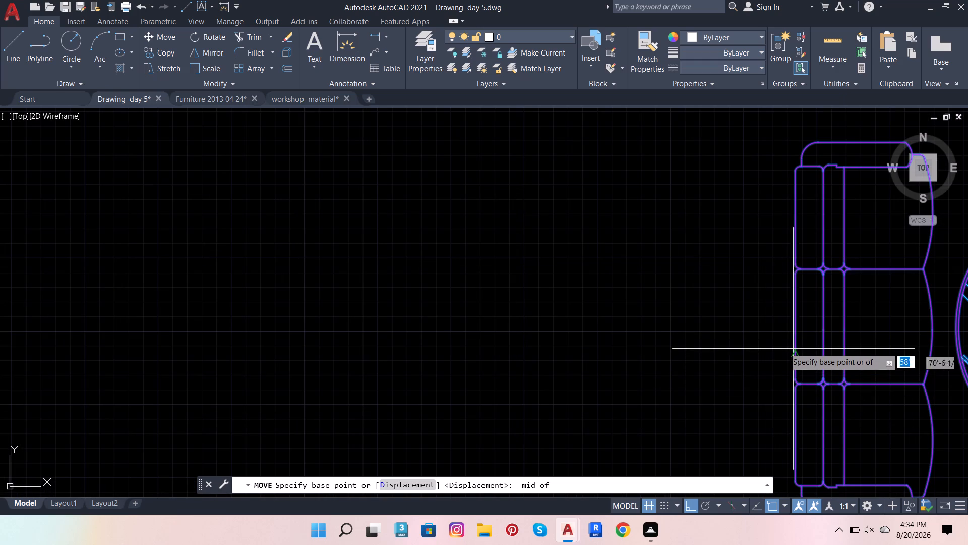
left_click(793, 358)
scroll(825, 349, "down", 4)
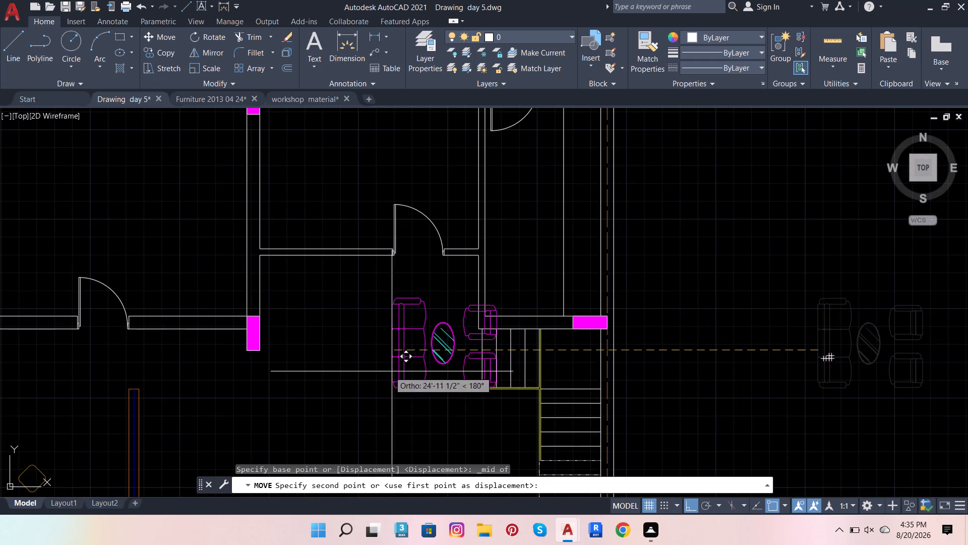
scroll(418, 360, "down", 2)
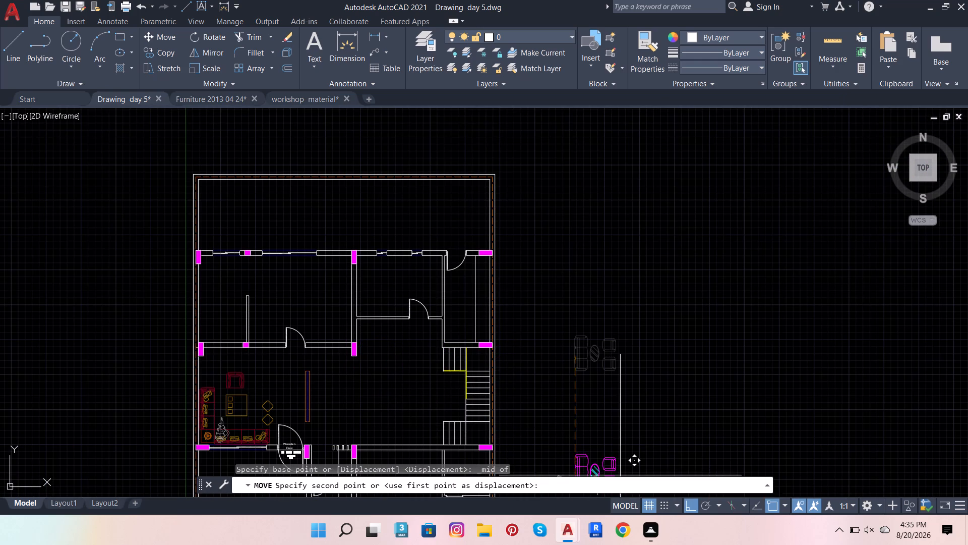
left_click(682, 503)
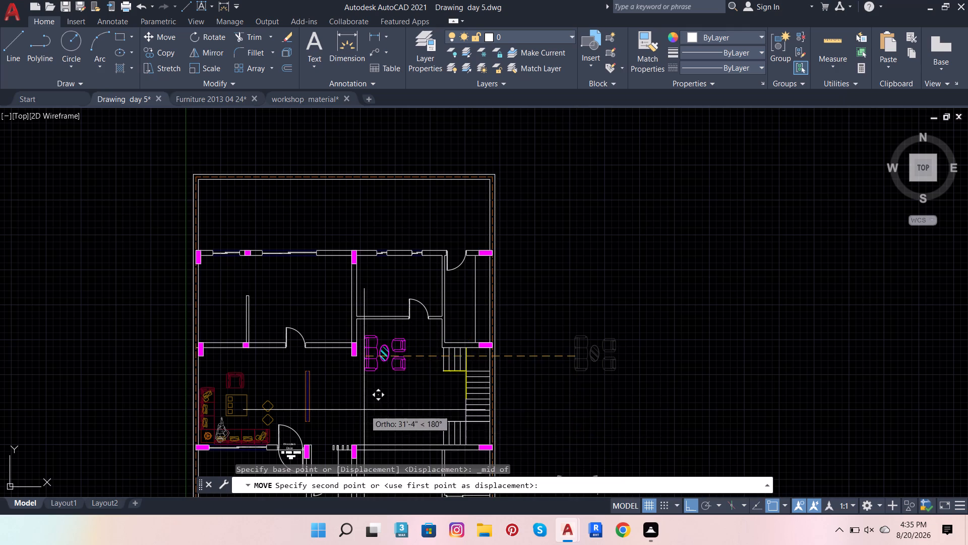
scroll(364, 410, "up", 3)
right_click(226, 410)
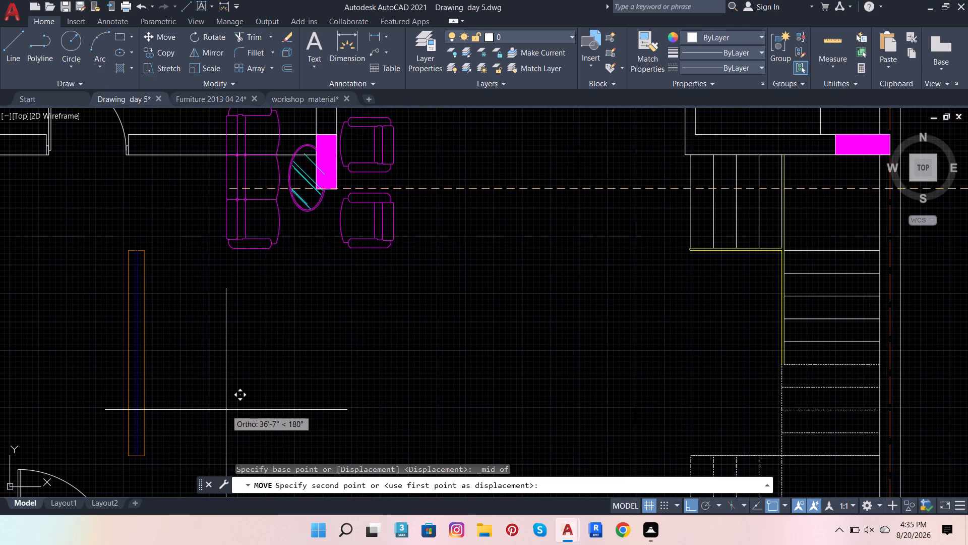
right_click(230, 407, "shift")
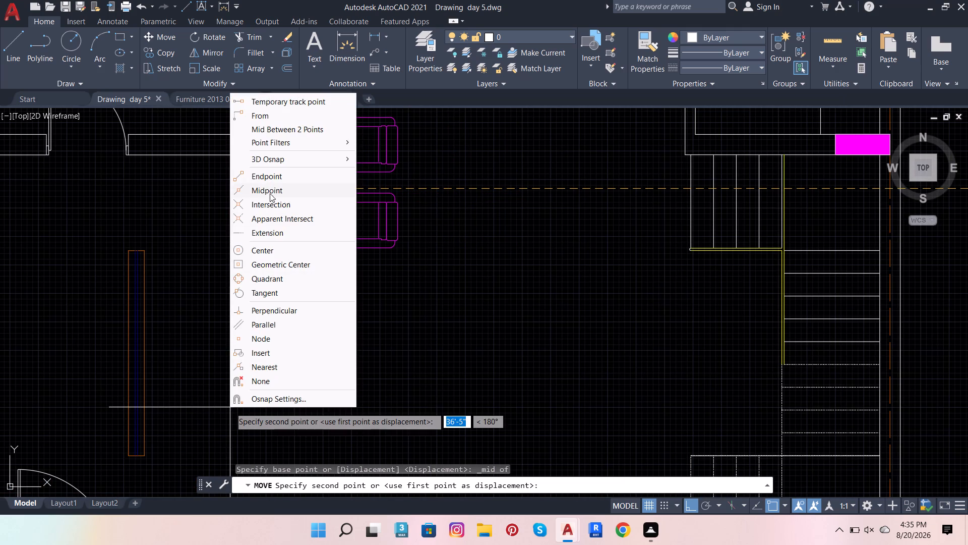
left_click(270, 194)
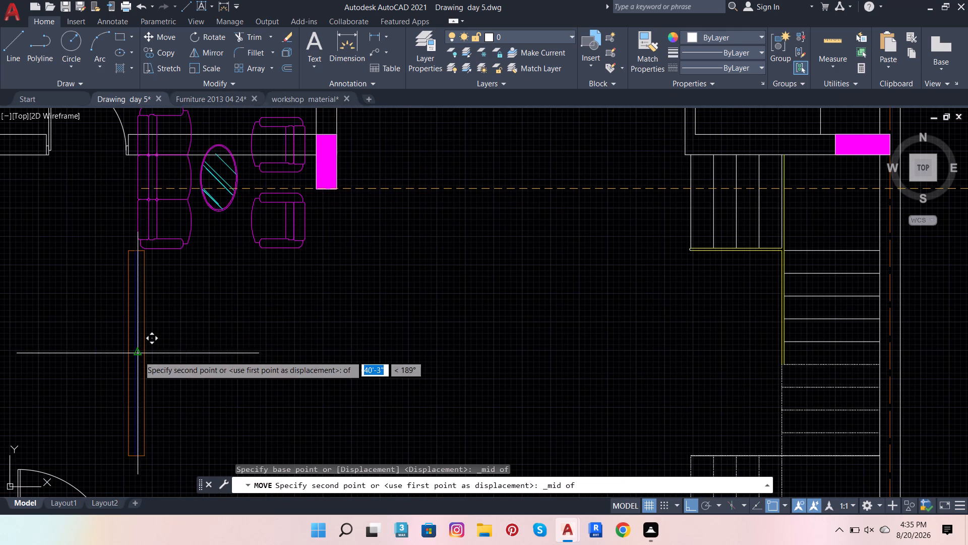
left_click(146, 349)
scroll(228, 378, "down", 1)
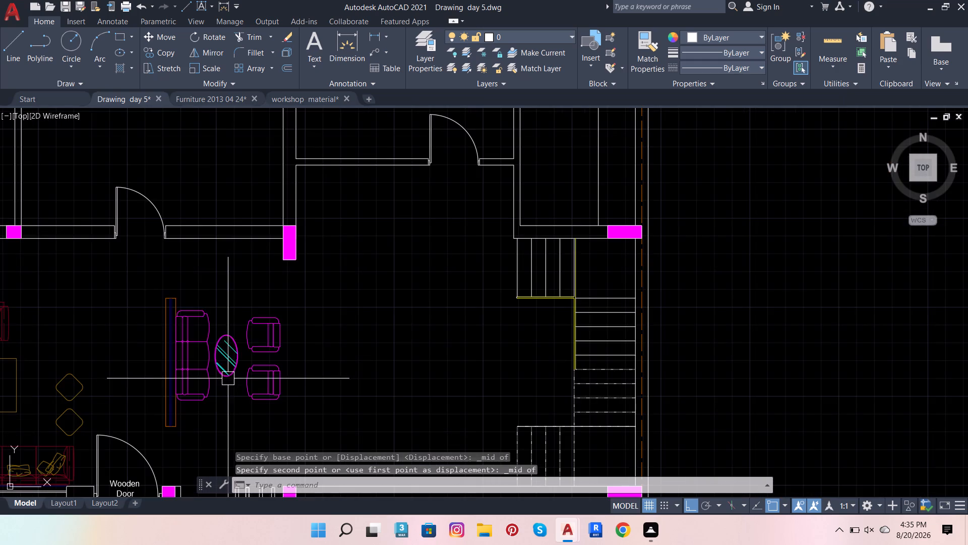
scroll(197, 383, "up", 2)
key("Escape")
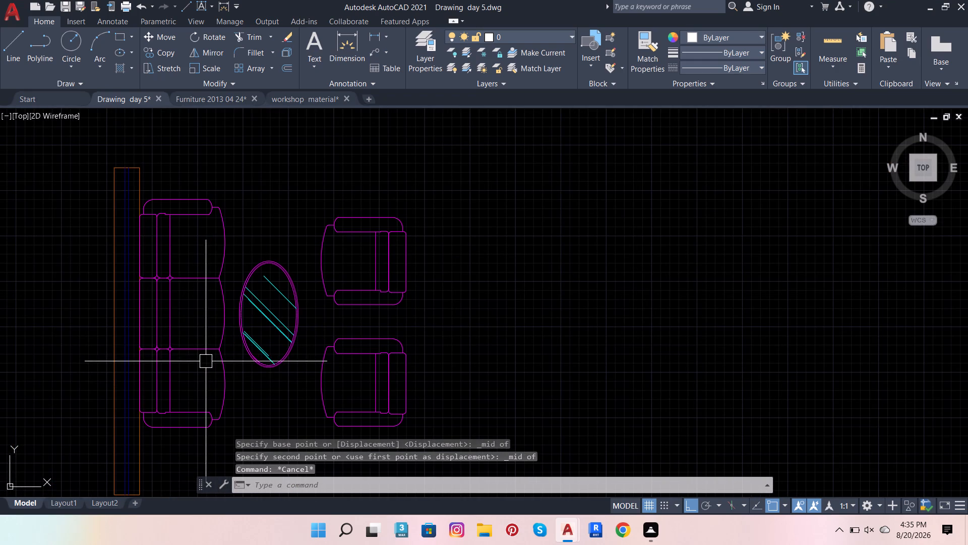
Move the seating block about 5 1/2 inches east, away from the partition, with Ortho mode on.
left_click(224, 367)
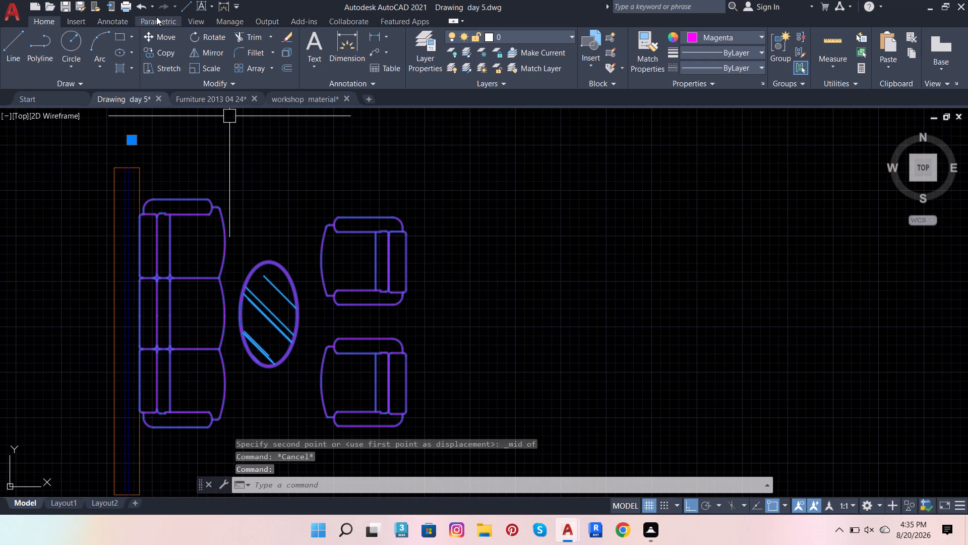
left_click(158, 33)
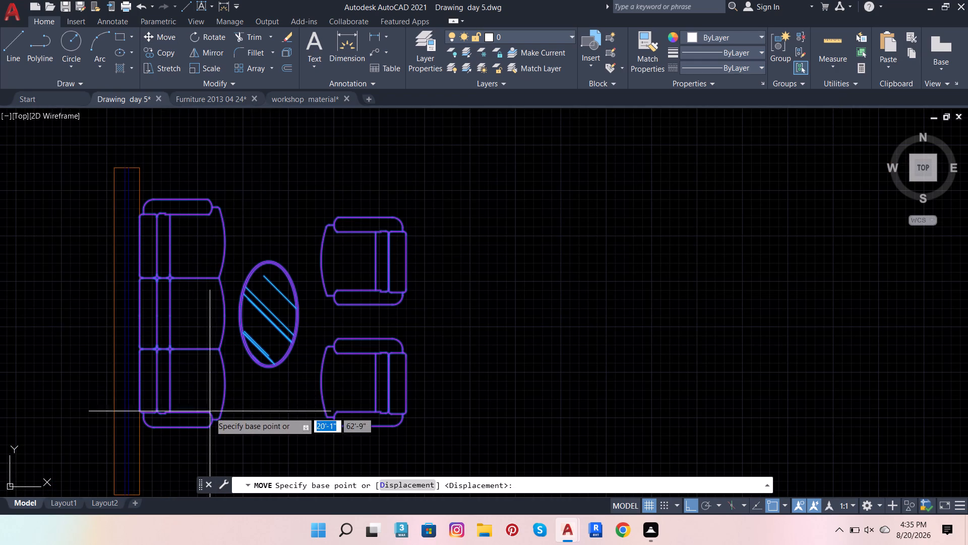
left_click(212, 432)
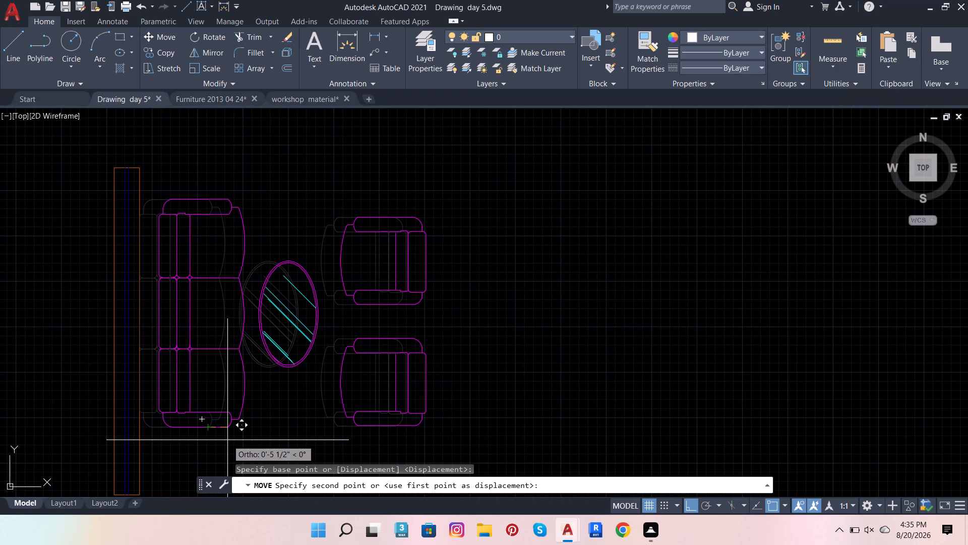
left_click(227, 440)
scroll(259, 394, "down", 2)
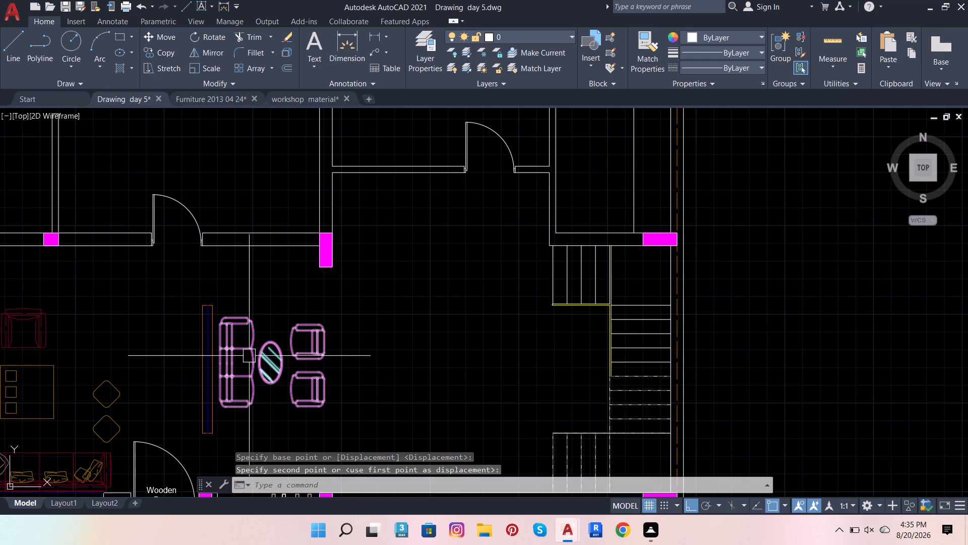
key("Escape")
key("Escape")
key("Escape")
scroll(279, 334, "down", 2)
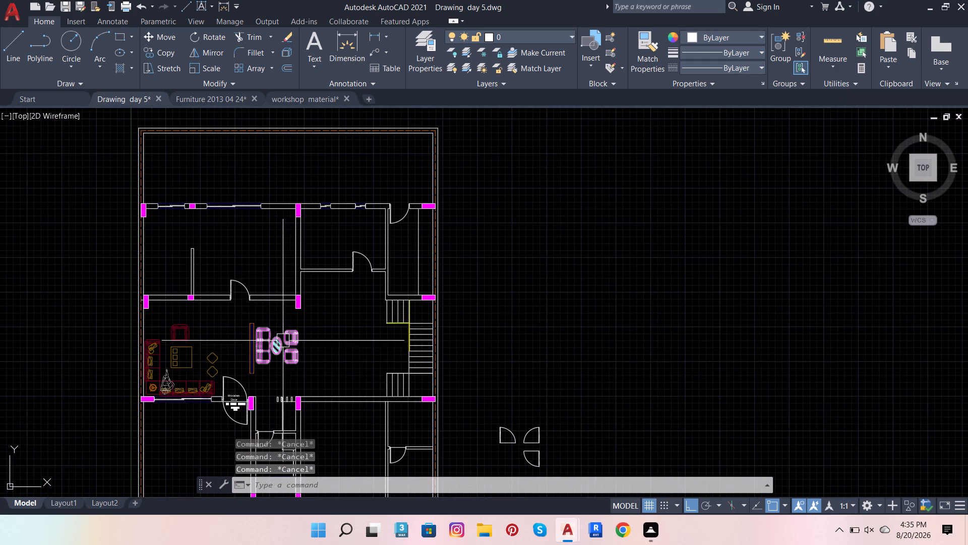
scroll(243, 353, "up", 2)
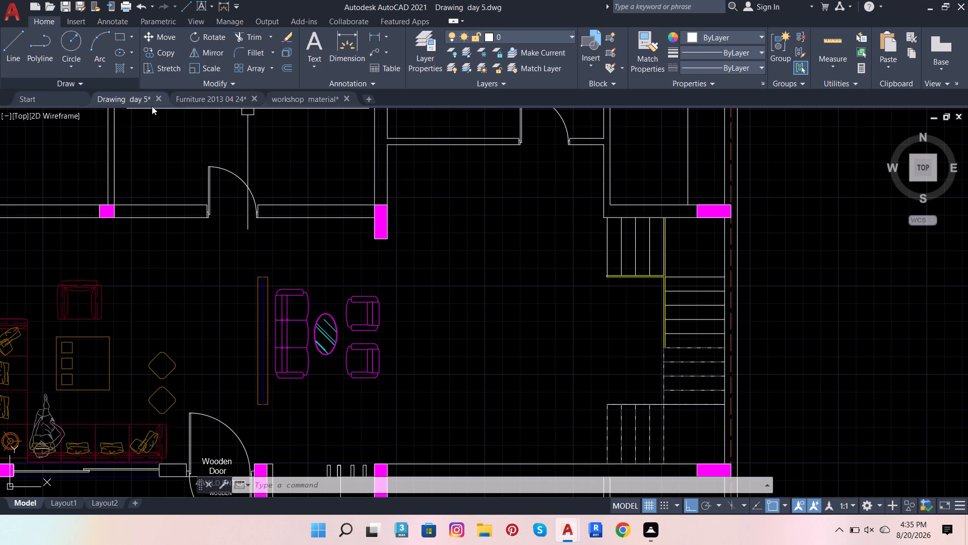
Switch to the Furniture 2013 04 24 drawing and examine the dining table sets for one that suits the plan.
left_click(206, 102)
scroll(381, 329, "down", 5)
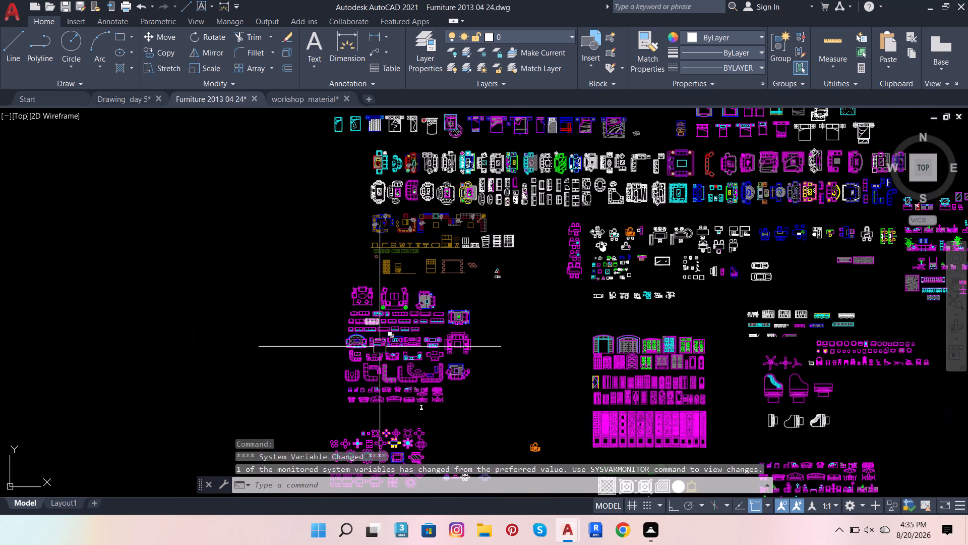
scroll(371, 345, "up", 4)
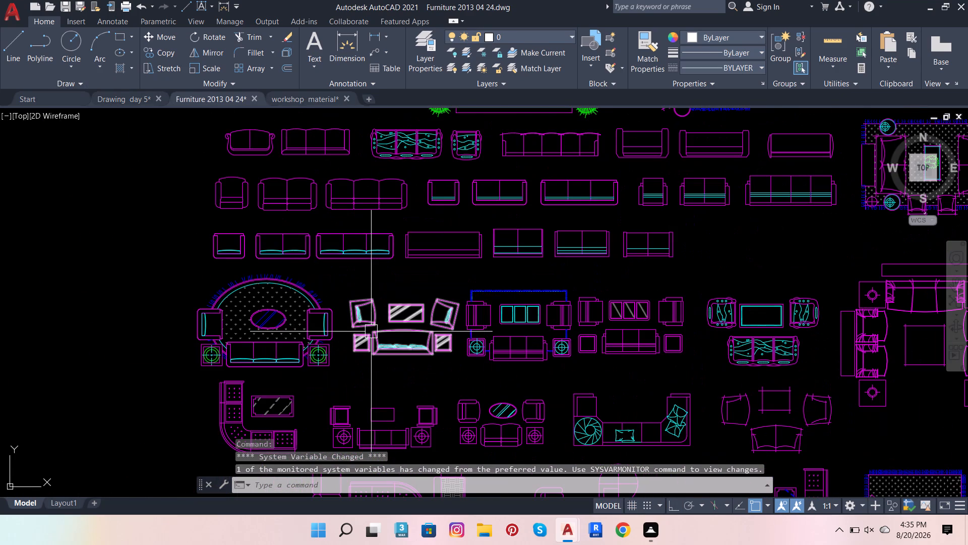
scroll(358, 320, "down", 4)
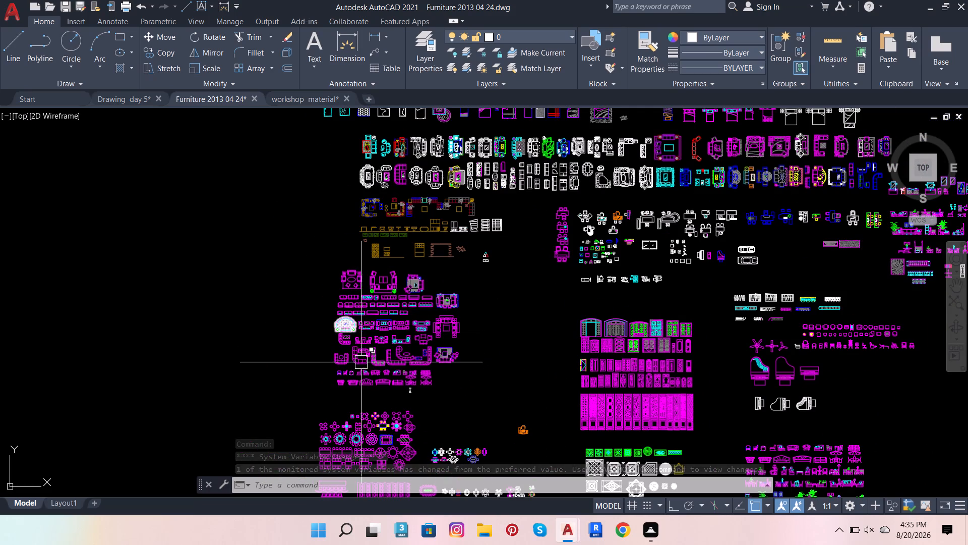
scroll(409, 347, "down", 2)
scroll(399, 408, "up", 2)
scroll(410, 346, "up", 2)
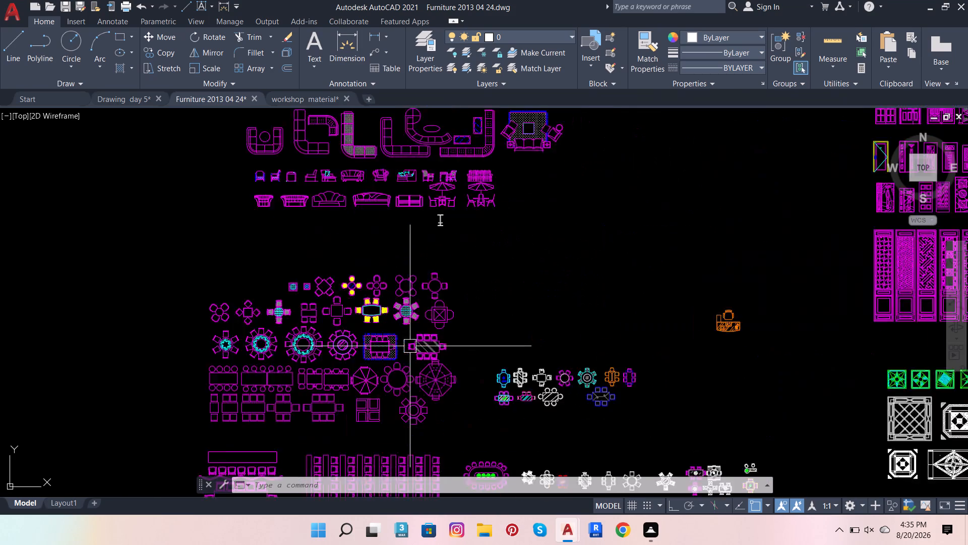
scroll(410, 346, "up", 2)
scroll(411, 346, "down", 1)
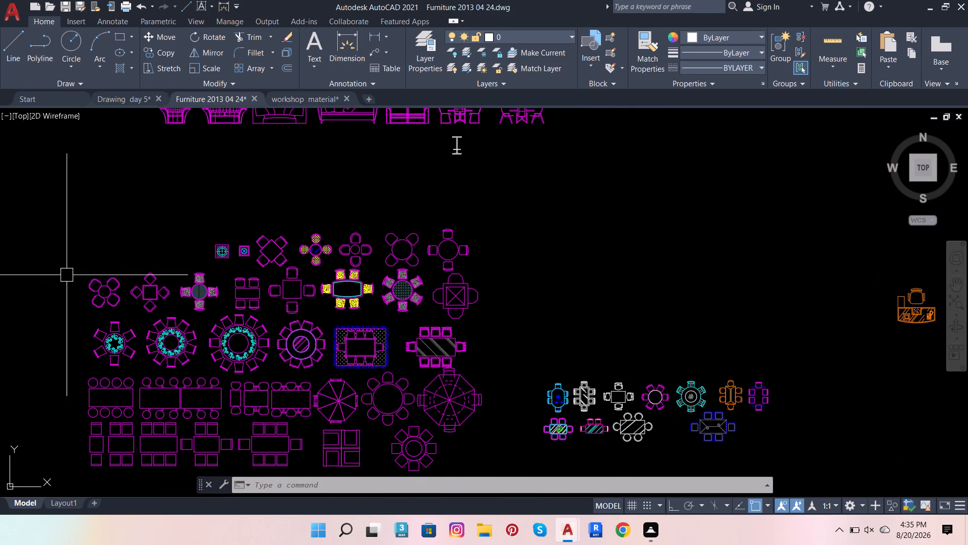
scroll(616, 407, "up", 3)
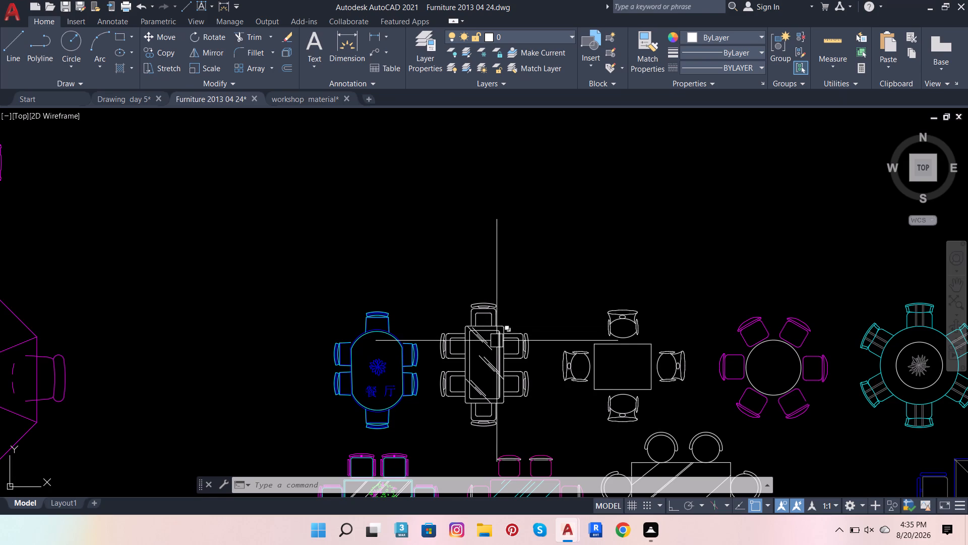
scroll(499, 321, "down", 2)
scroll(503, 356, "up", 1)
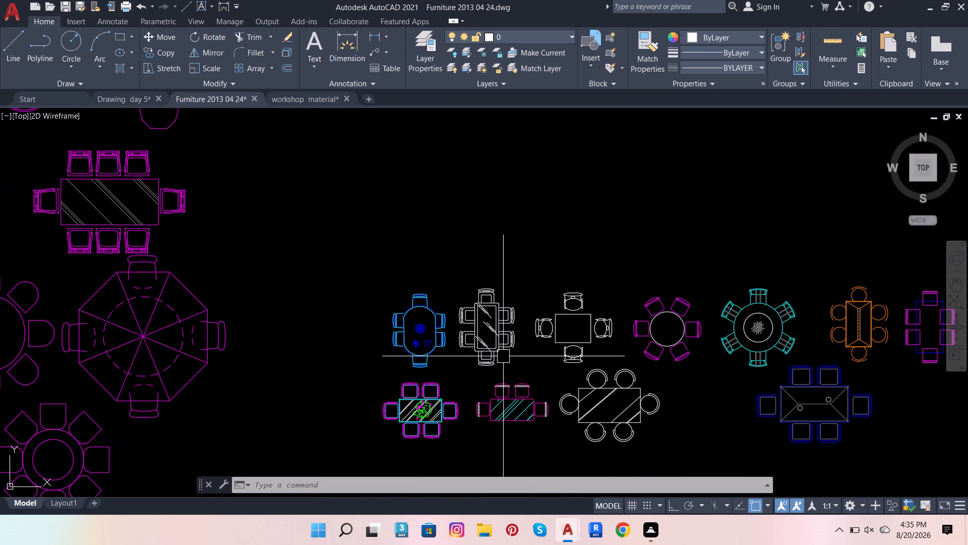
scroll(505, 358, "down", 1)
scroll(780, 352, "up", 2)
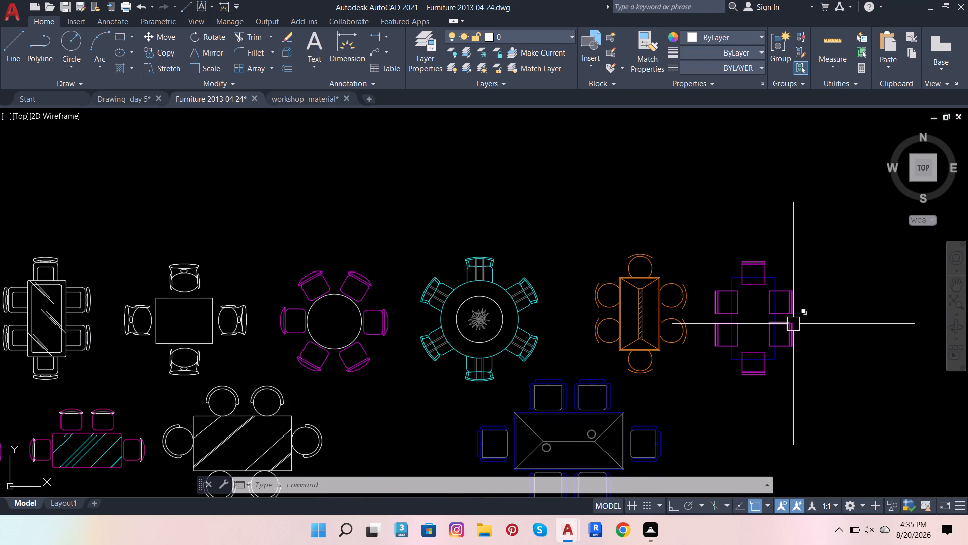
scroll(790, 328, "up", 1)
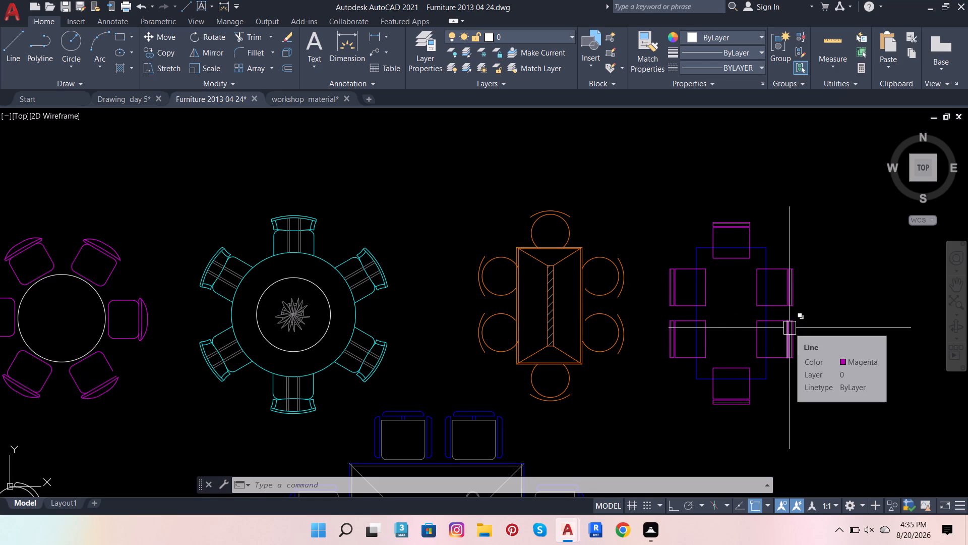
scroll(790, 328, "down", 3)
scroll(579, 394, "up", 2)
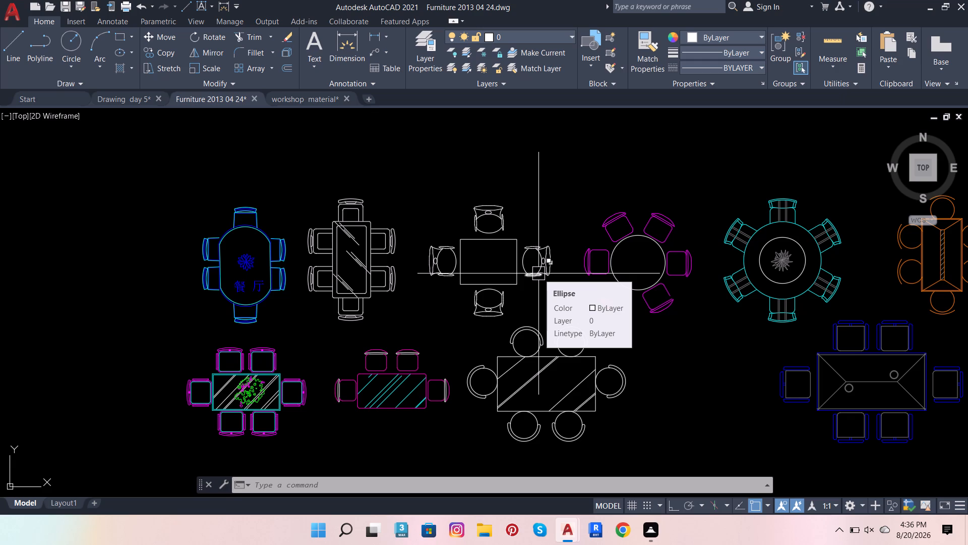
scroll(538, 274, "up", 1)
scroll(511, 314, "down", 4)
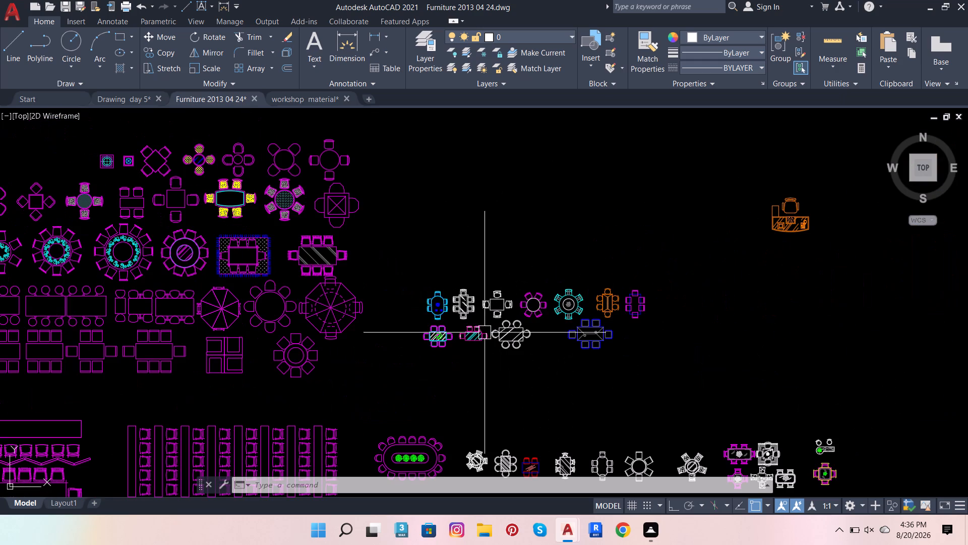
scroll(472, 311, "down", 1)
scroll(487, 398, "up", 3)
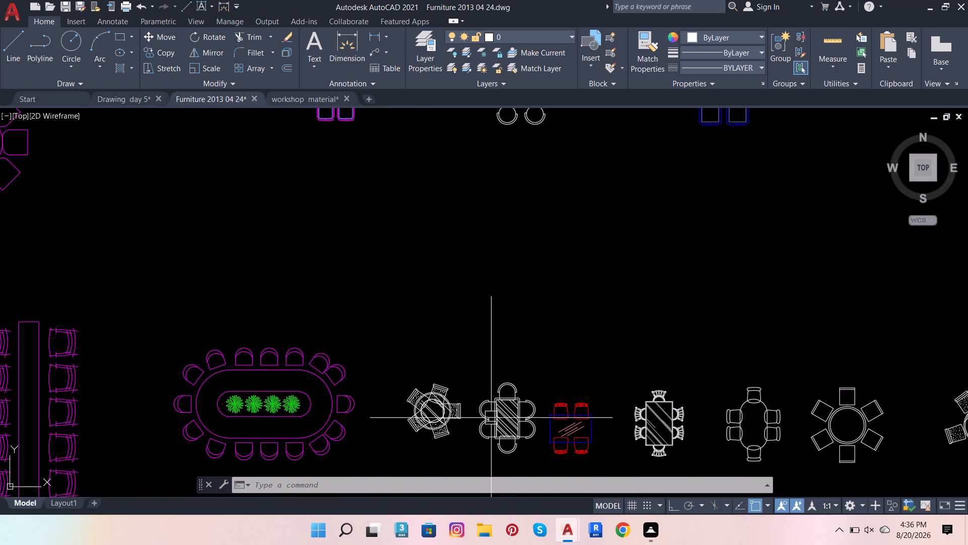
scroll(502, 438, "up", 2)
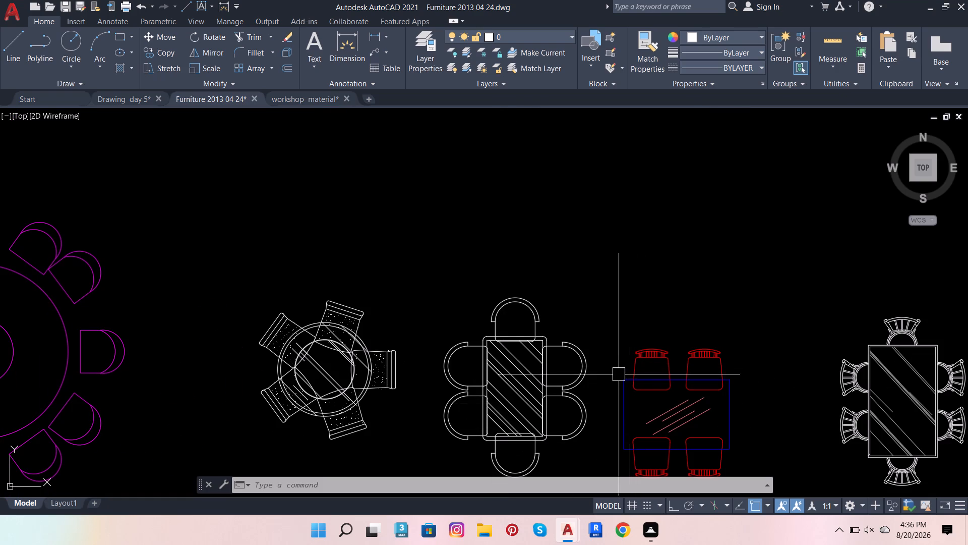
scroll(516, 357, "down", 2)
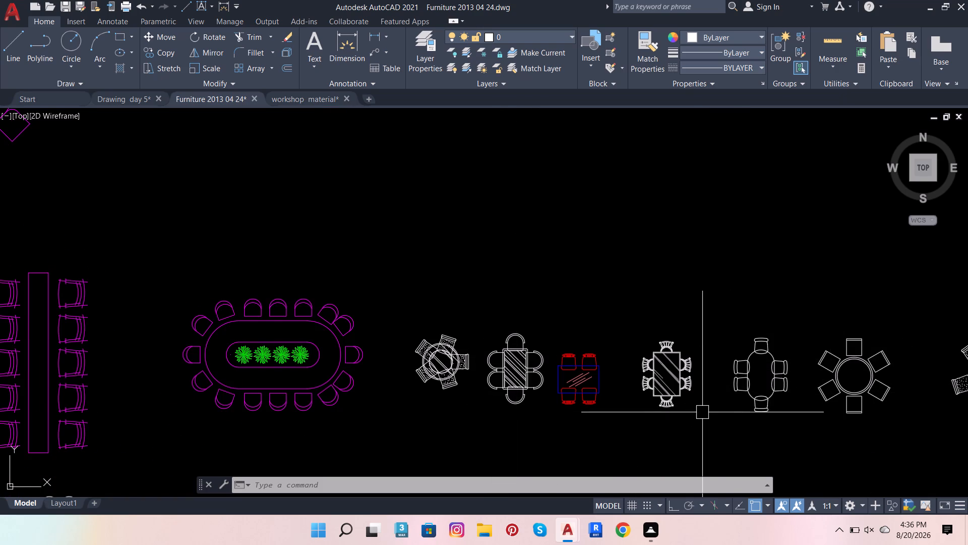
scroll(694, 414, "up", 1)
scroll(690, 414, "down", 1)
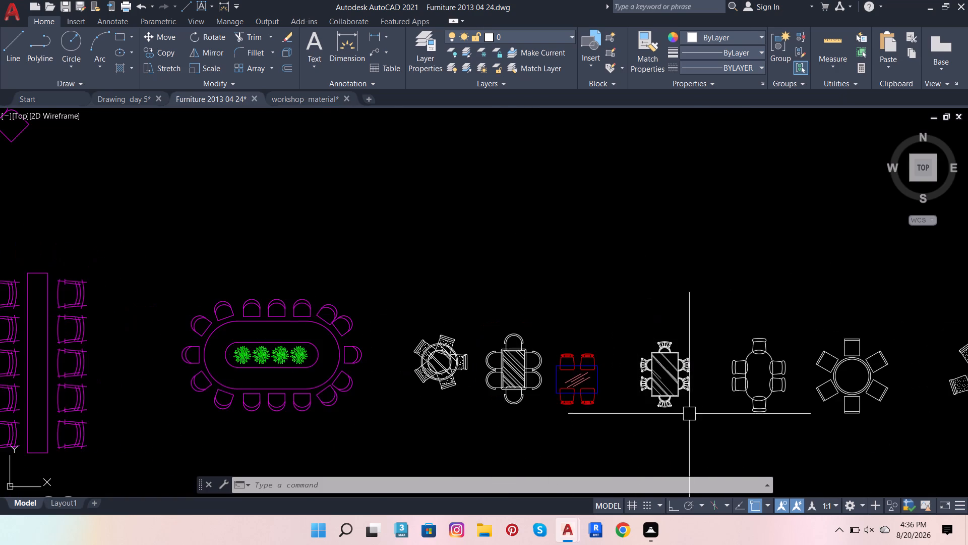
scroll(676, 411, "down", 2)
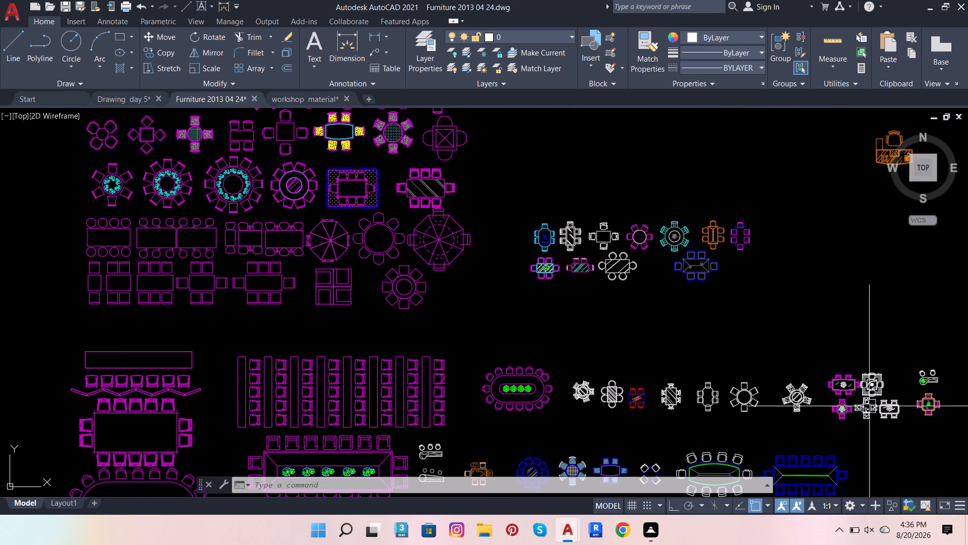
Copy the magenta six-chair rectangular dining set with the flower centrepiece into Drawing day 5, just east of the staircase outside the plan.
scroll(875, 406, "up", 2)
scroll(852, 358, "up", 3)
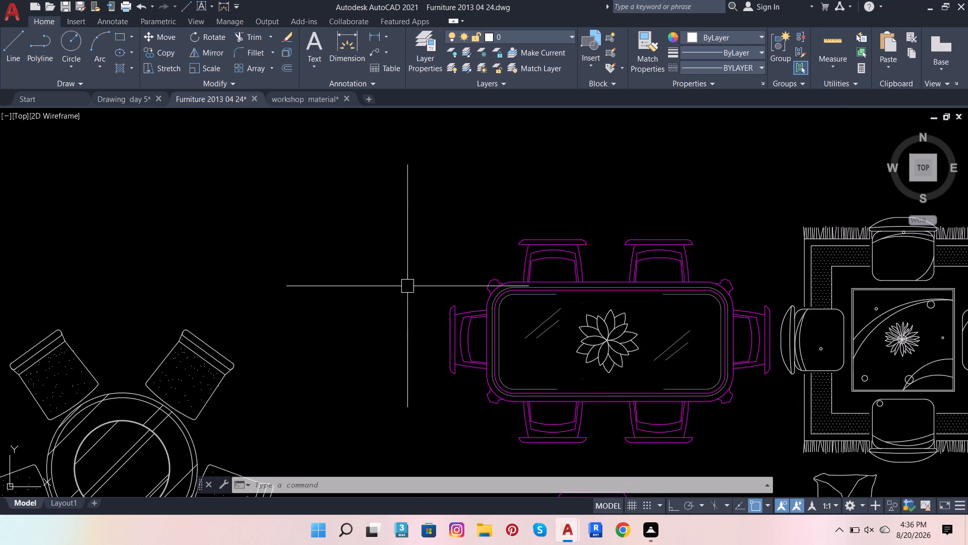
left_click(398, 181)
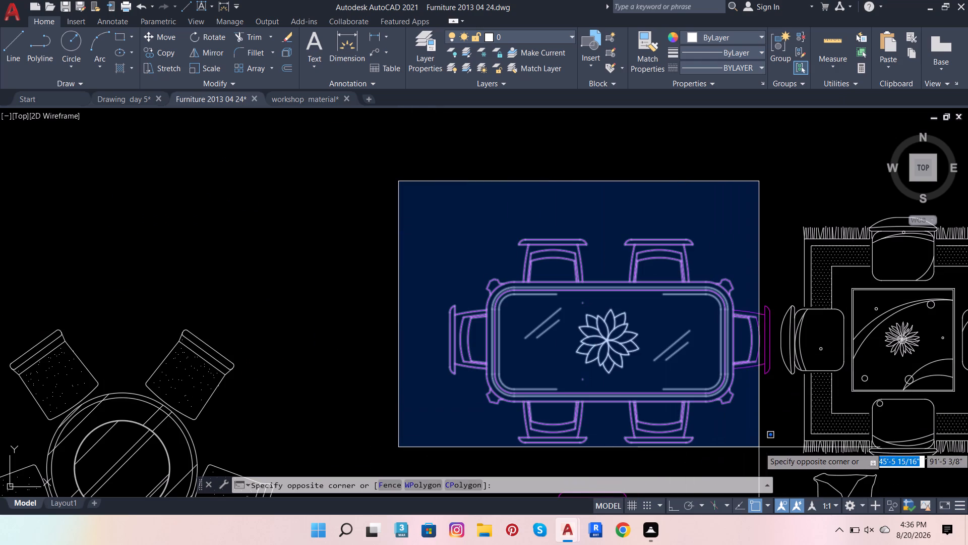
left_click(777, 448)
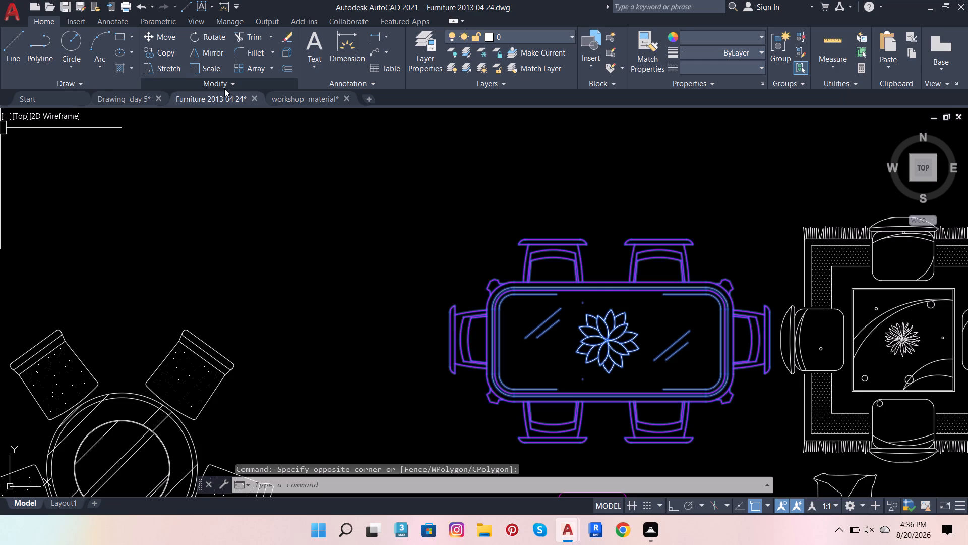
key("ctrl+c")
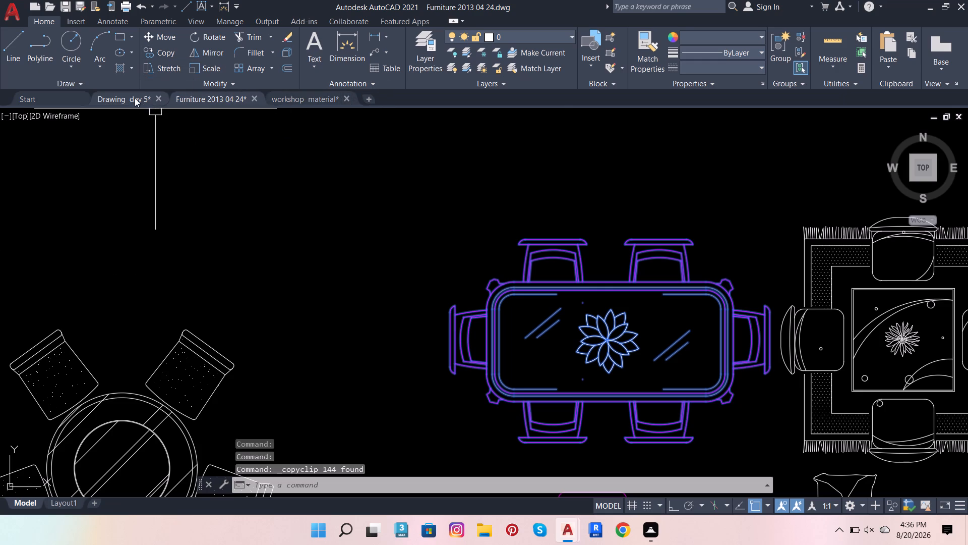
left_click(135, 98)
scroll(343, 262, "down", 3)
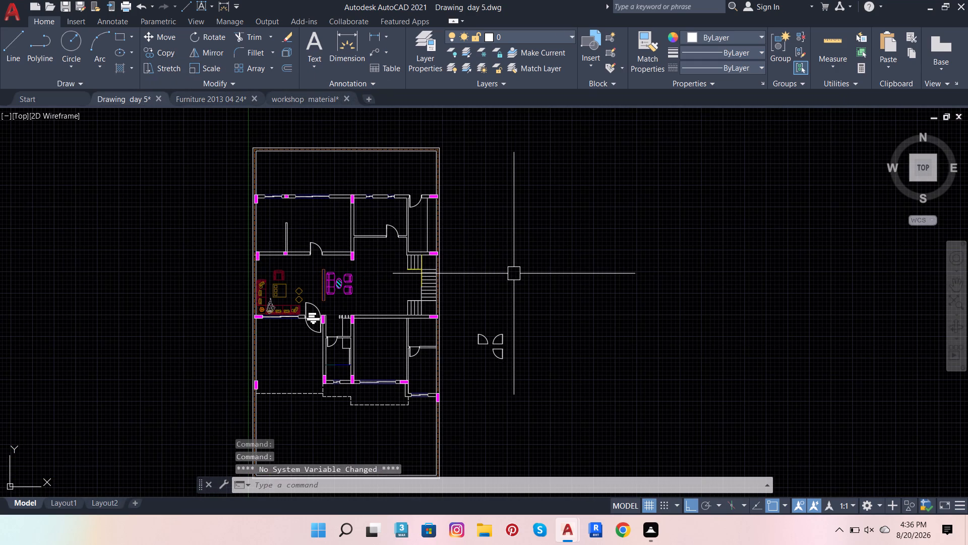
key("ctrl+v")
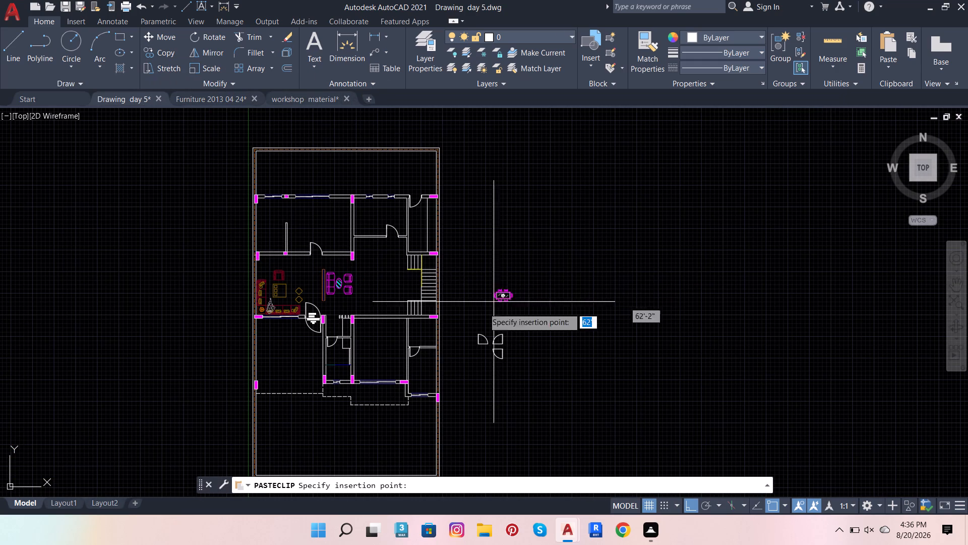
left_click(457, 297)
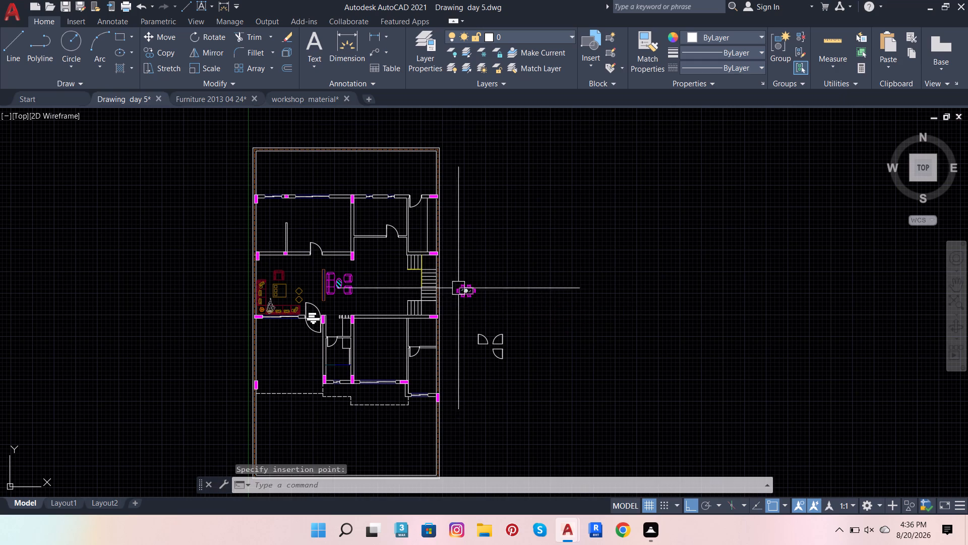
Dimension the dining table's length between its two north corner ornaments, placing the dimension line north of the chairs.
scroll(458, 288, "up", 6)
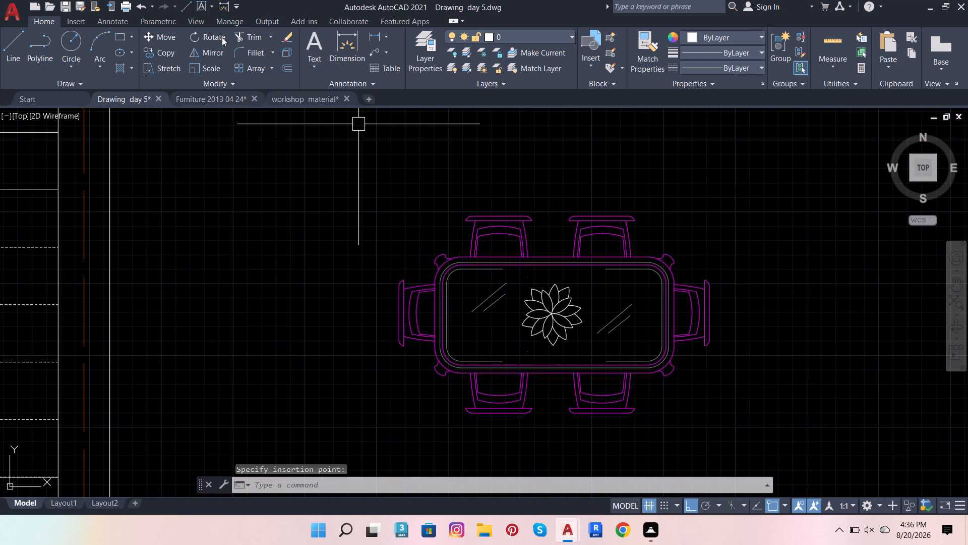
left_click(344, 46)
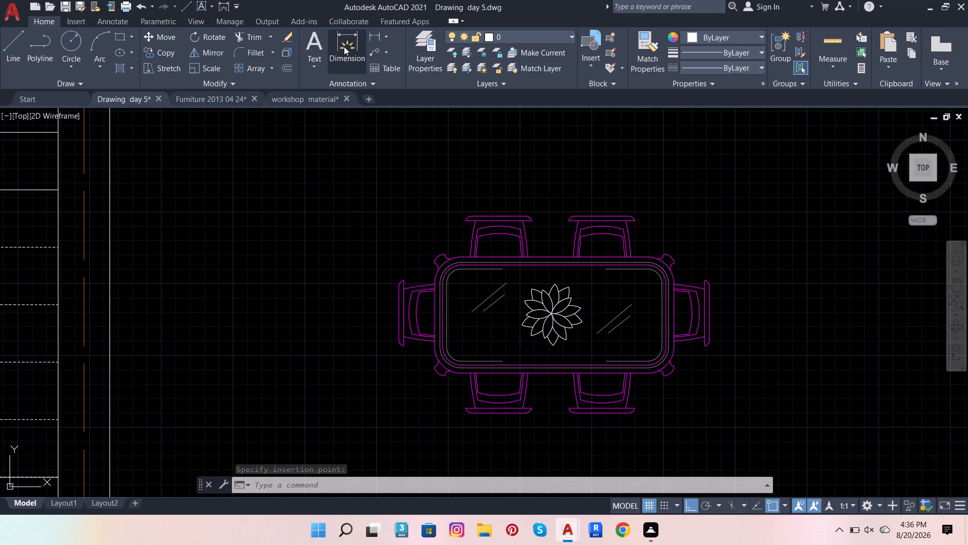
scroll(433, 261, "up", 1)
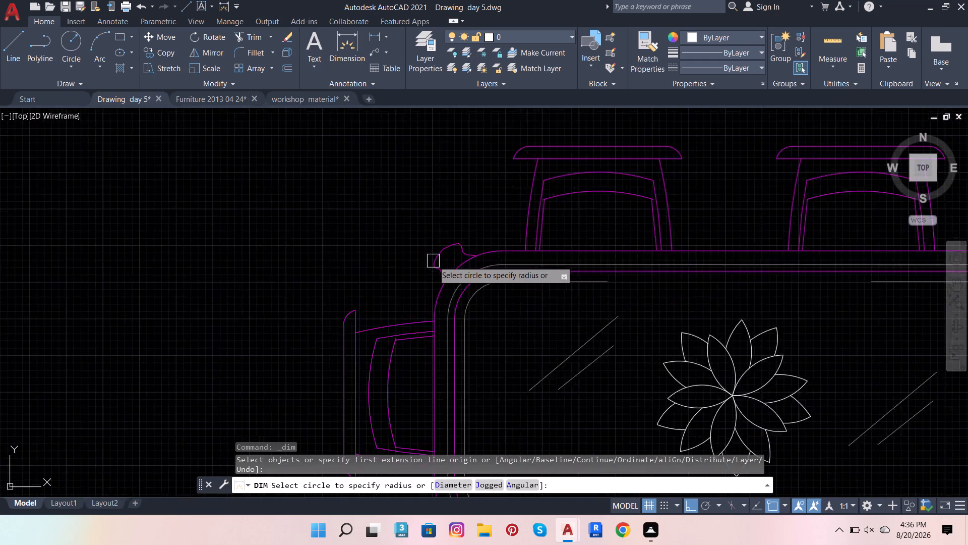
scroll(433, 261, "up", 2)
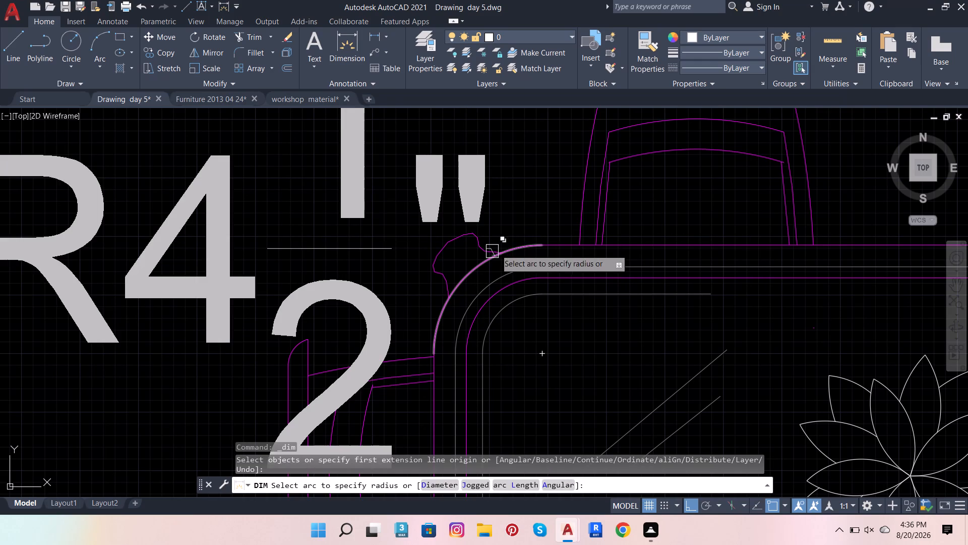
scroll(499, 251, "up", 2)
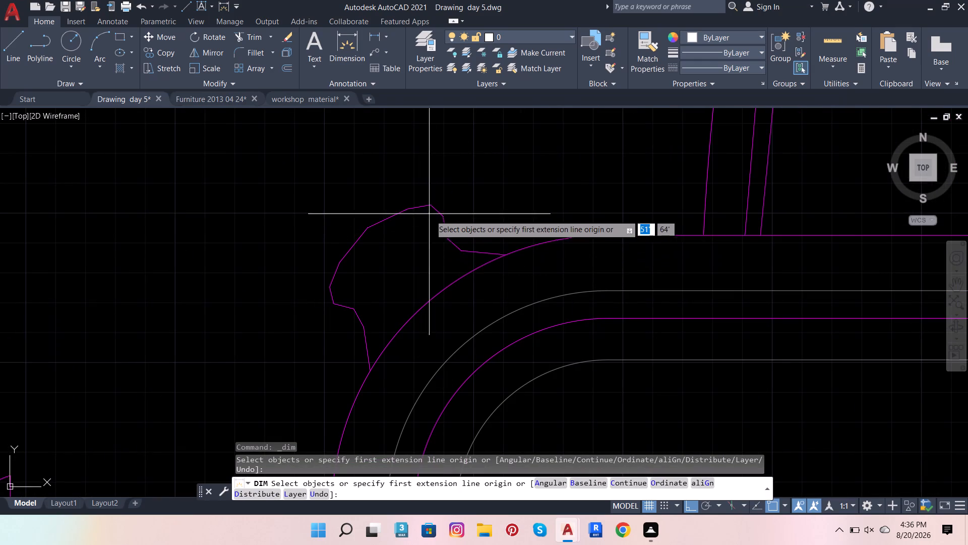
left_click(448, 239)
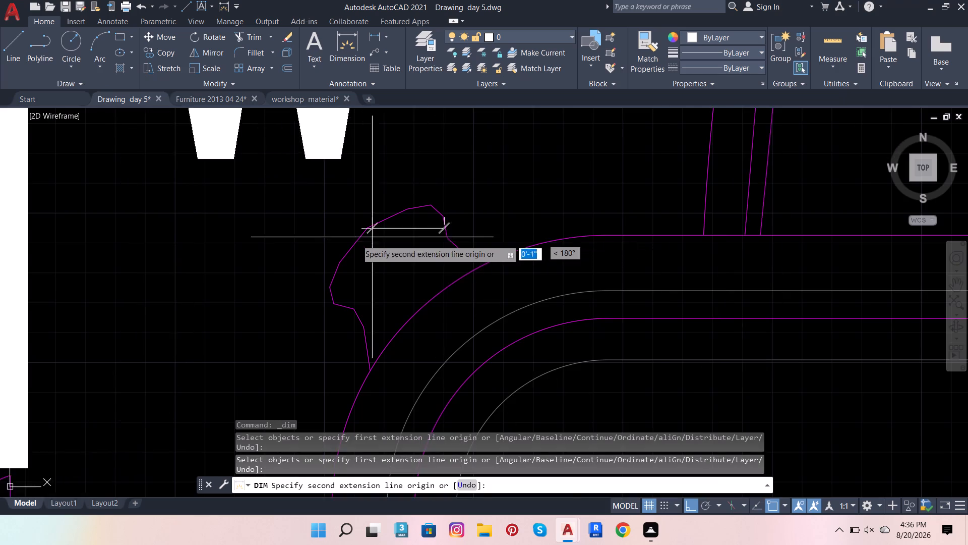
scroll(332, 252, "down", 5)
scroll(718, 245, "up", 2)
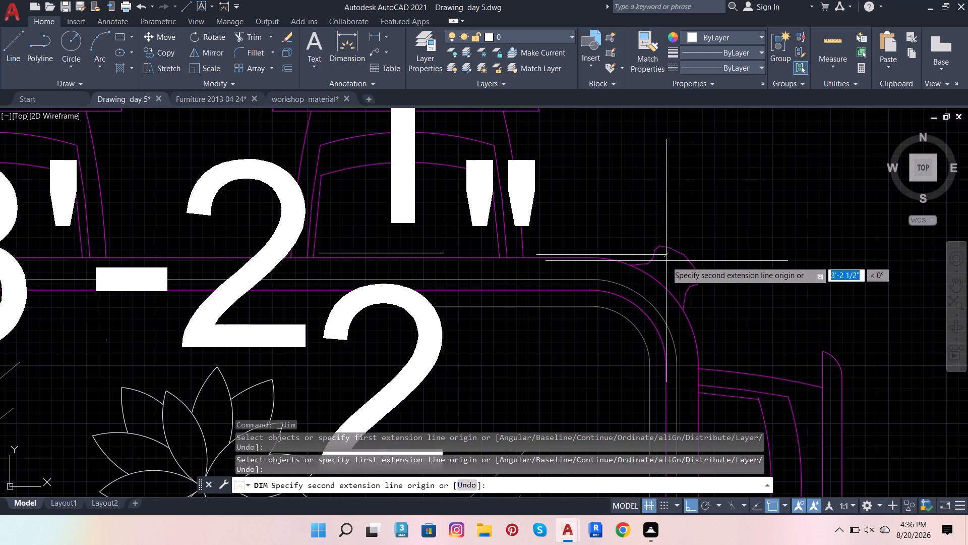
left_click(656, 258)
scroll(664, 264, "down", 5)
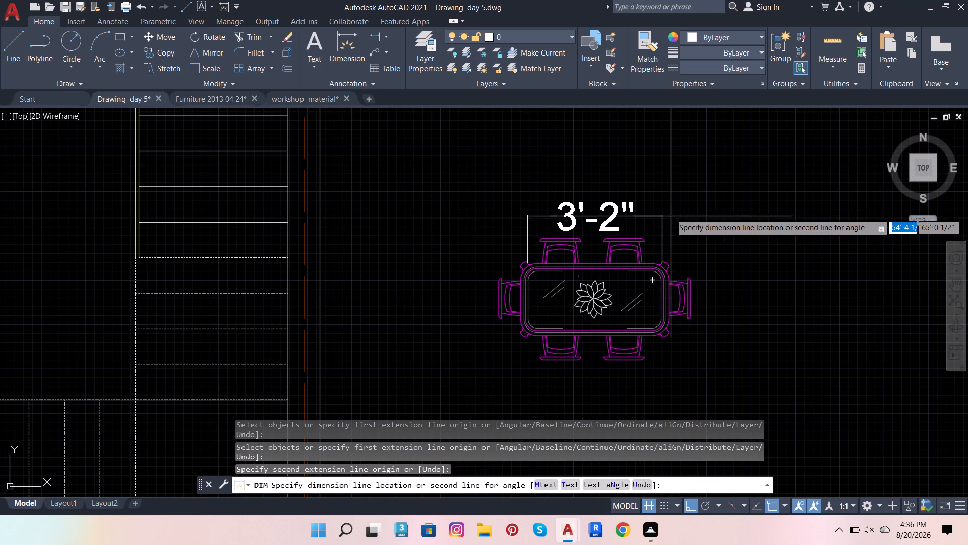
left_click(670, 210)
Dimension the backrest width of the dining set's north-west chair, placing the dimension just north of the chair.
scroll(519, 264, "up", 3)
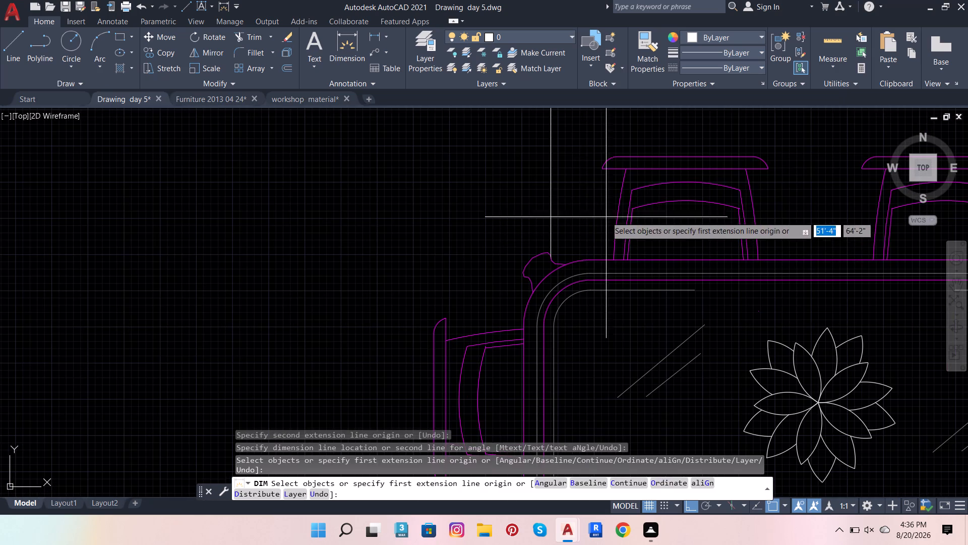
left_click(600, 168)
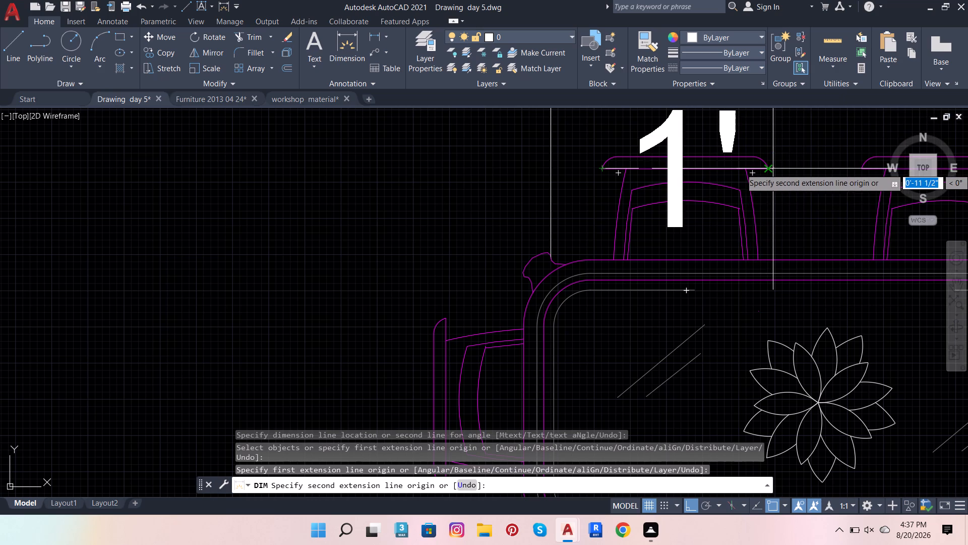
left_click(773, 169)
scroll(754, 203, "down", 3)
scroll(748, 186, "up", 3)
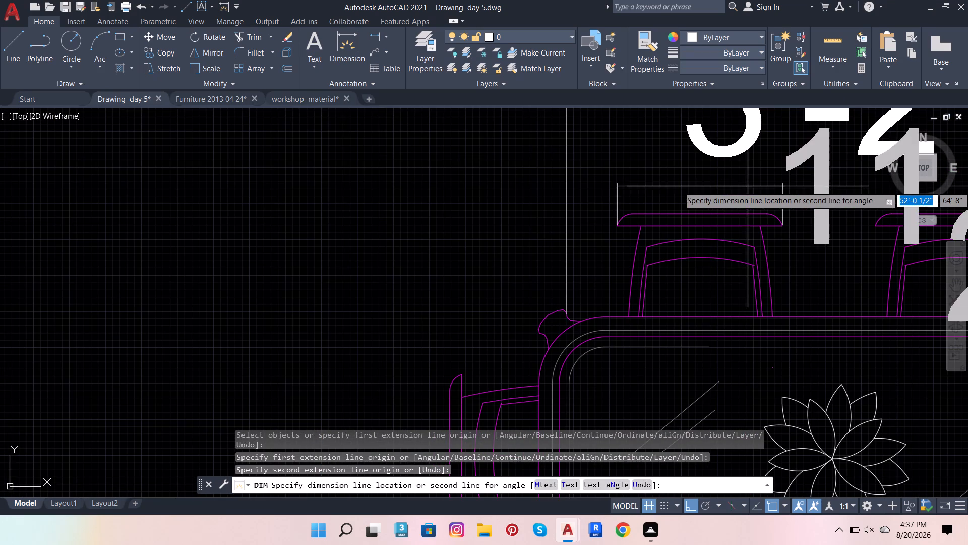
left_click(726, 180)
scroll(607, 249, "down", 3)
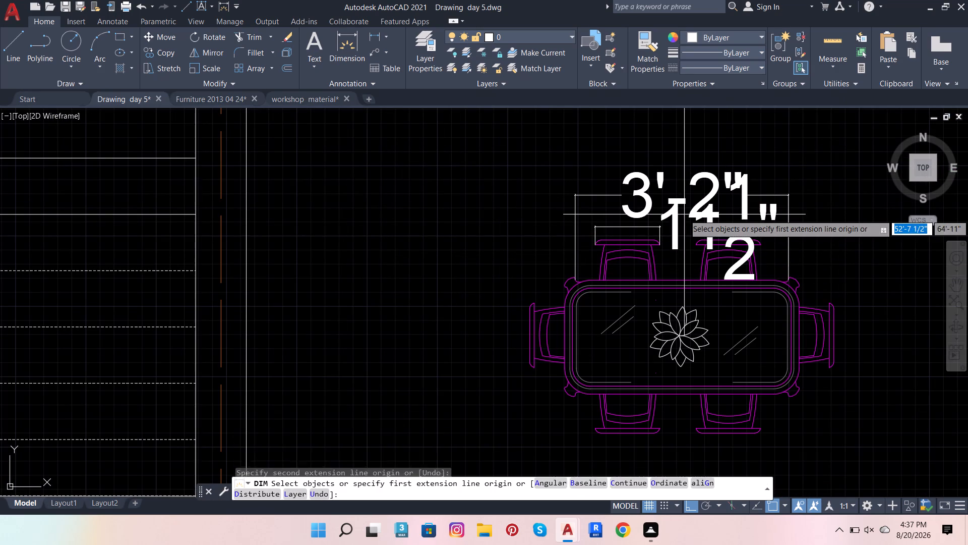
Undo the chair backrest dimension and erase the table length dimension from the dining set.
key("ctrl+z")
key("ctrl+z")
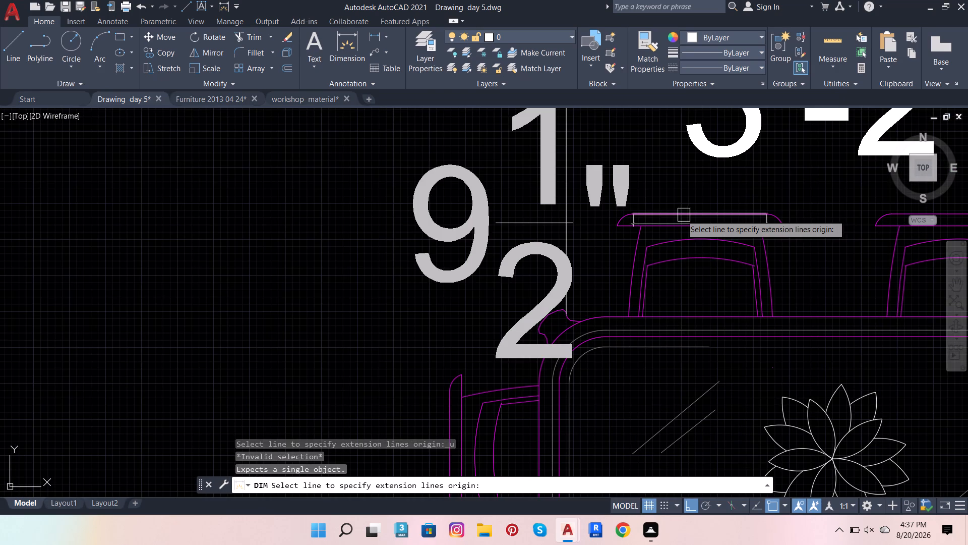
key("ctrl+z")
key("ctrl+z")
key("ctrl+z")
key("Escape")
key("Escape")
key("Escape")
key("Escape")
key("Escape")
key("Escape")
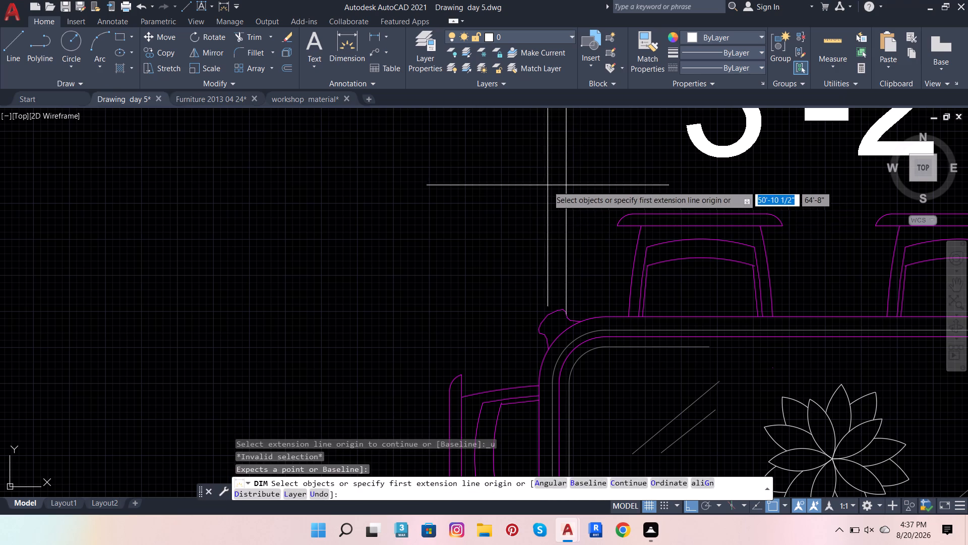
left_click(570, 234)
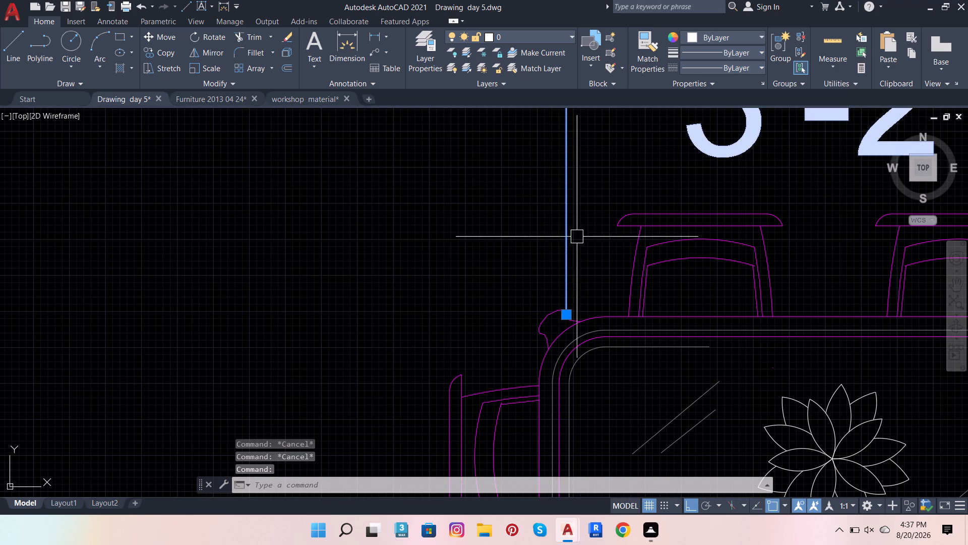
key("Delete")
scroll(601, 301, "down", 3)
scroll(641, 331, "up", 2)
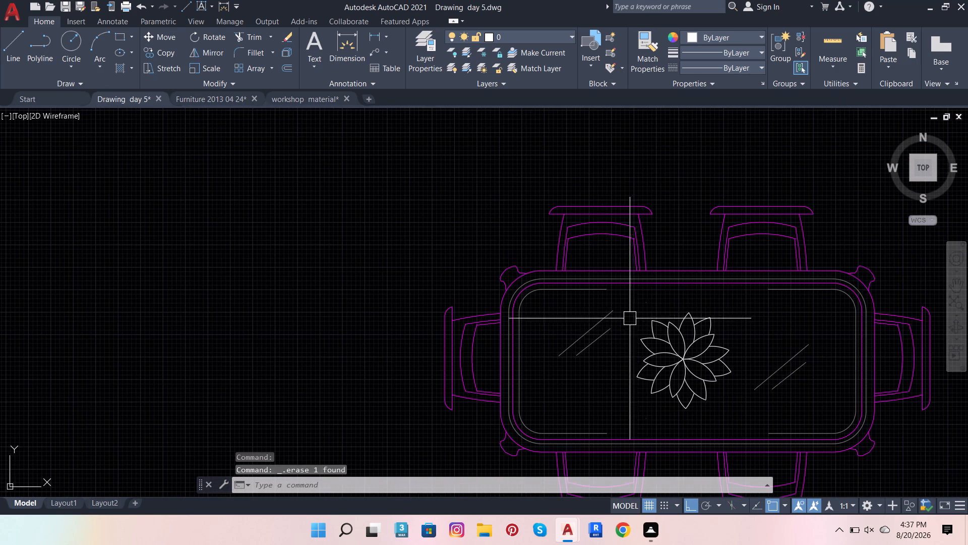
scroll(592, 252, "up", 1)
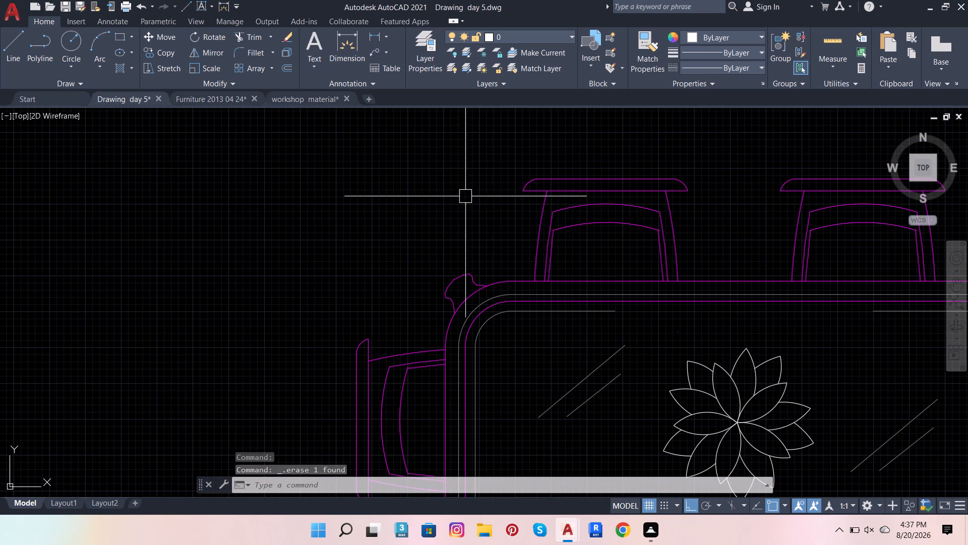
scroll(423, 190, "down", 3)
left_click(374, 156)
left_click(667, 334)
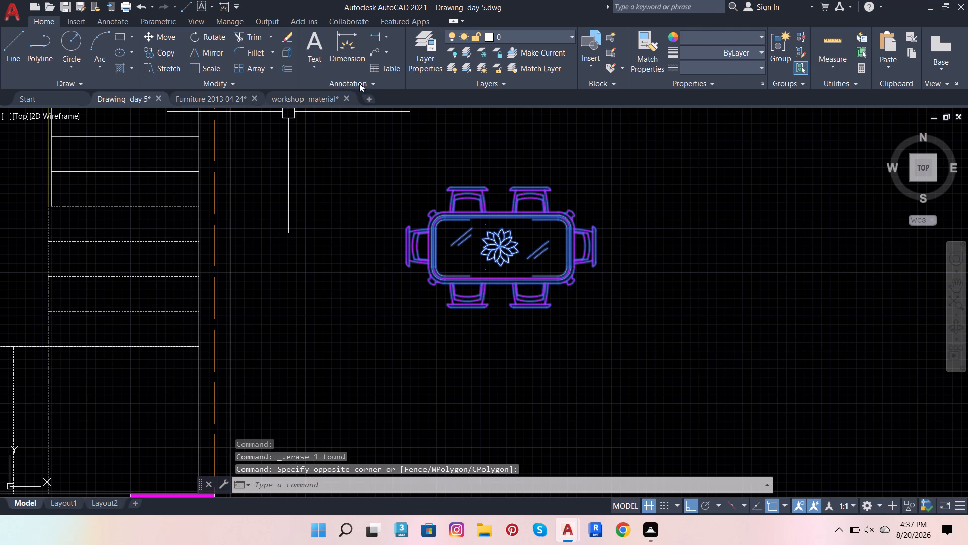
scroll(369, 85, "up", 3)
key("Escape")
Draw a horizontal 4'6" reference line eastward from the midpoint of the dining table's west edge.
scroll(510, 251, "up", 1)
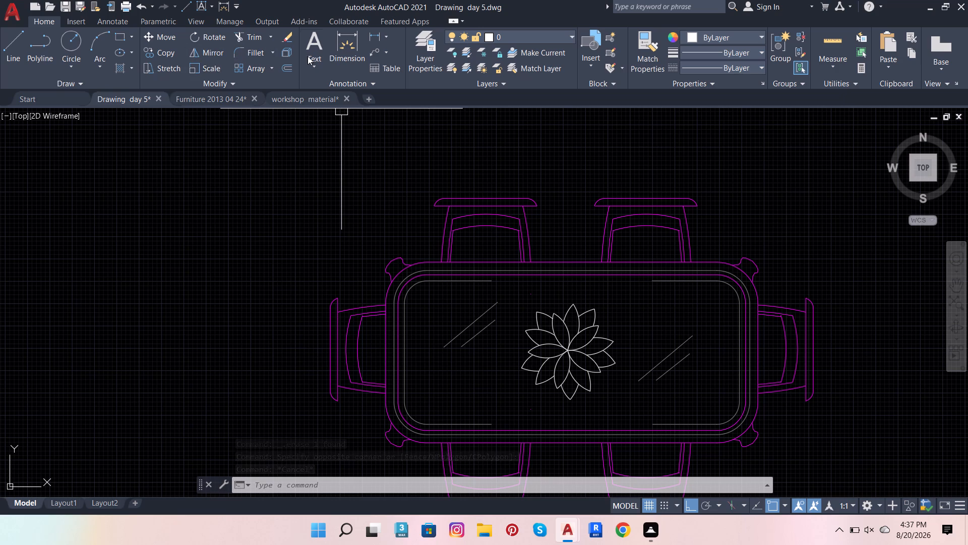
left_click(14, 51)
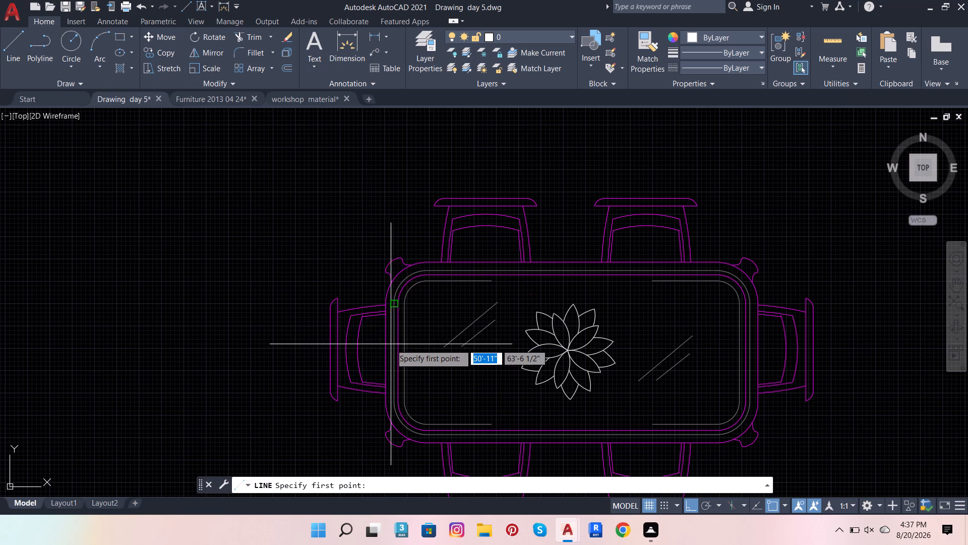
scroll(391, 345, "up", 3)
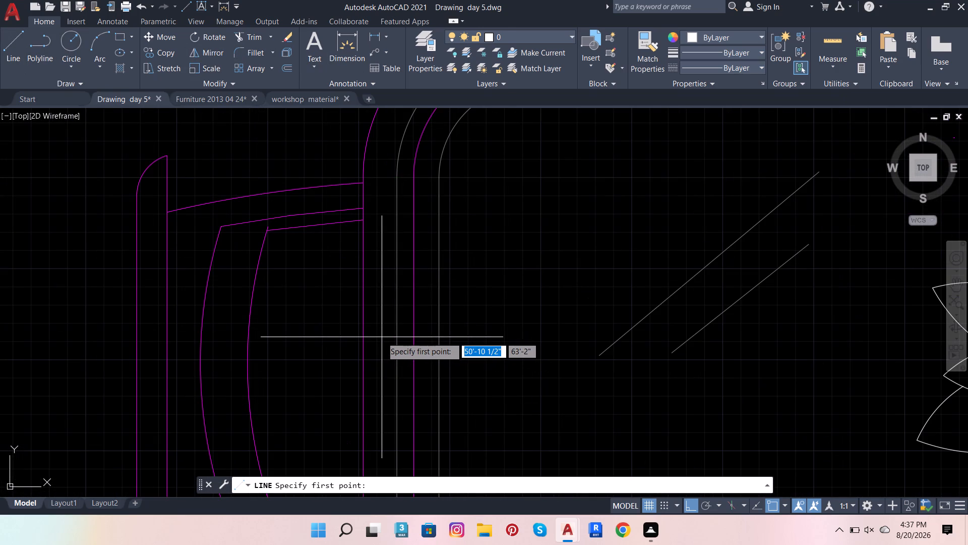
right_click(382, 337, "shift")
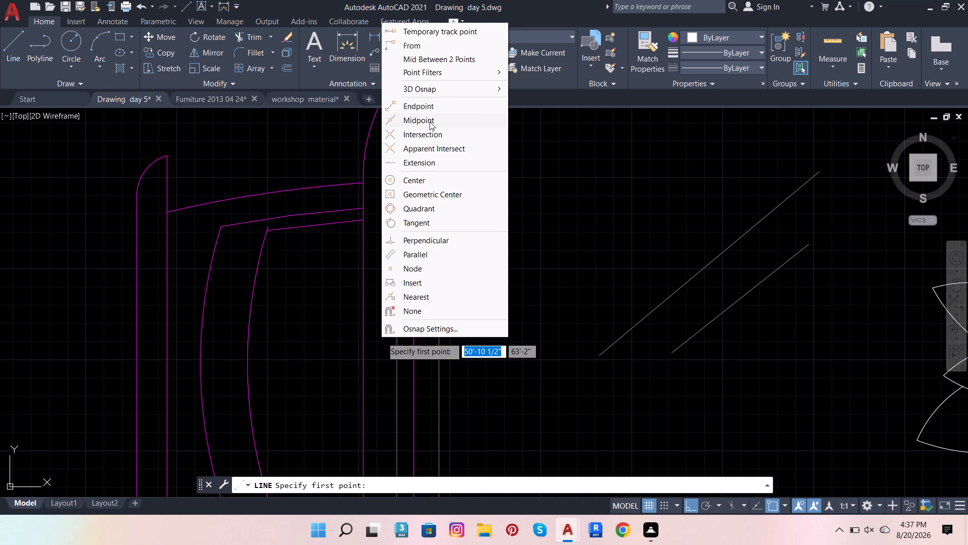
left_click(430, 122)
left_click(361, 370)
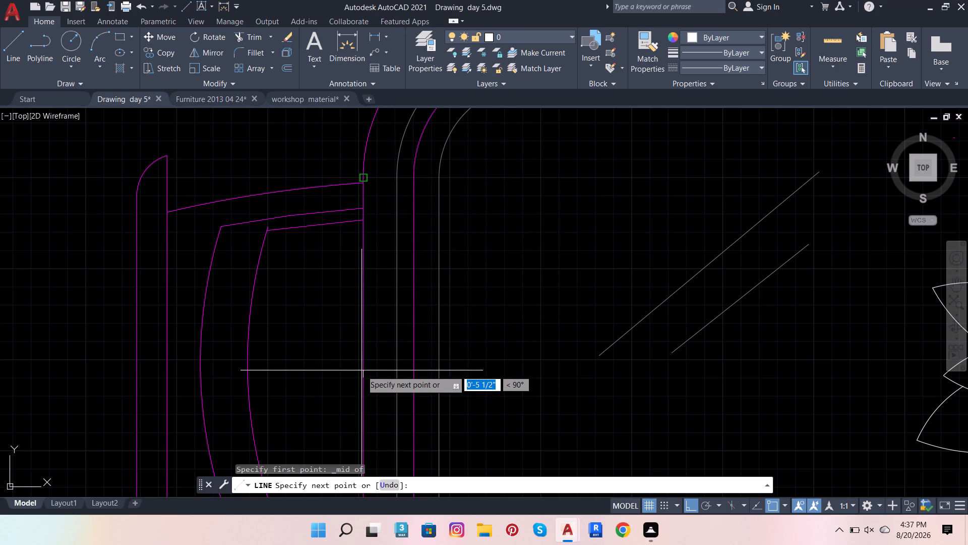
scroll(368, 373, "down", 4)
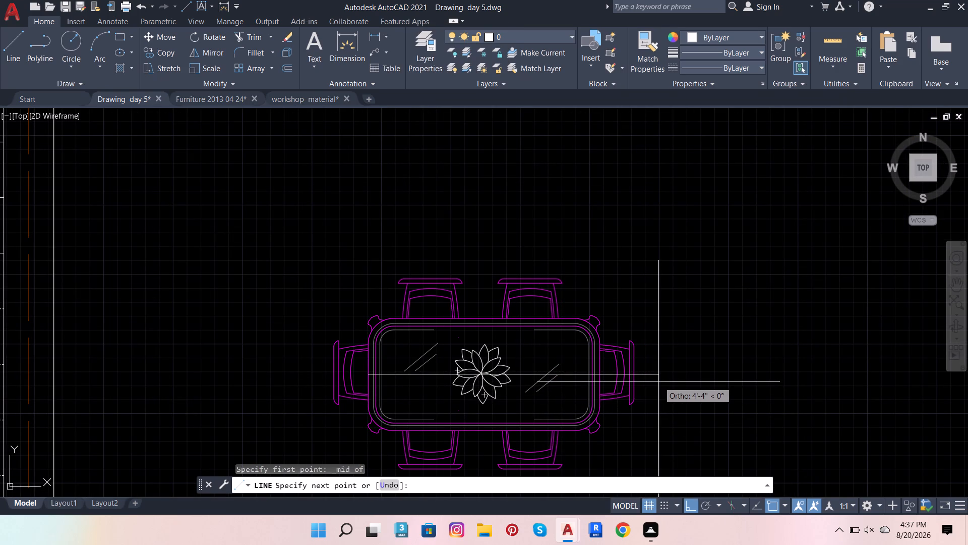
key("4")
key("apostrophe")
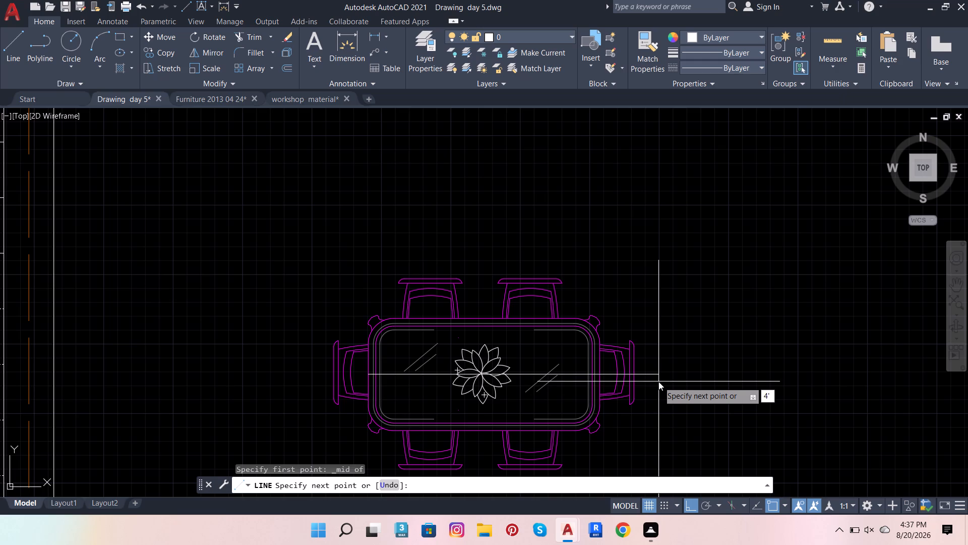
key("6")
key("Return")
key("Escape")
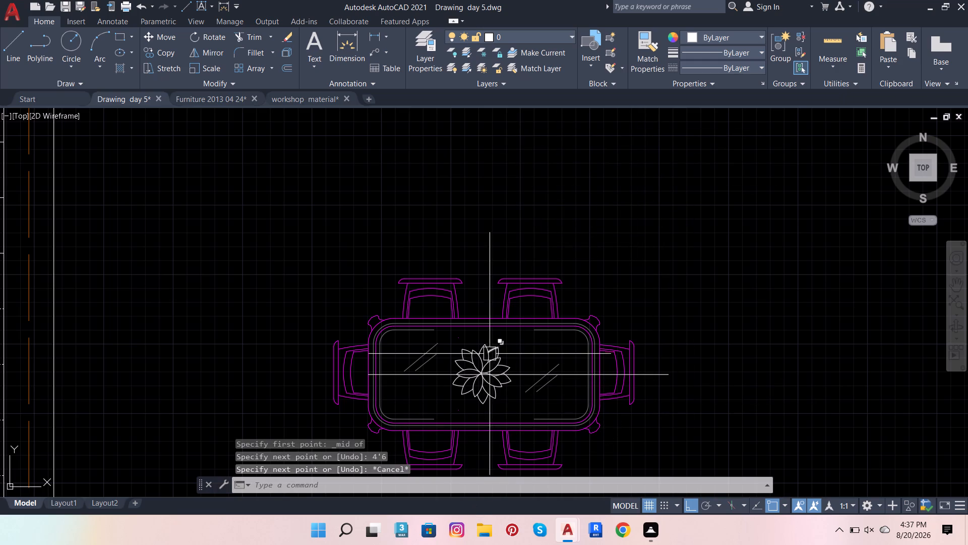
Enlarge the dining set without the reference line, scaling from the line's west end to a picked point about 3'-1" east.
left_click_drag(175, 236, 191, 241)
scroll(803, 430, "down", 2)
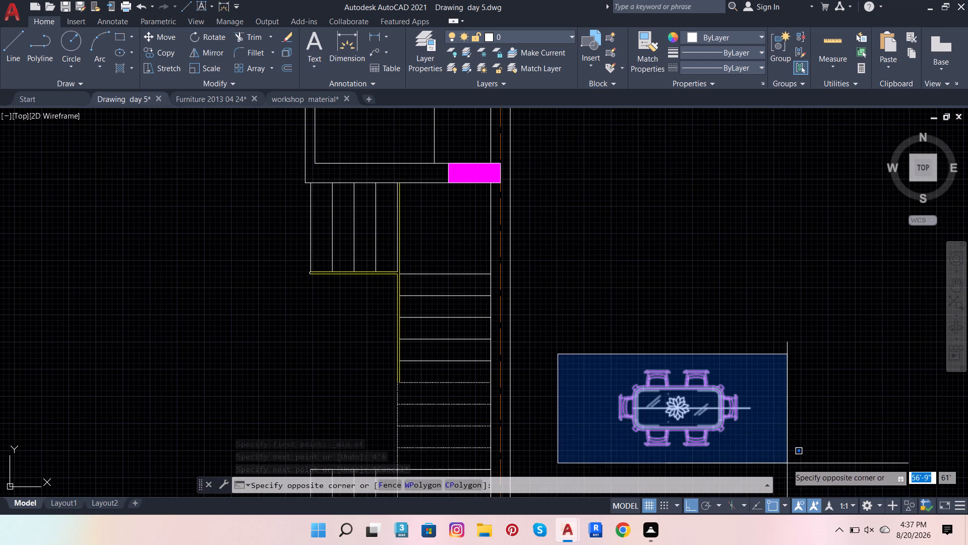
left_click(785, 460)
scroll(748, 449, "up", 2)
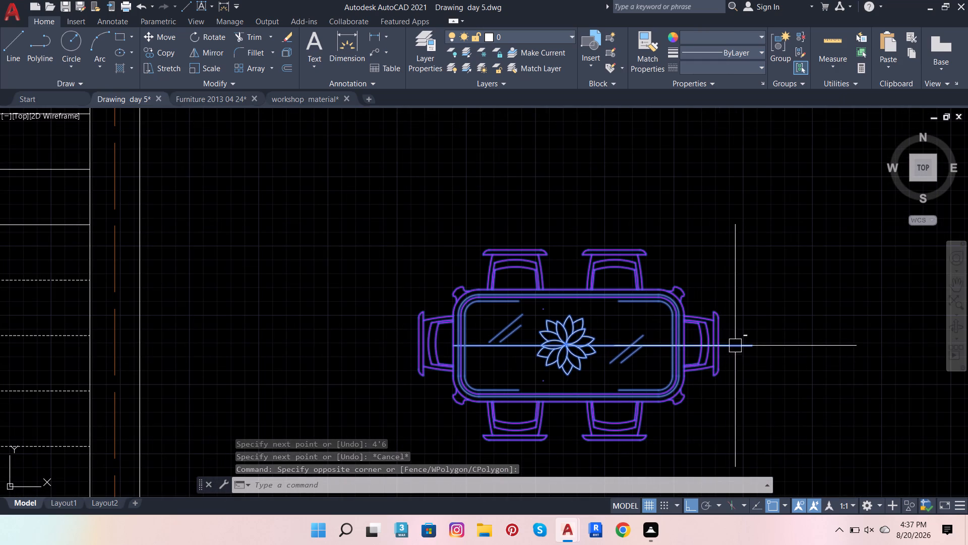
left_click(667, 345, "shift")
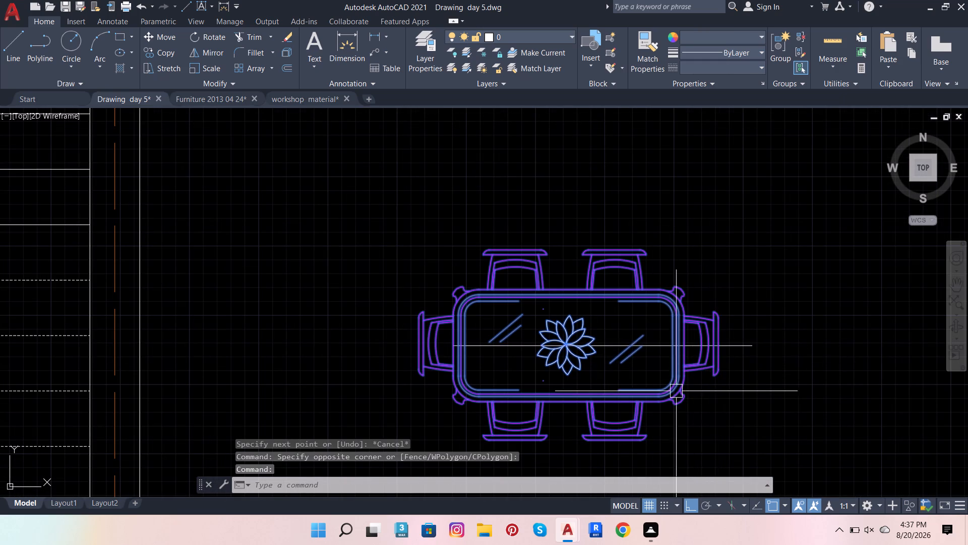
scroll(676, 391, "up", 1)
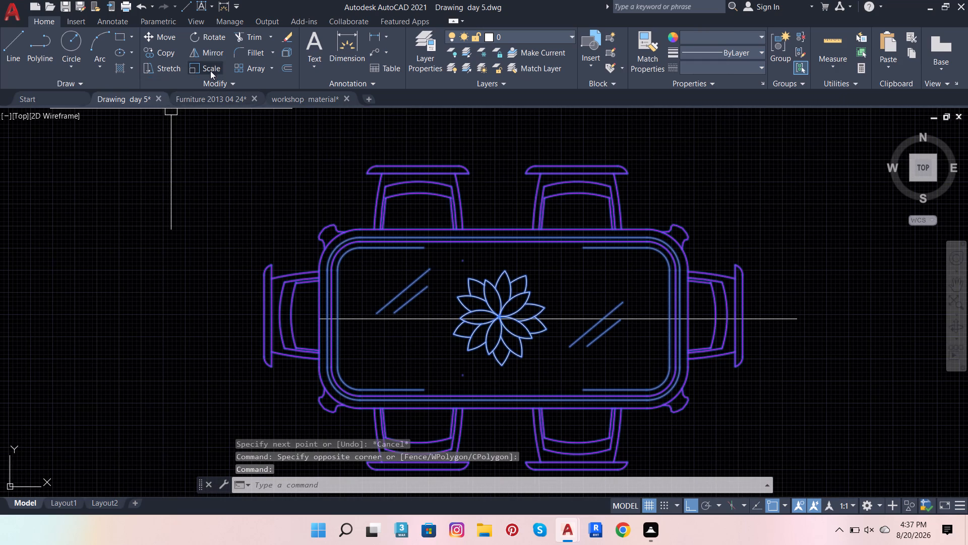
left_click(210, 70)
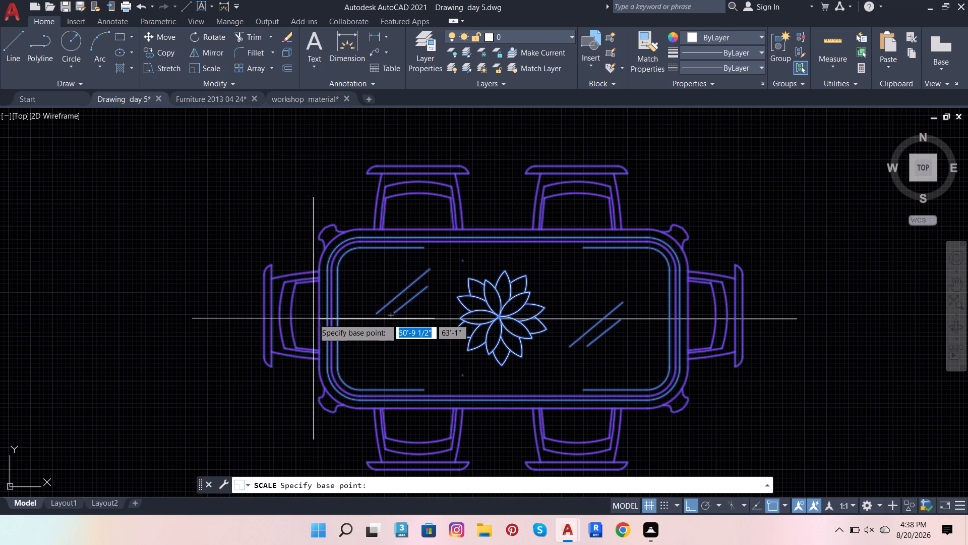
left_click(315, 318)
scroll(533, 332, "down", 2)
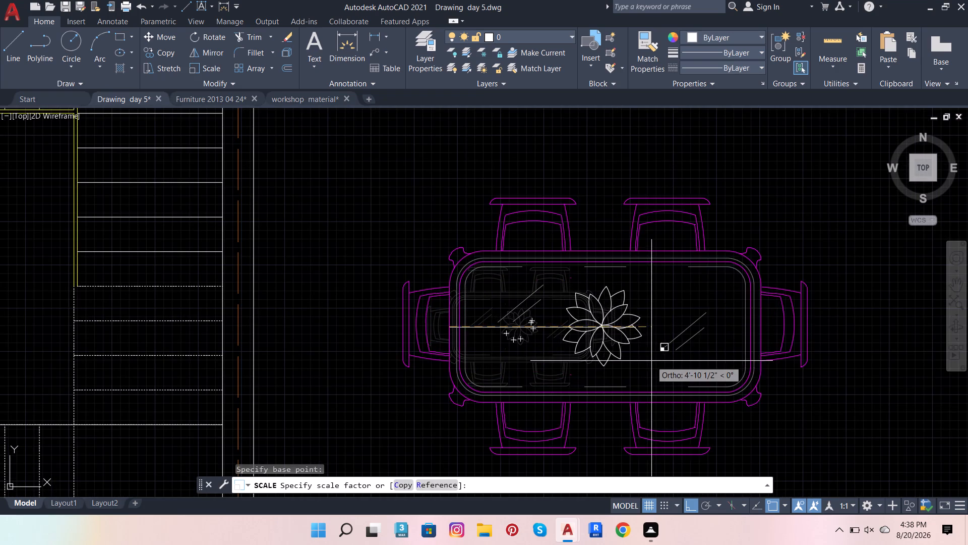
scroll(572, 364, "up", 2)
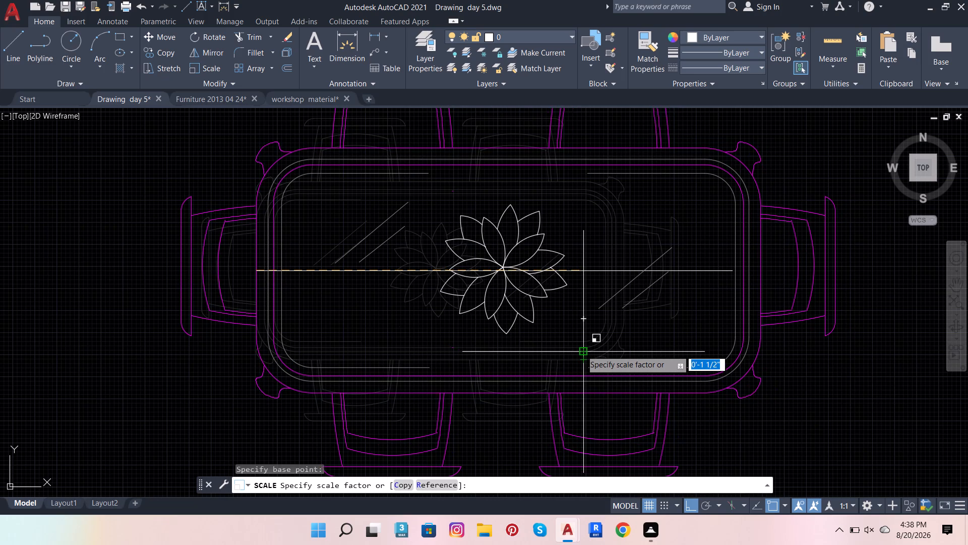
left_click(581, 300)
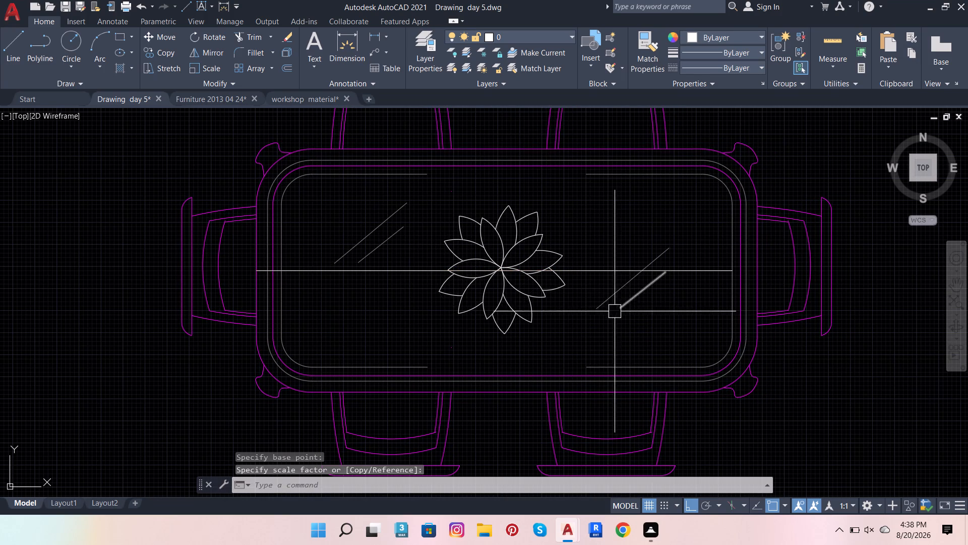
Erase the horizontal reference line across the dining table.
left_click(591, 266)
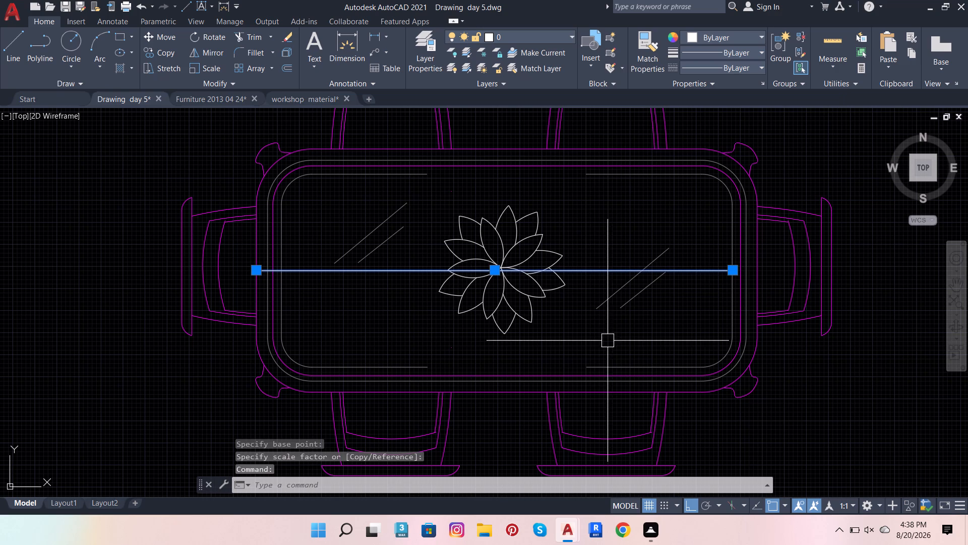
key("Delete")
Put the whole dining set on the Defpoints layer and set its linetype to ByBlock.
scroll(624, 388, "down", 2)
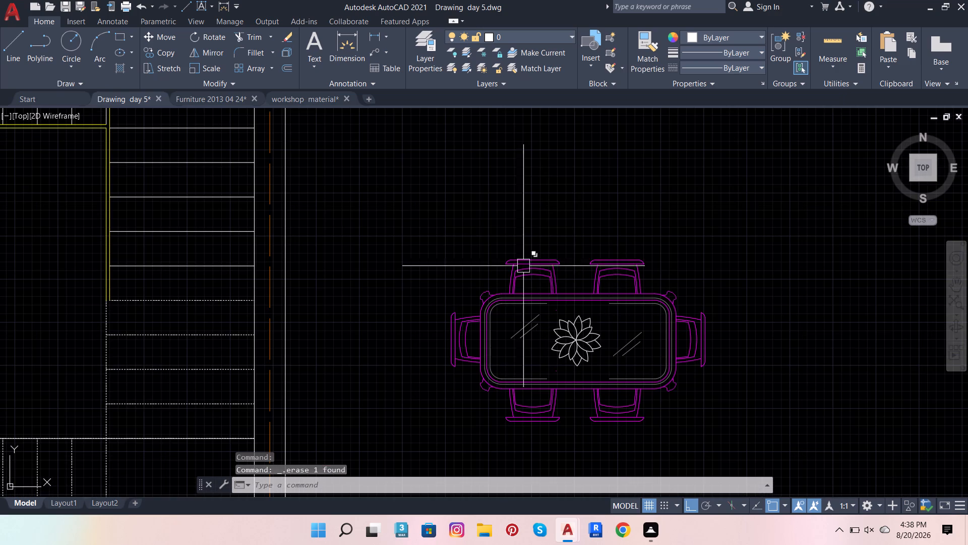
left_click(422, 222)
left_click(759, 435)
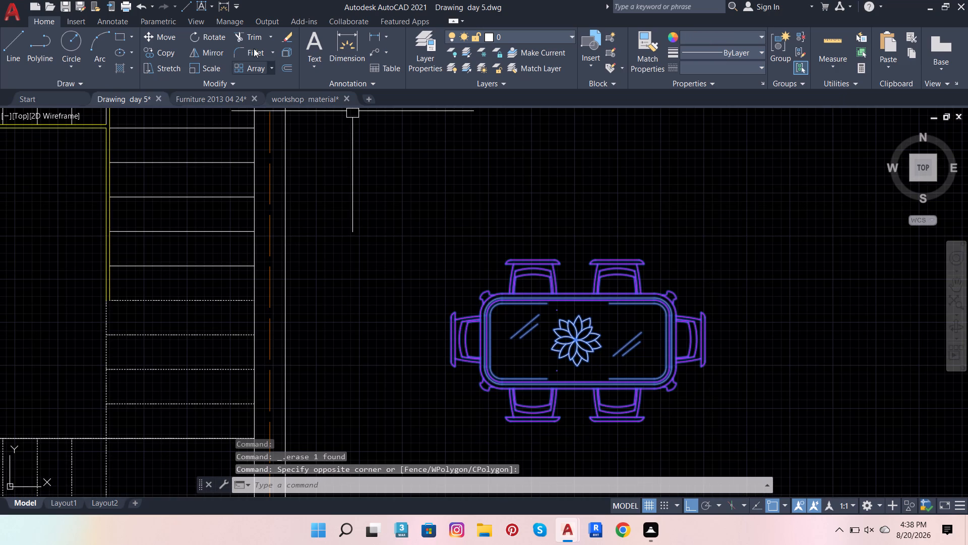
left_click(501, 39)
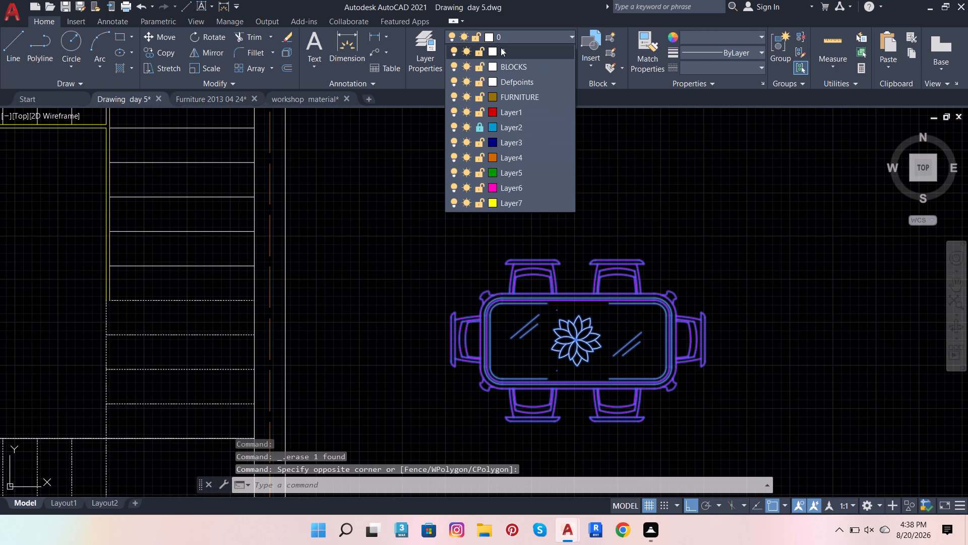
left_click(508, 86)
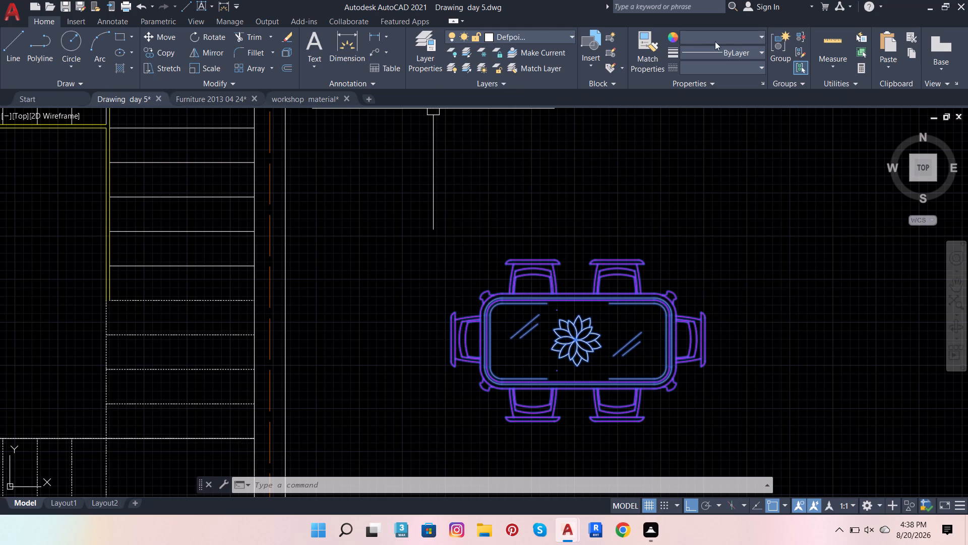
left_click(716, 64)
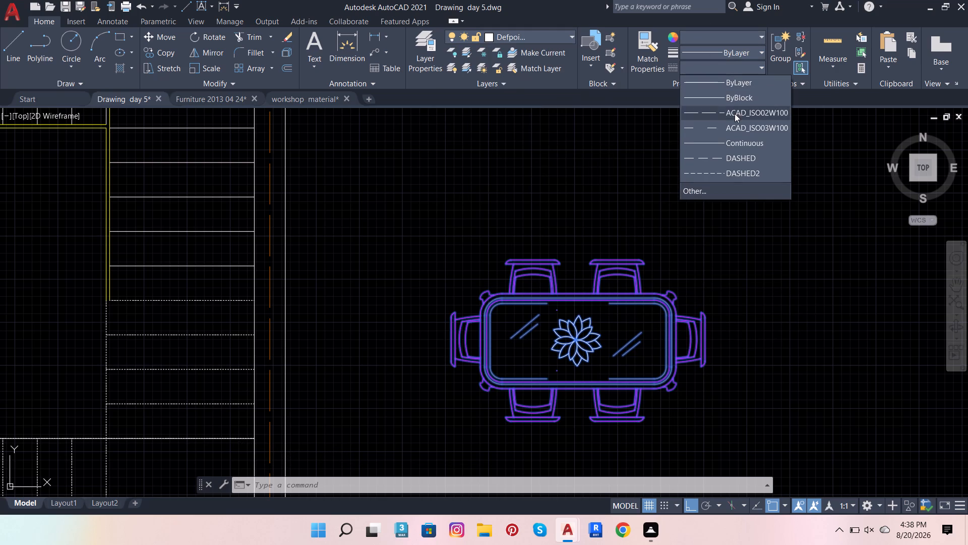
scroll(727, 92, "up", 2)
left_click(732, 97)
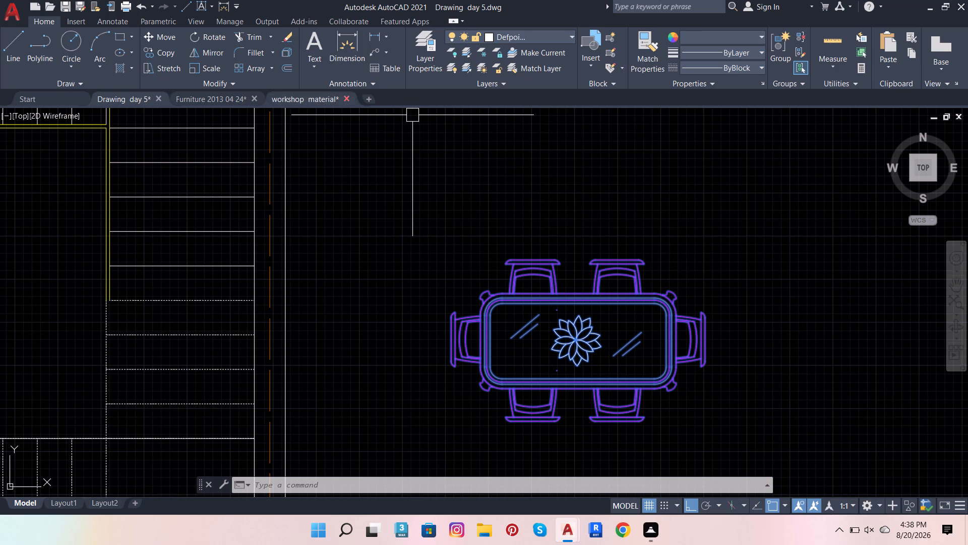
Define the selected dining table and chairs as a block named oihgfhye, keeping the default base point and inch units.
key("b")
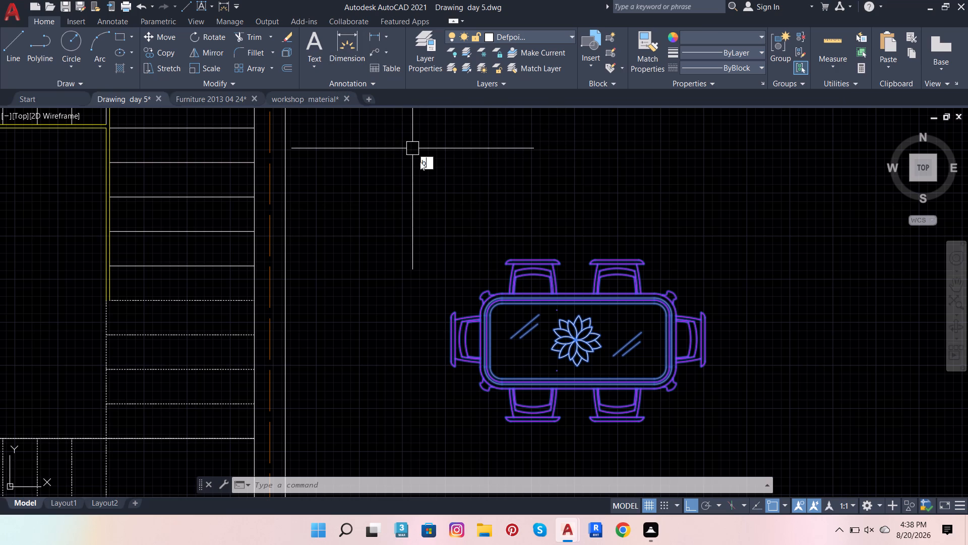
left_click(444, 177)
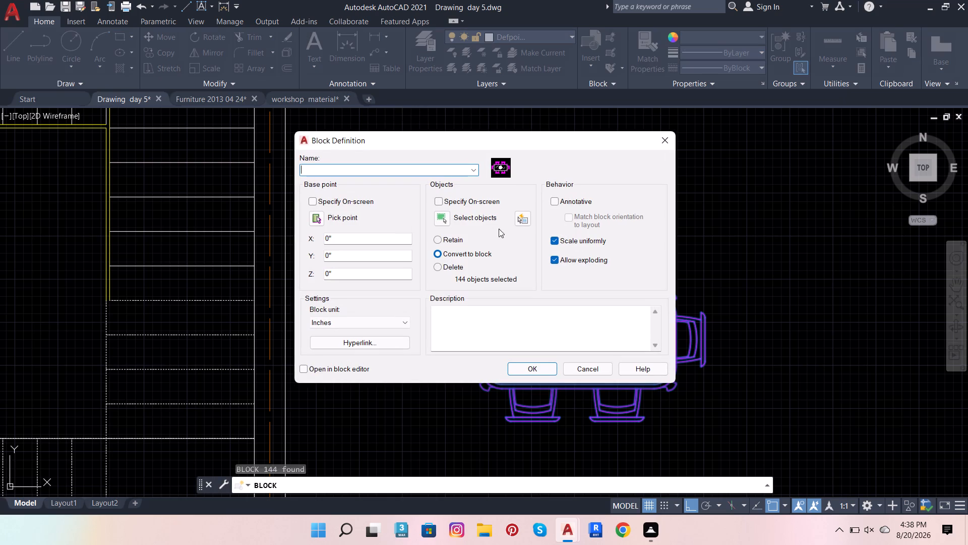
type("oih")
type(";uop")
key("BackSpace")
key("BackSpace")
key("BackSpace")
key("BackSpace")
type("gf")
key("h")
type("ye")
key("Return")
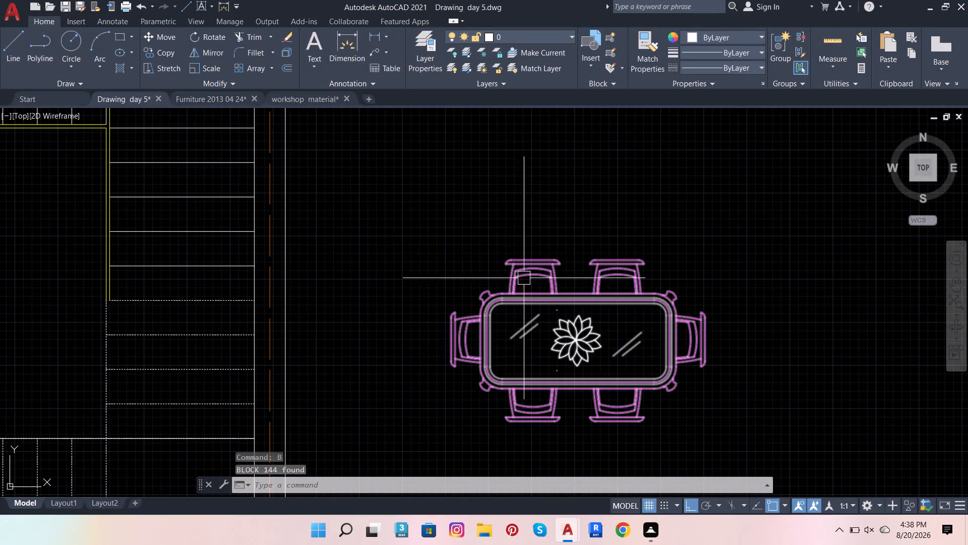
Open the oihgfhye block for editing and move all of its objects to the BLOCKS layer.
double_click(519, 286)
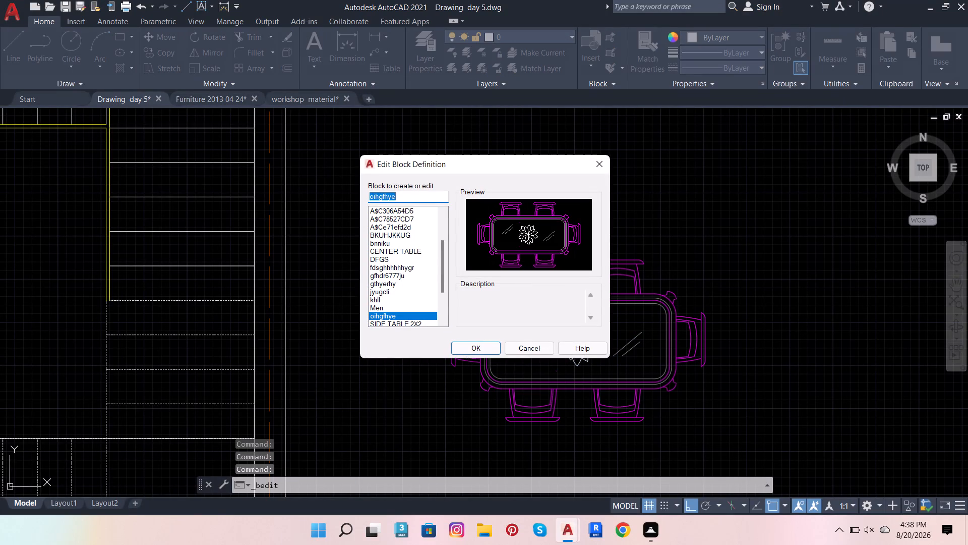
left_click(480, 345)
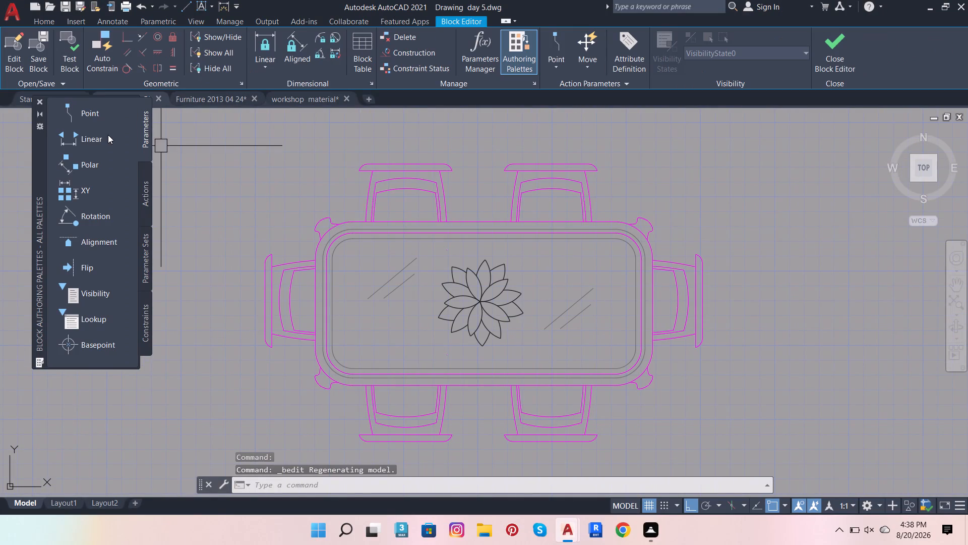
left_click(208, 128)
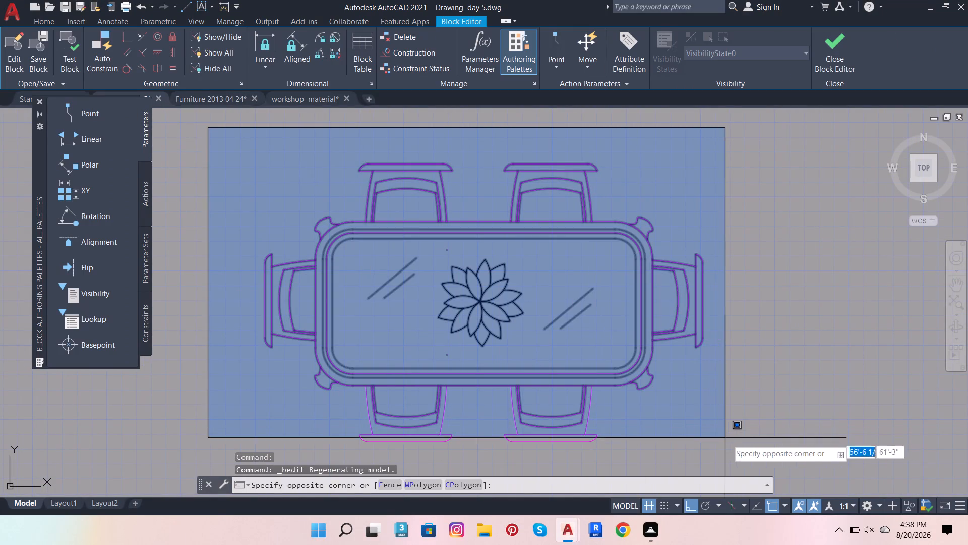
left_click(744, 459)
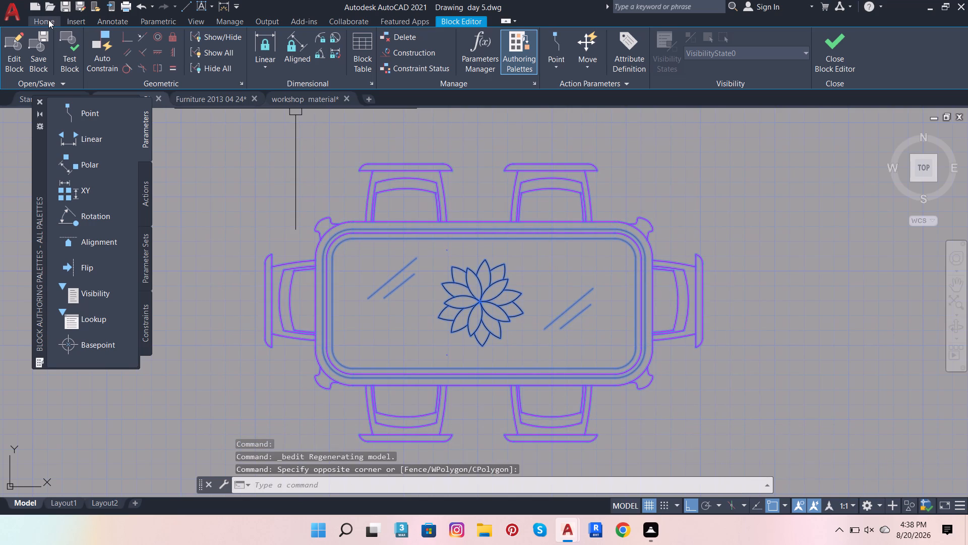
left_click(48, 20)
left_click(488, 39)
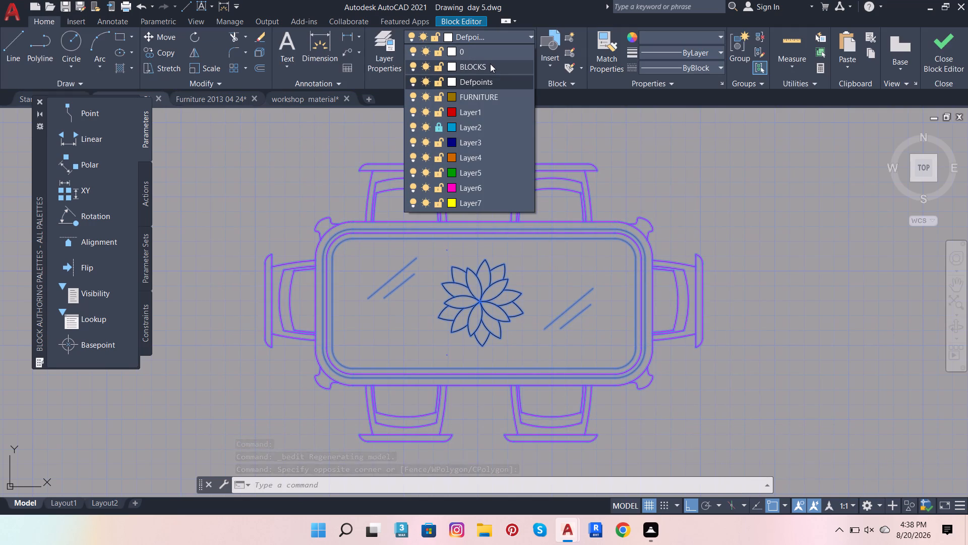
left_click(490, 64)
Set the colour of all the dining set objects in the block to White.
scroll(572, 154, "down", 2)
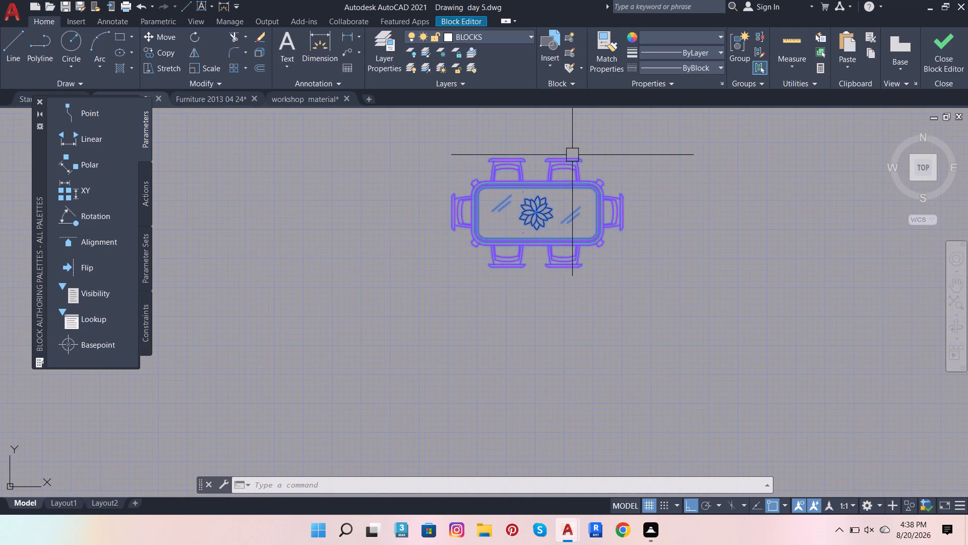
scroll(572, 155, "up", 2)
double_click(572, 160)
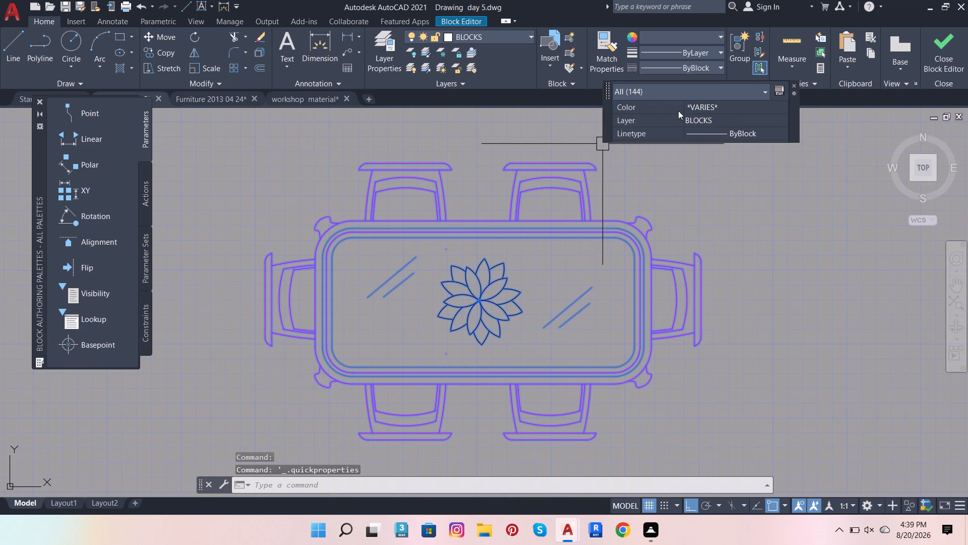
left_click(706, 107)
left_click(706, 107)
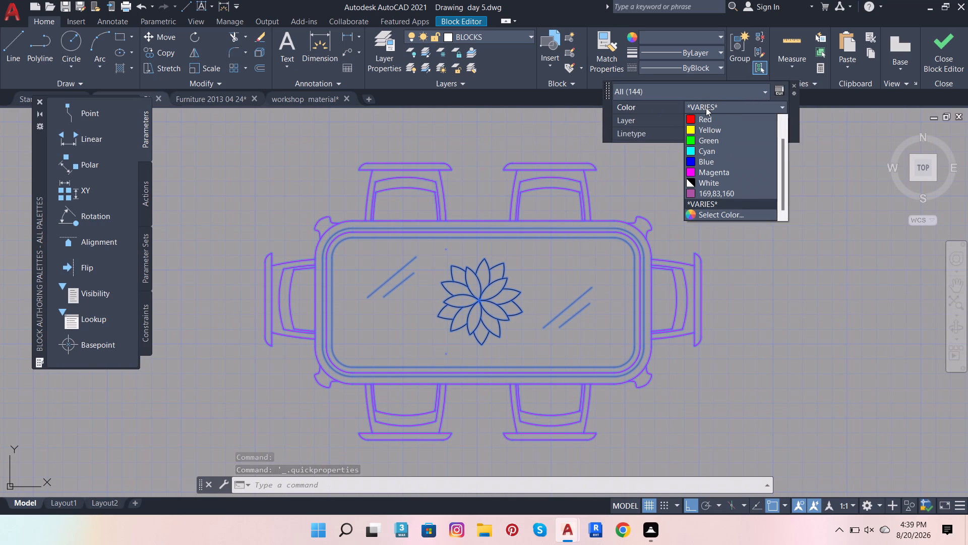
left_click(705, 182)
key("Escape")
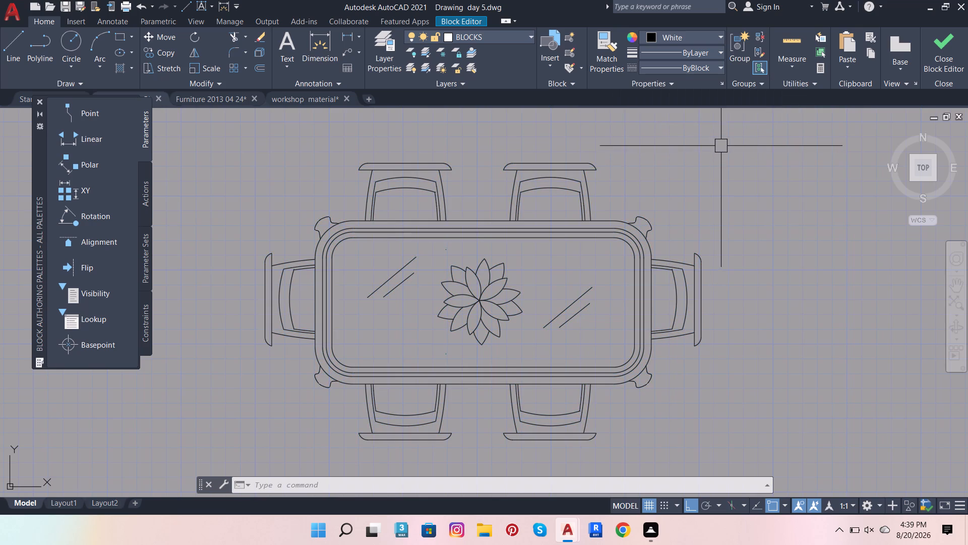
Close the block editor, saving the changes to oihgfhye.
scroll(698, 178, "down", 2)
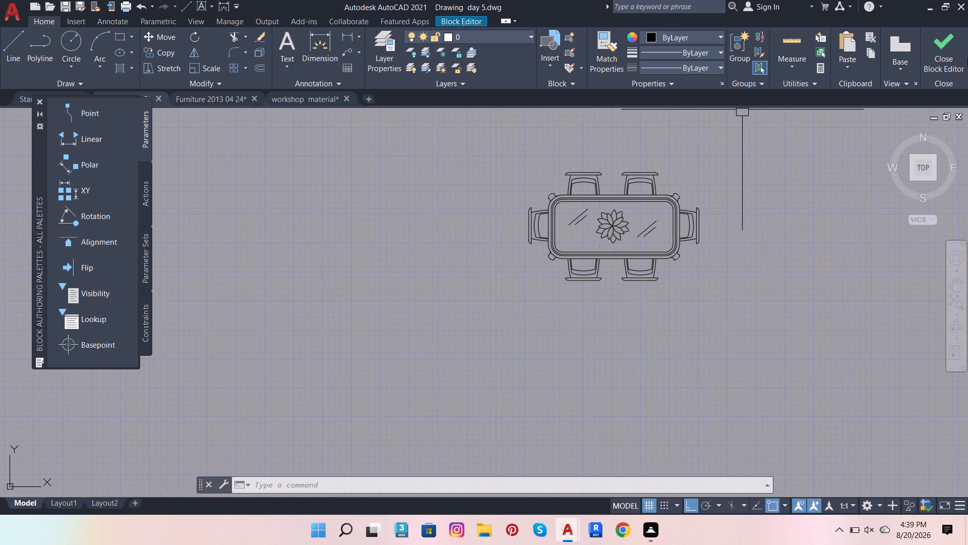
left_click(956, 61)
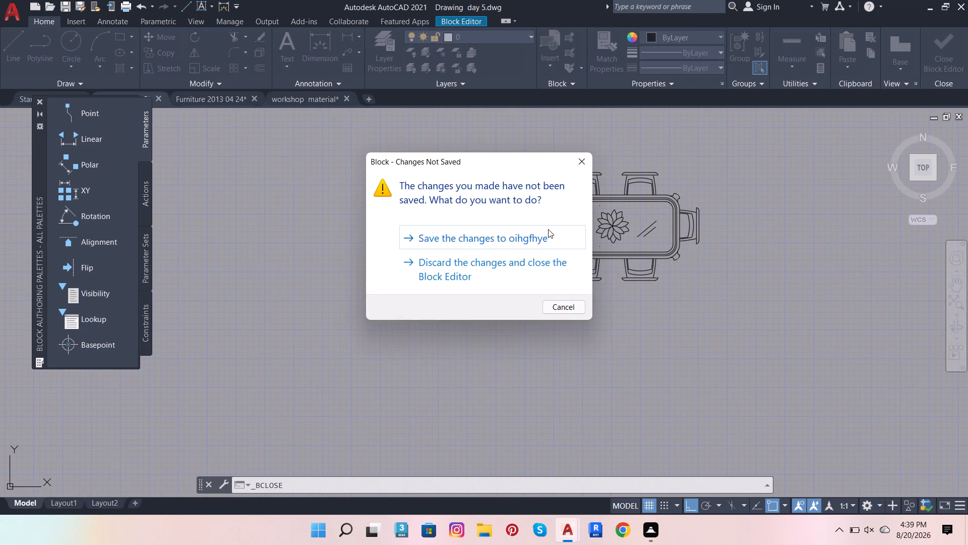
left_click(541, 235)
Rotate the dining set block 270° about a point on its west chair so the table runs north–south.
scroll(543, 240, "down", 3)
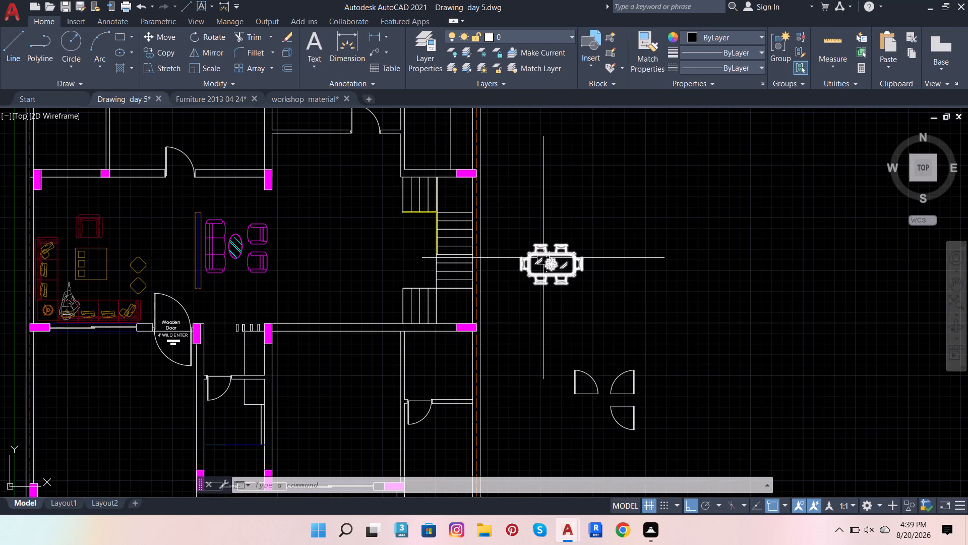
scroll(536, 257, "up", 2)
key("Escape")
left_click(479, 210)
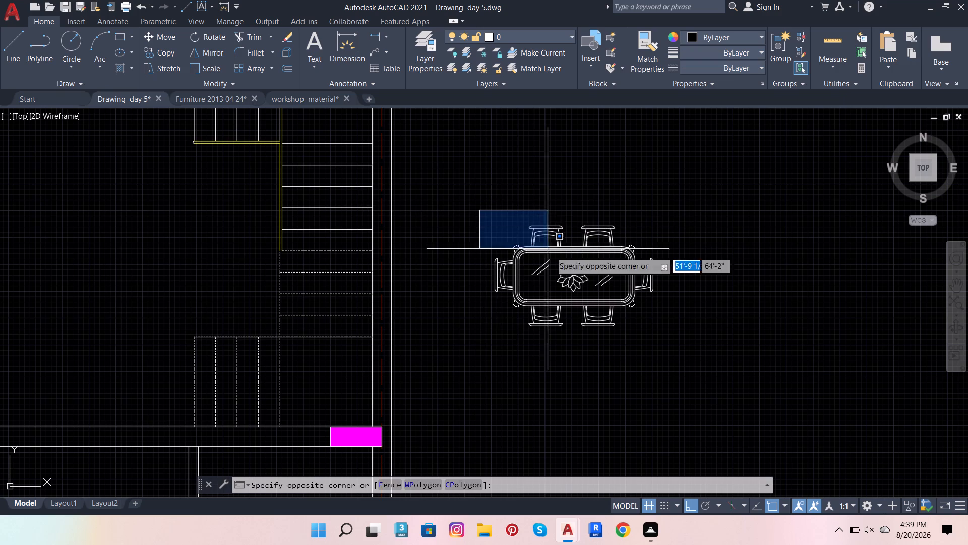
left_click(686, 356)
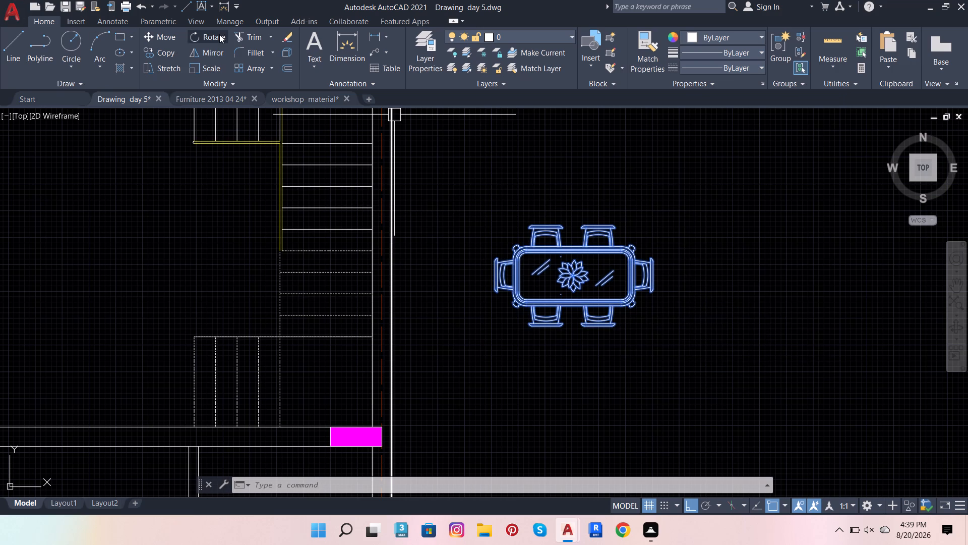
left_click(219, 34)
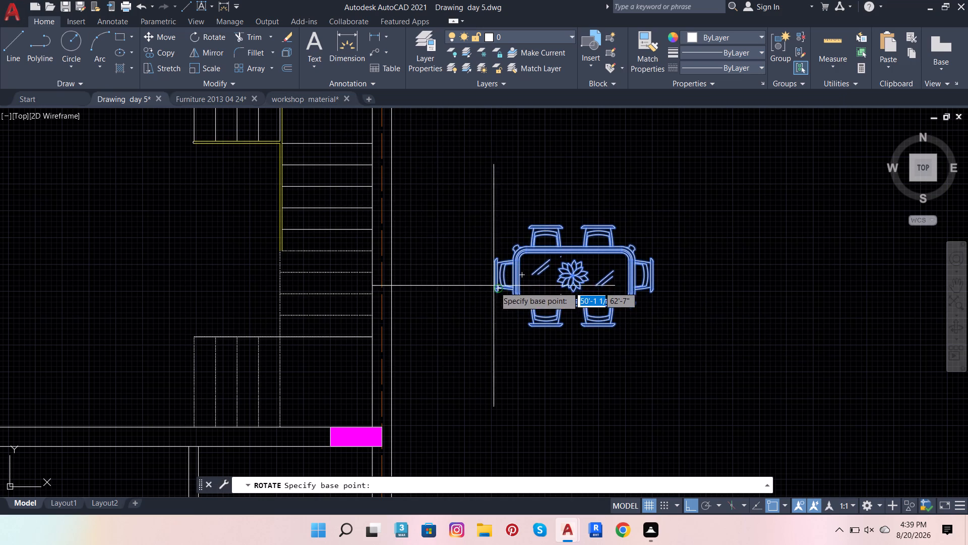
left_click(500, 292)
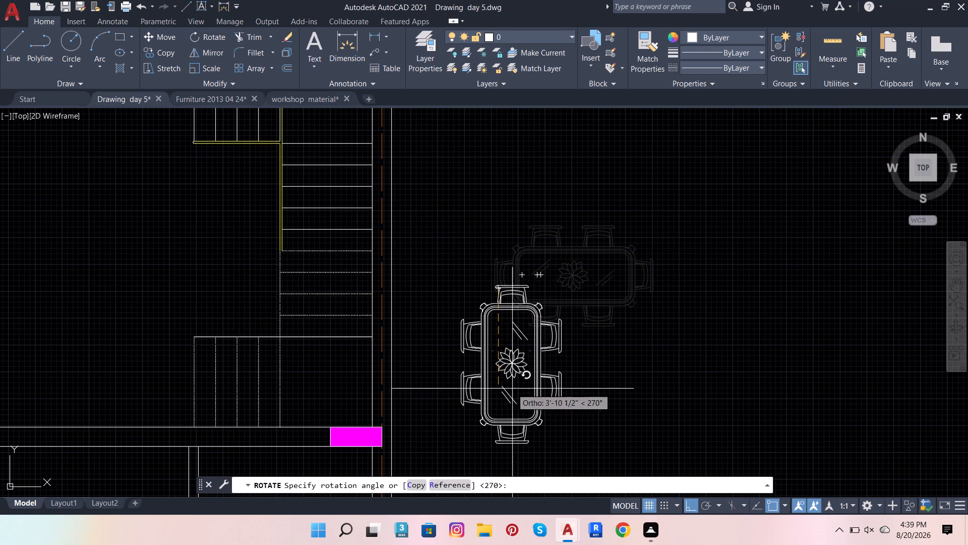
left_click(519, 372)
key("Escape")
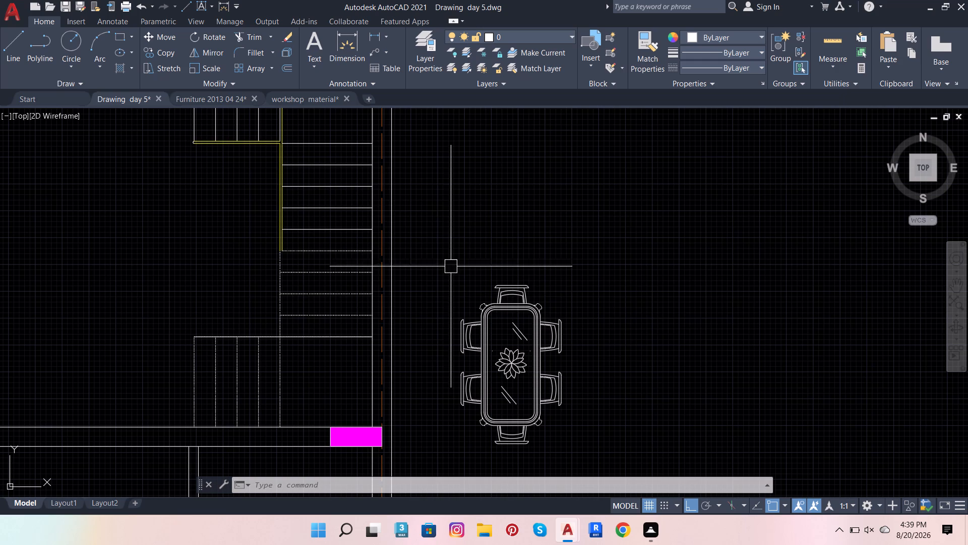
With Ortho off, move the dining set from its flower centrepiece into the open space between the sofa seating group and the staircase.
left_click(451, 260)
left_click(602, 453)
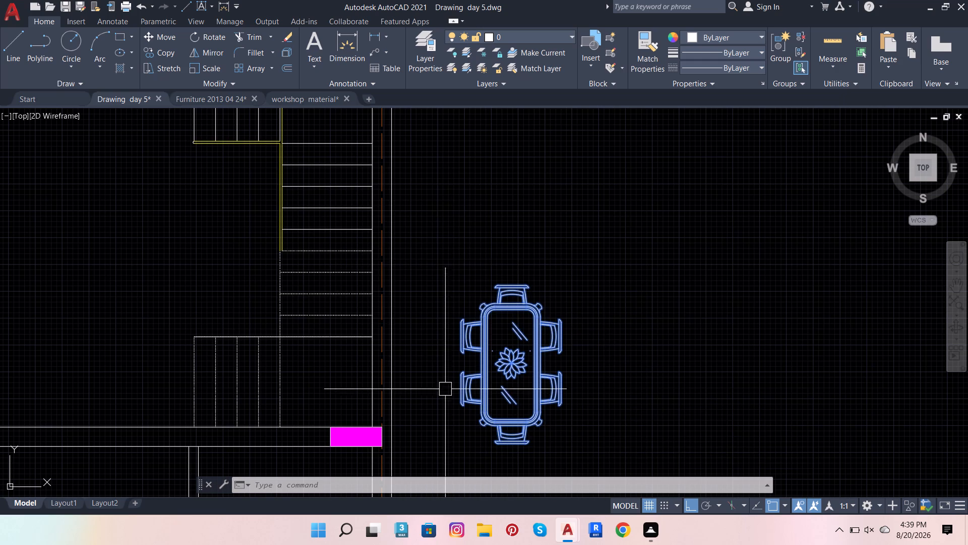
left_click(157, 39)
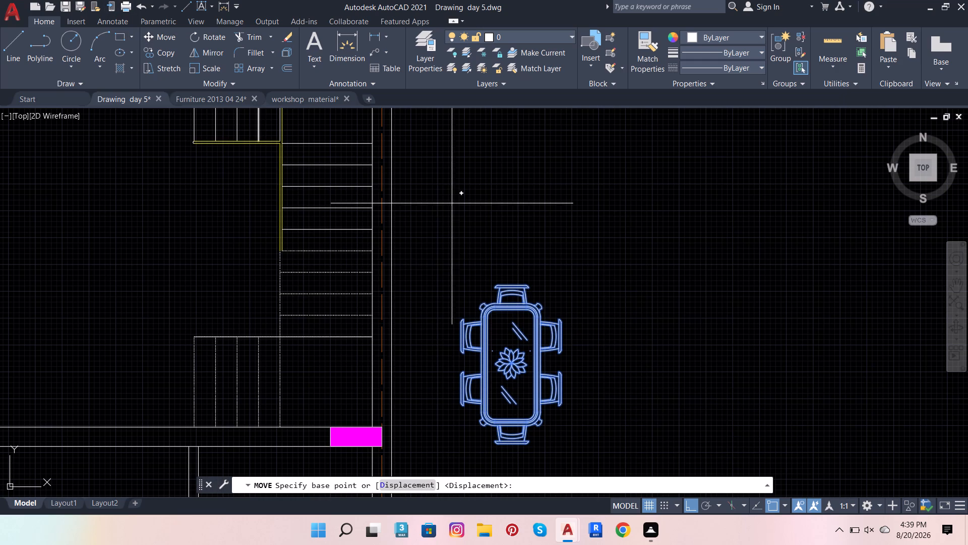
left_click(693, 500)
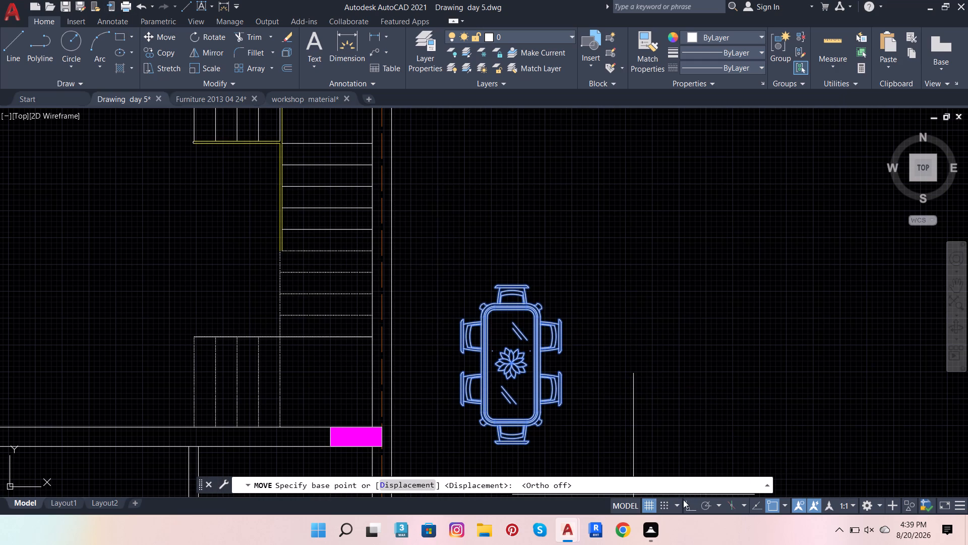
left_click(513, 363)
scroll(741, 294, "down", 2)
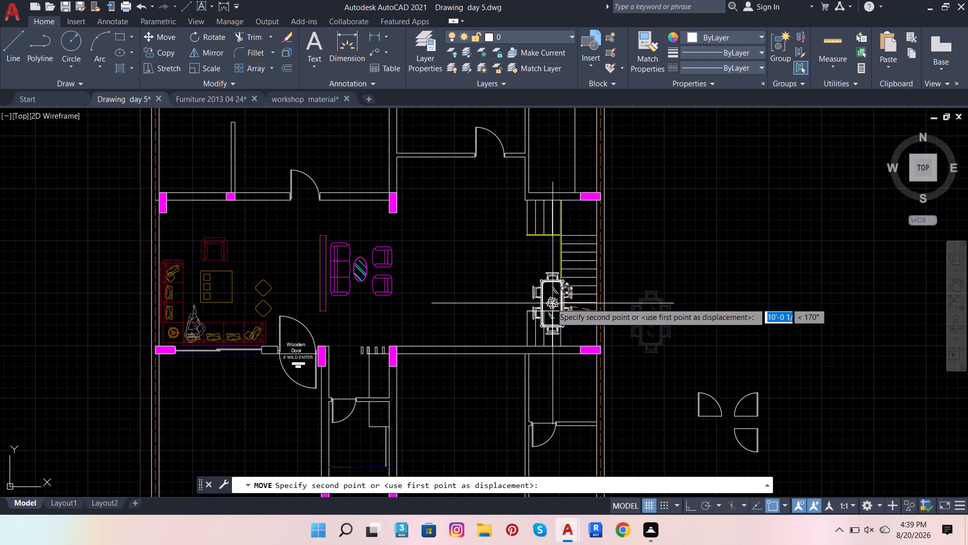
scroll(534, 272, "up", 1)
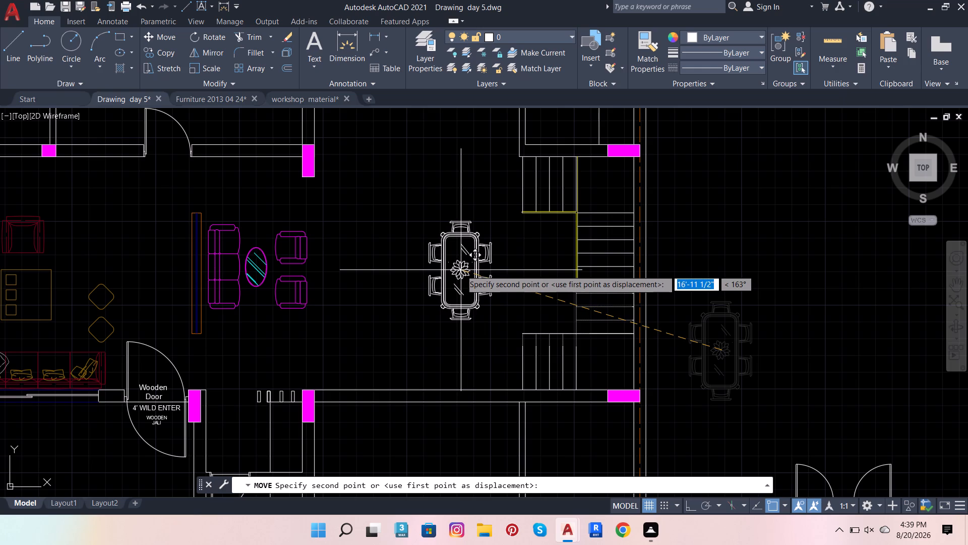
left_click(461, 270)
scroll(544, 296, "down", 2)
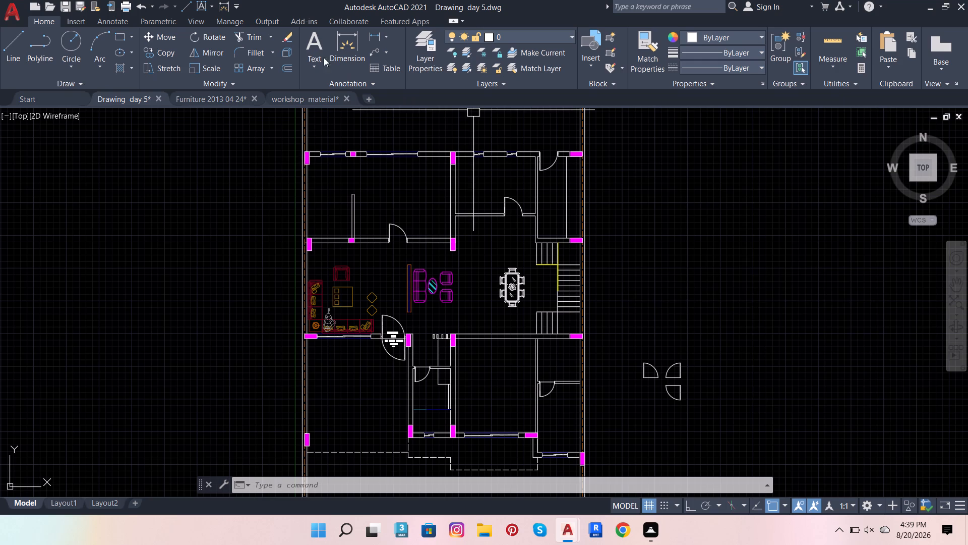
Switch to the Furniture 2013 04 24 drawing and look over its dining tables, desks and other furniture groups for more blocks.
left_click(195, 104)
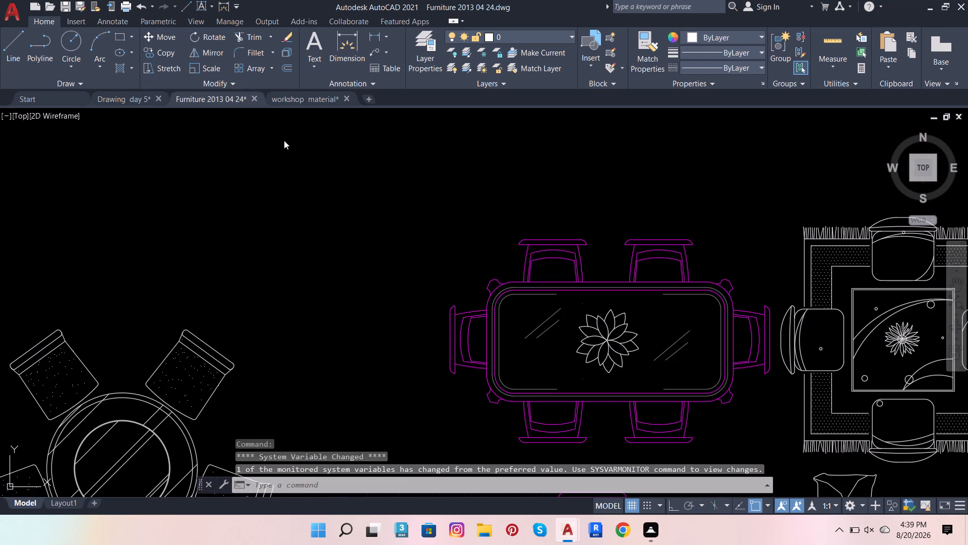
scroll(435, 187, "down", 3)
scroll(456, 301, "down", 4)
scroll(308, 364, "up", 4)
scroll(319, 364, "down", 1)
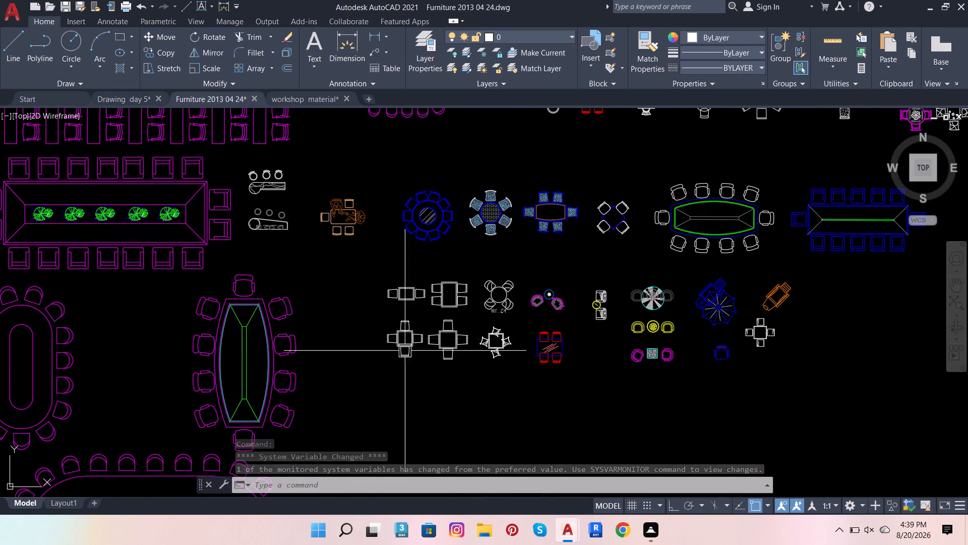
scroll(404, 363, "down", 2)
scroll(356, 311, "up", 3)
scroll(303, 297, "up", 2)
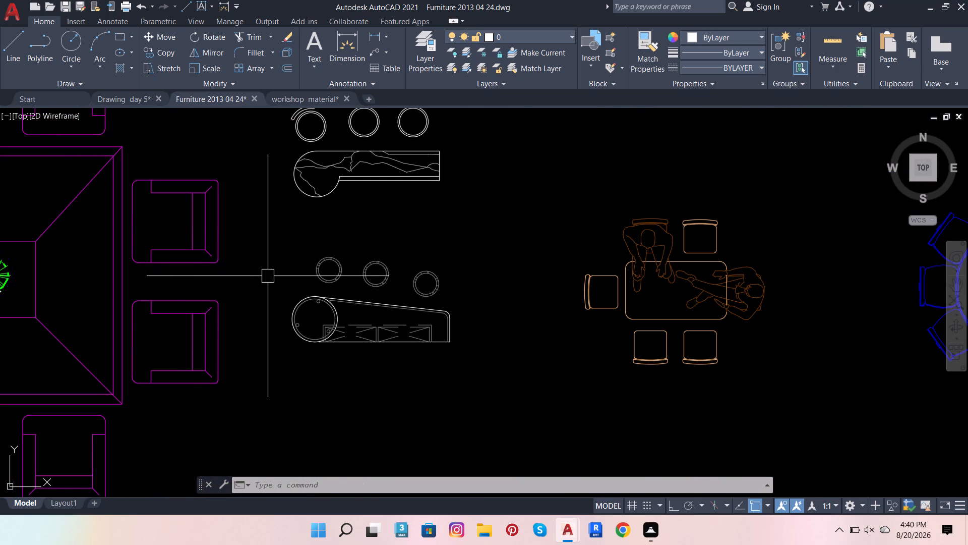
scroll(270, 280, "down", 4)
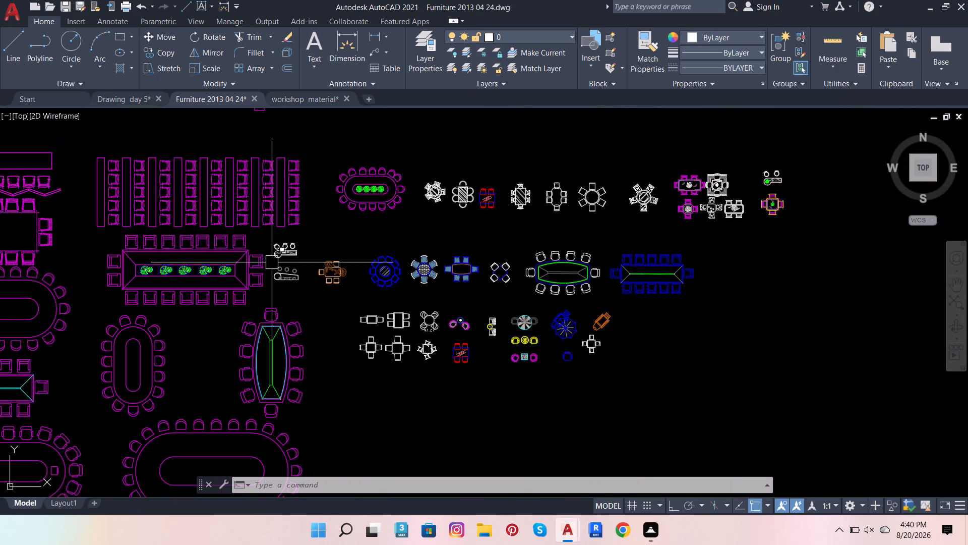
scroll(272, 271, "down", 3)
scroll(296, 185, "up", 3)
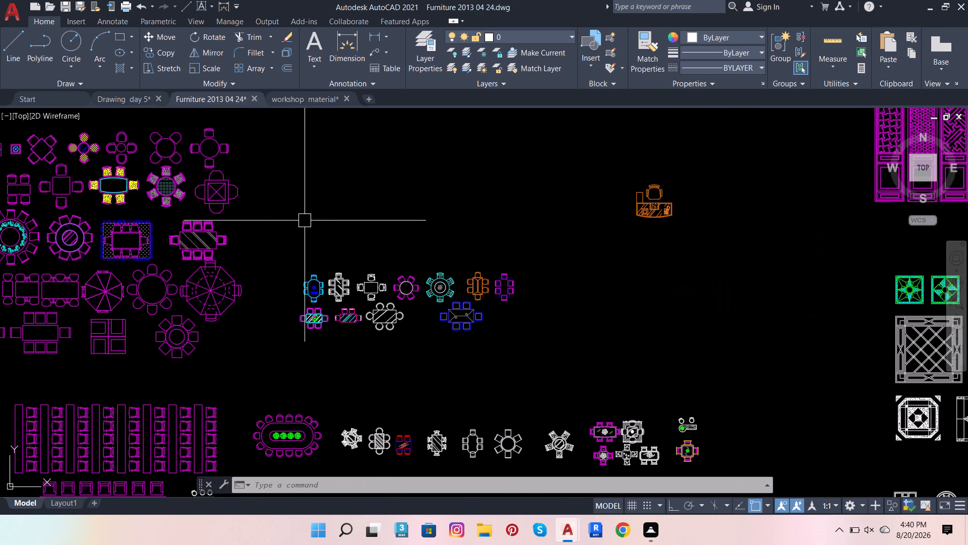
scroll(359, 317, "up", 3)
scroll(358, 318, "down", 4)
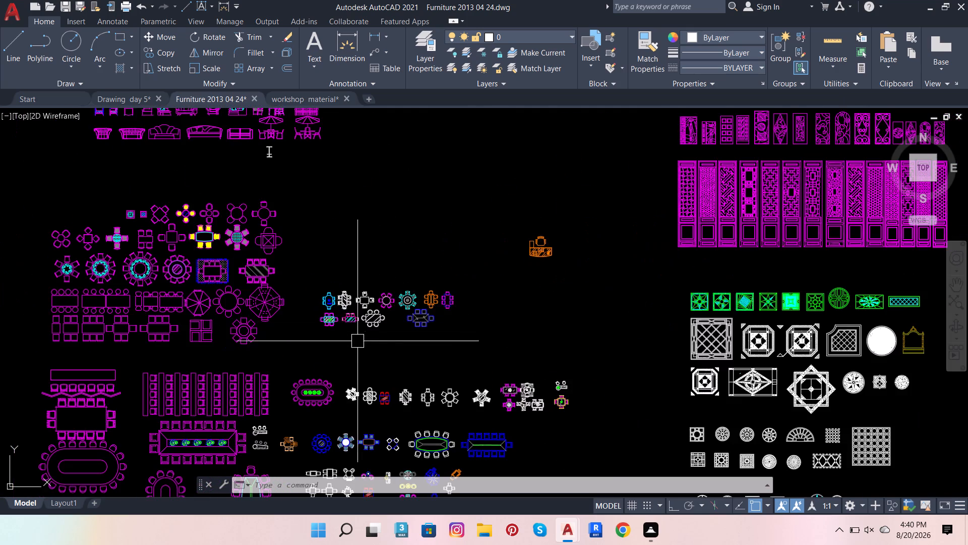
scroll(357, 343, "down", 2)
scroll(438, 298, "up", 3)
scroll(394, 334, "up", 3)
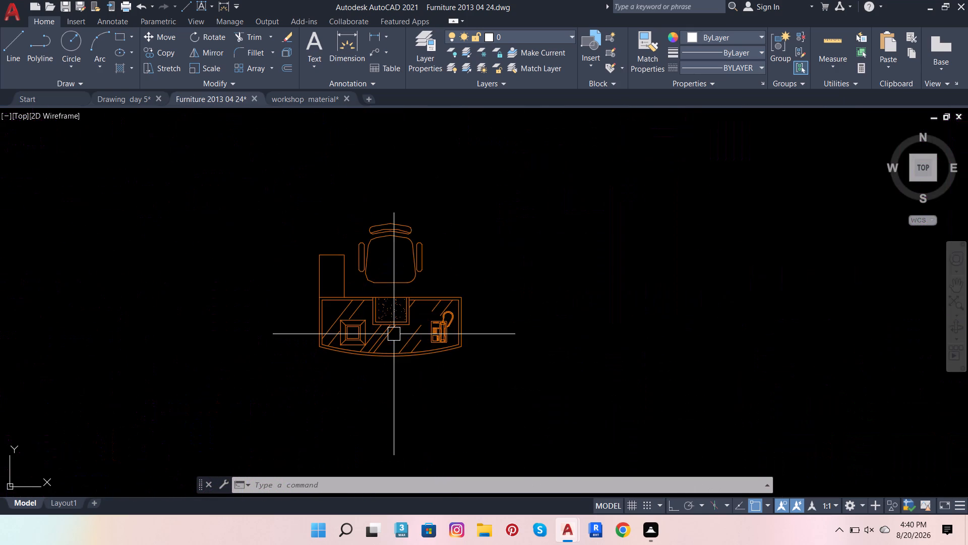
scroll(453, 277, "down", 2)
scroll(430, 363, "down", 6)
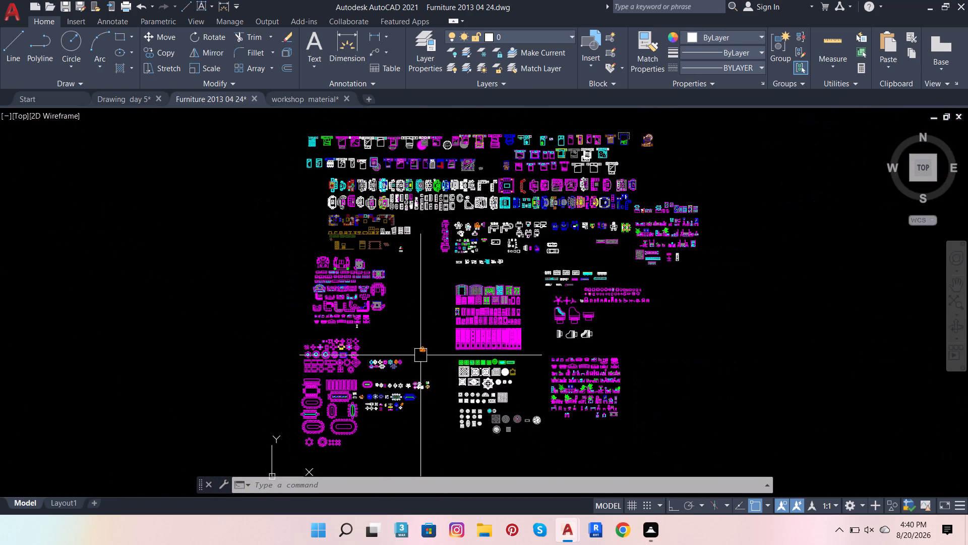
Copy the lower plan-view car from the furniture library into Drawing day 5, placing it east of the floor plan beyond the loose doors.
scroll(565, 233, "up", 2)
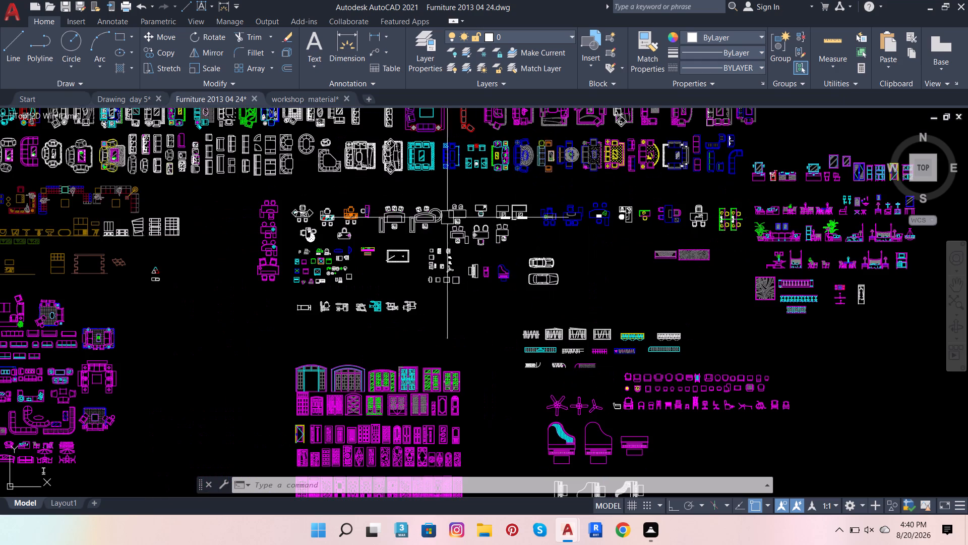
scroll(543, 261, "up", 3)
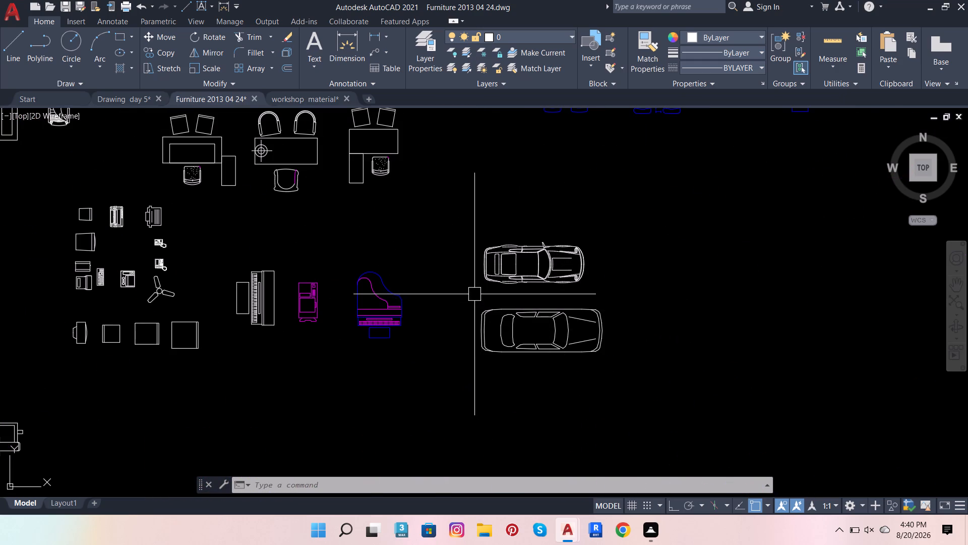
left_click(469, 294)
left_click(636, 358)
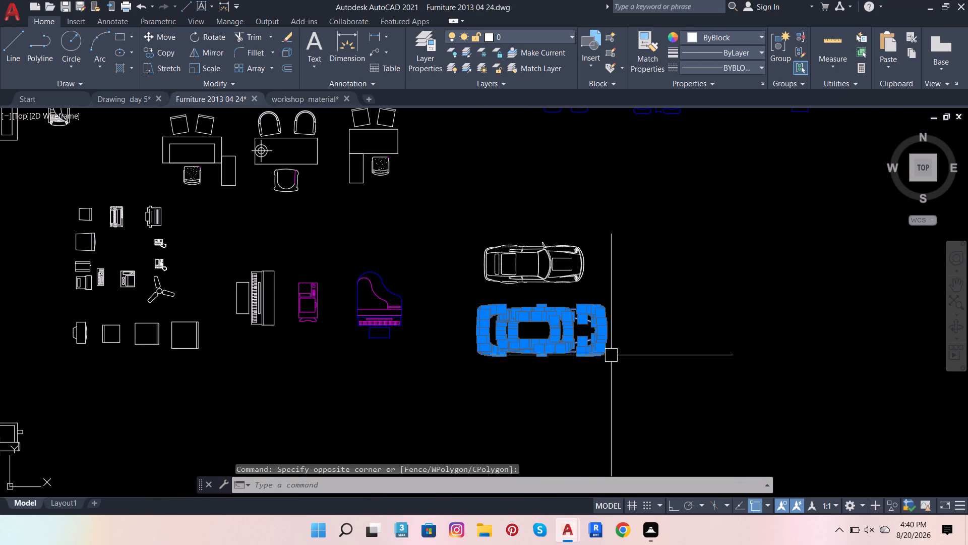
scroll(600, 348, "up", 4)
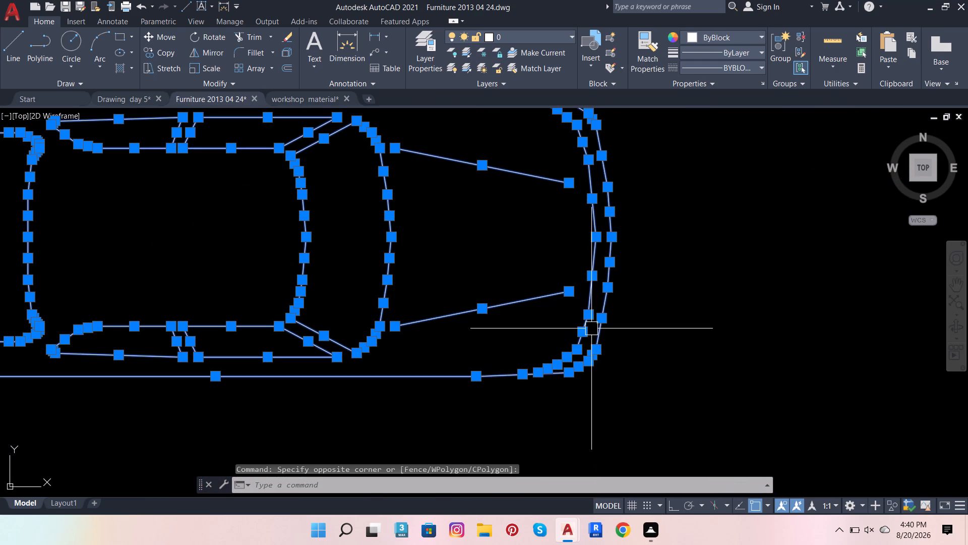
key("ctrl+c")
left_click(122, 101)
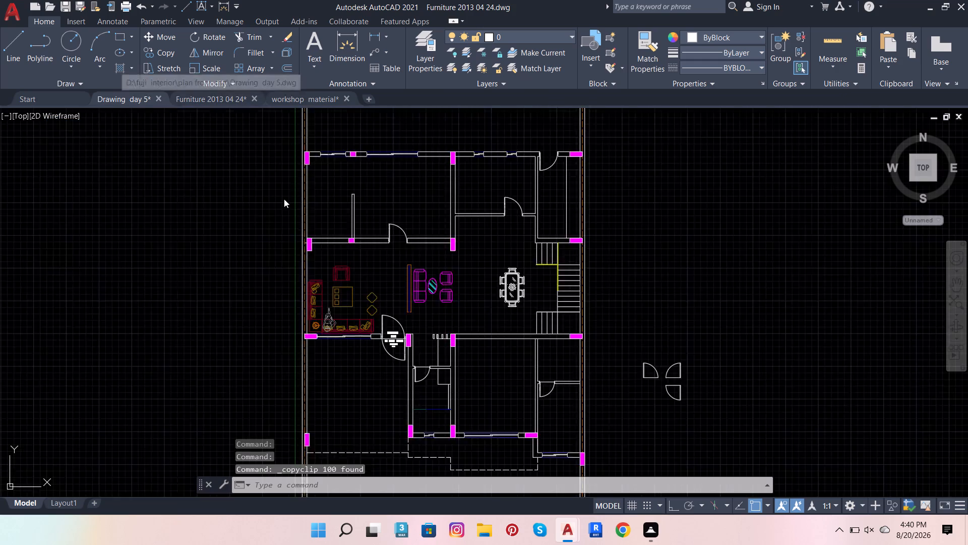
scroll(298, 254, "down", 2)
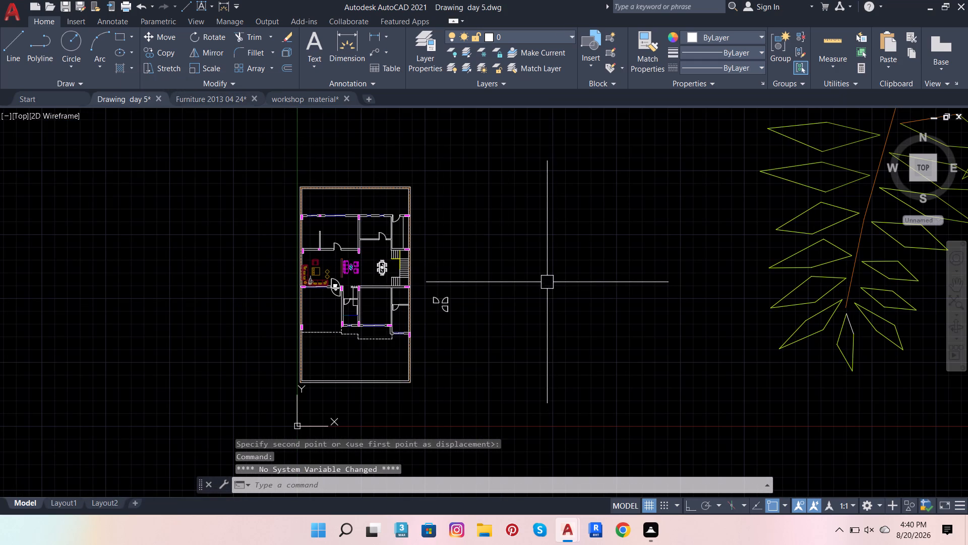
key("ctrl+v")
left_click(481, 310)
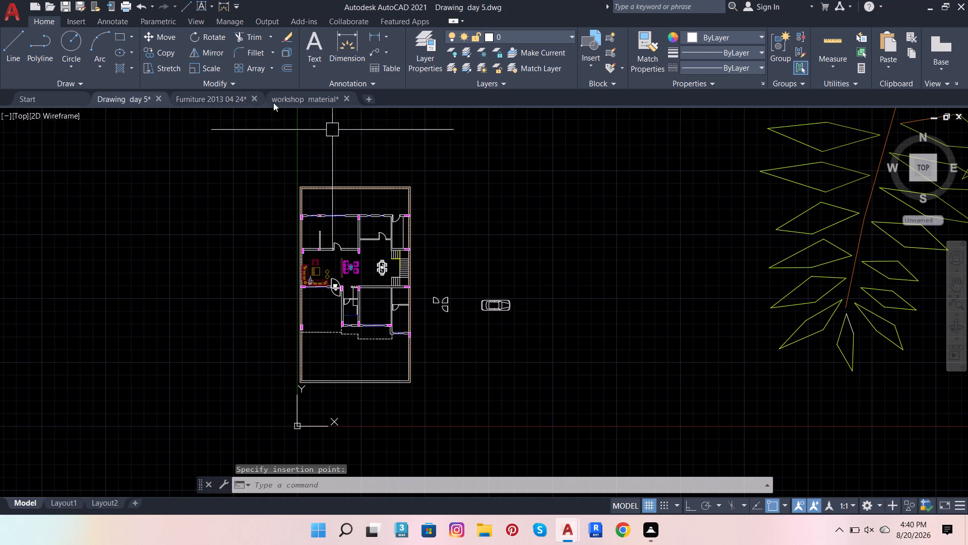
Return to the Furniture 2013 04 24 drawing and examine the rows of office desk sets for a suitable desk.
left_click(216, 103)
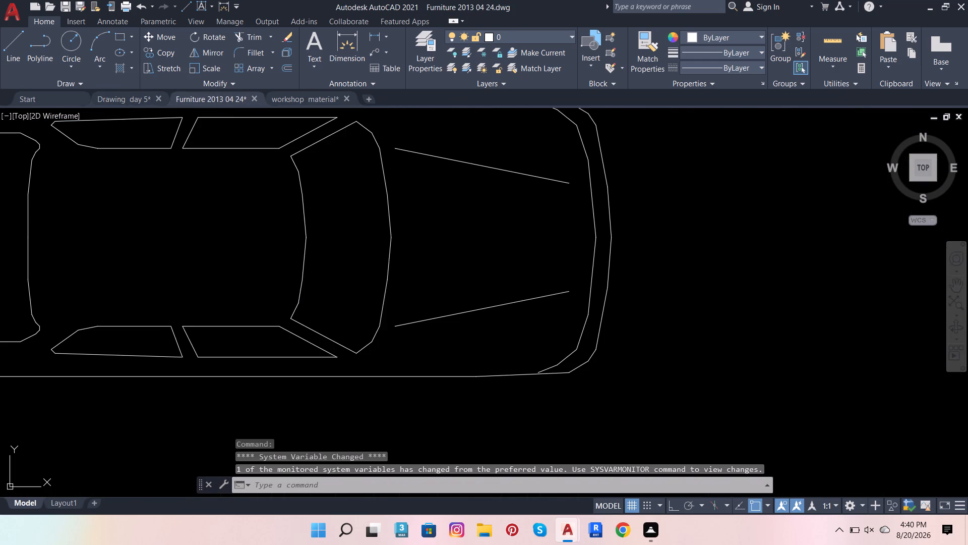
scroll(462, 261, "down", 4)
scroll(467, 316, "down", 4)
scroll(526, 244, "up", 4)
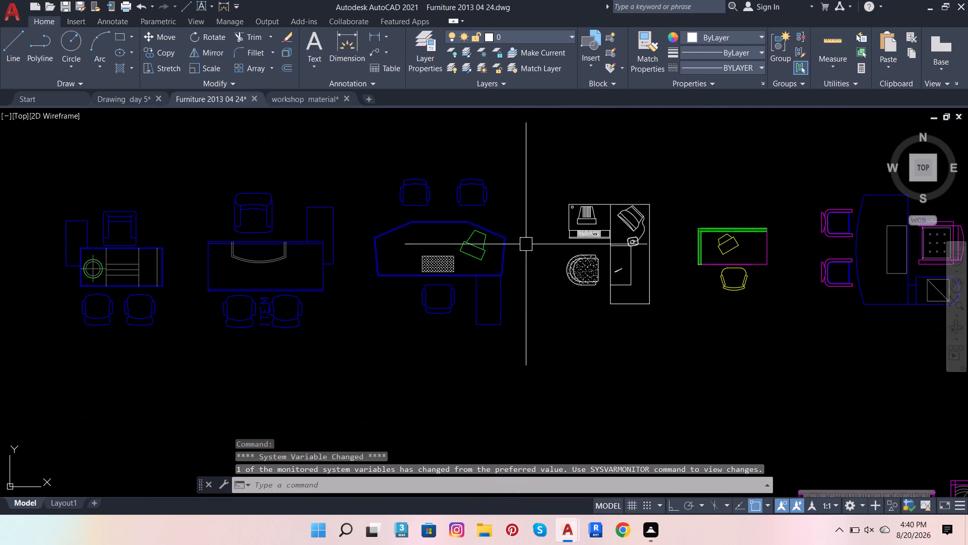
scroll(564, 282, "down", 2)
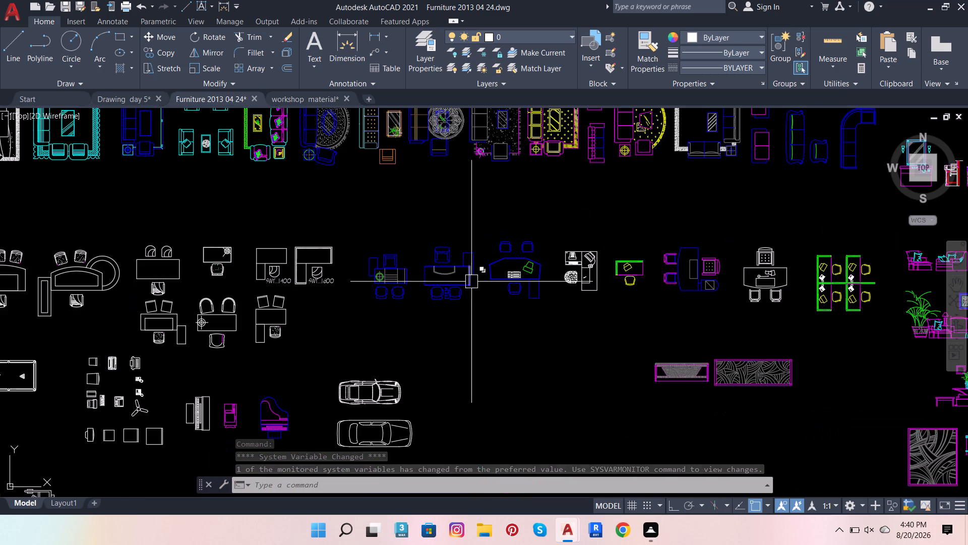
scroll(471, 282, "up", 2)
scroll(471, 282, "down", 1)
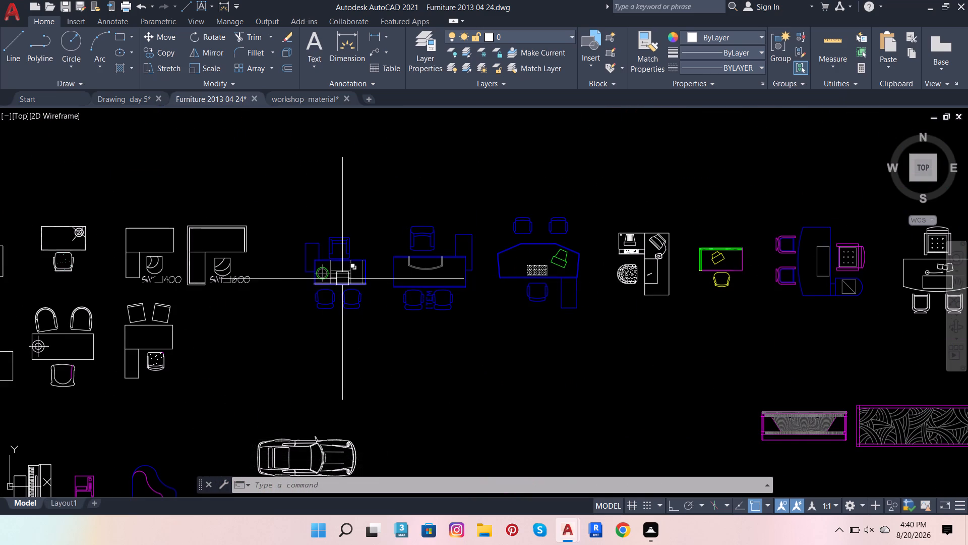
scroll(343, 279, "down", 1)
scroll(177, 270, "up", 1)
scroll(337, 301, "down", 1)
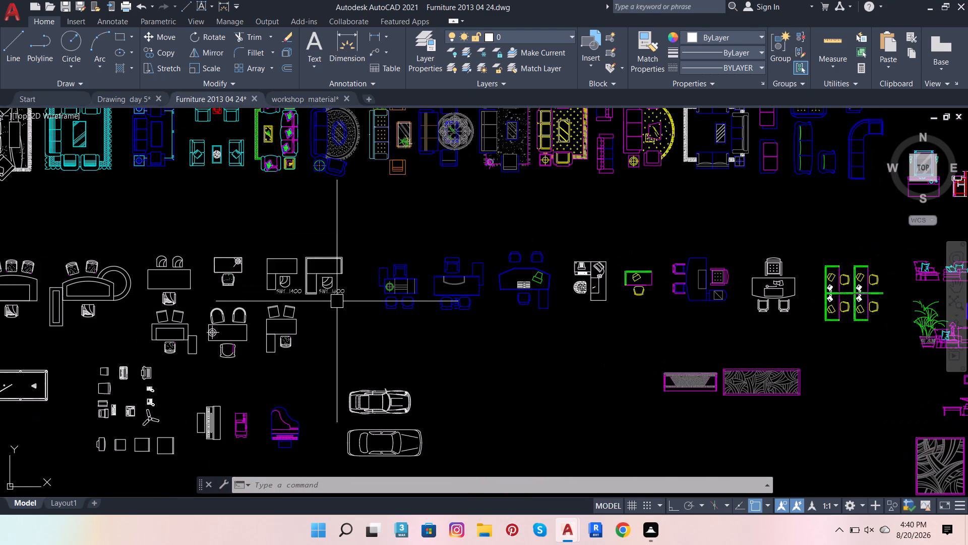
scroll(215, 291, "down", 1)
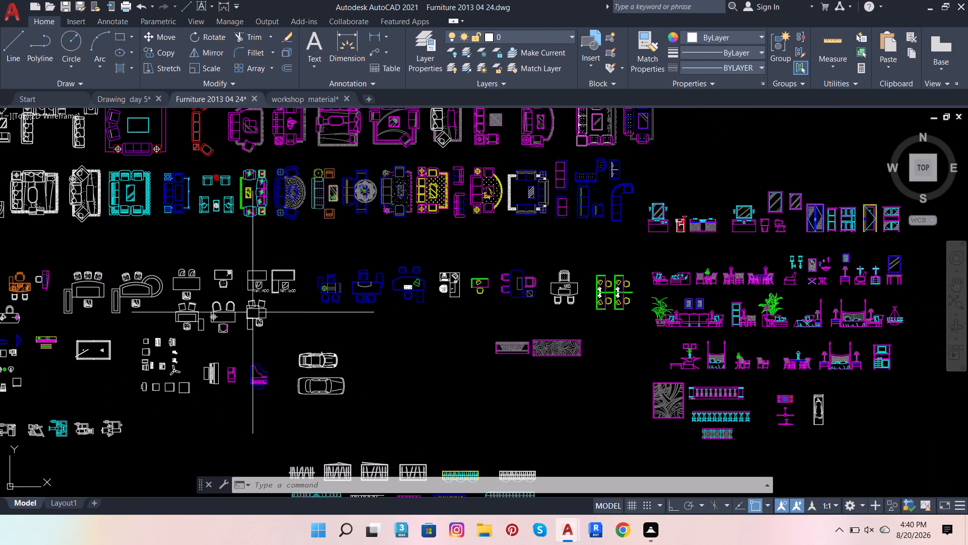
scroll(635, 288, "up", 3)
scroll(584, 317, "down", 3)
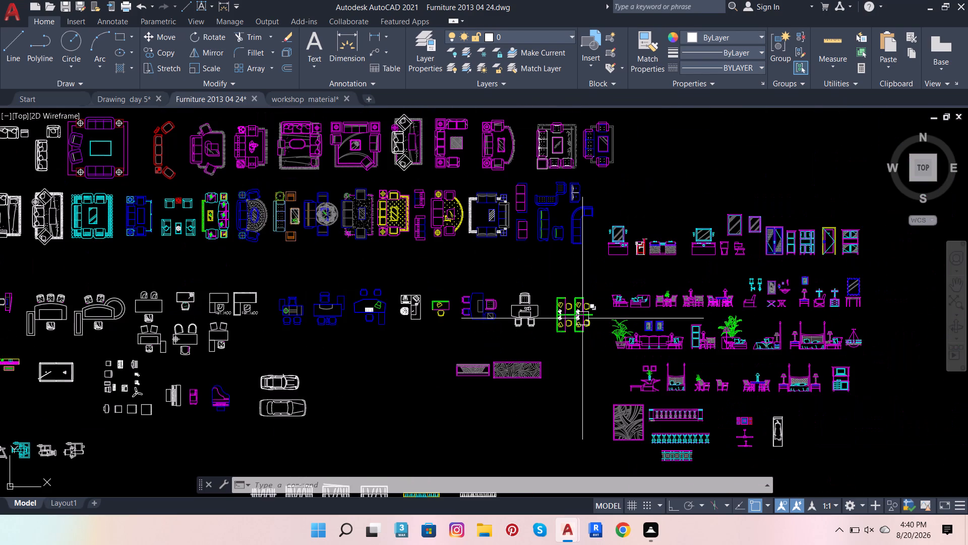
scroll(597, 293, "down", 2)
scroll(224, 309, "up", 2)
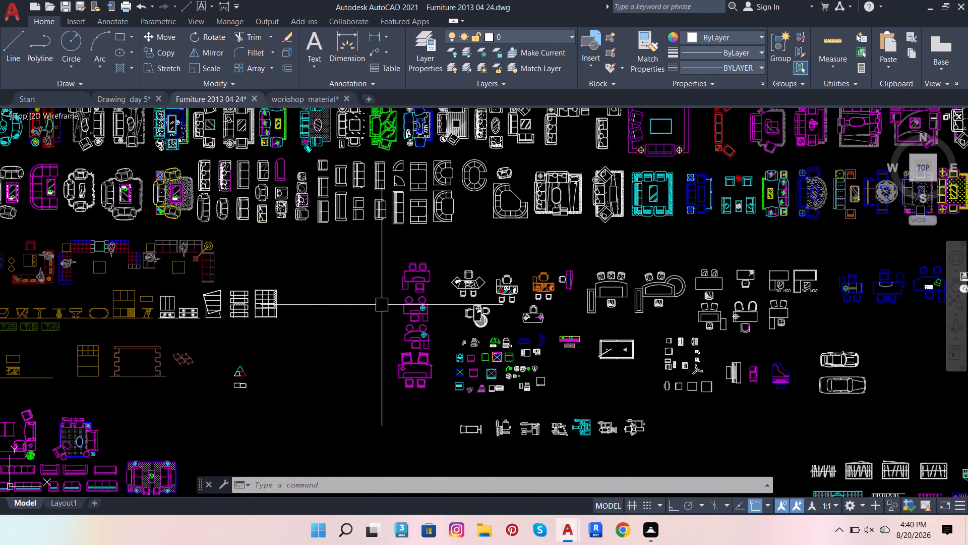
scroll(499, 292, "up", 2)
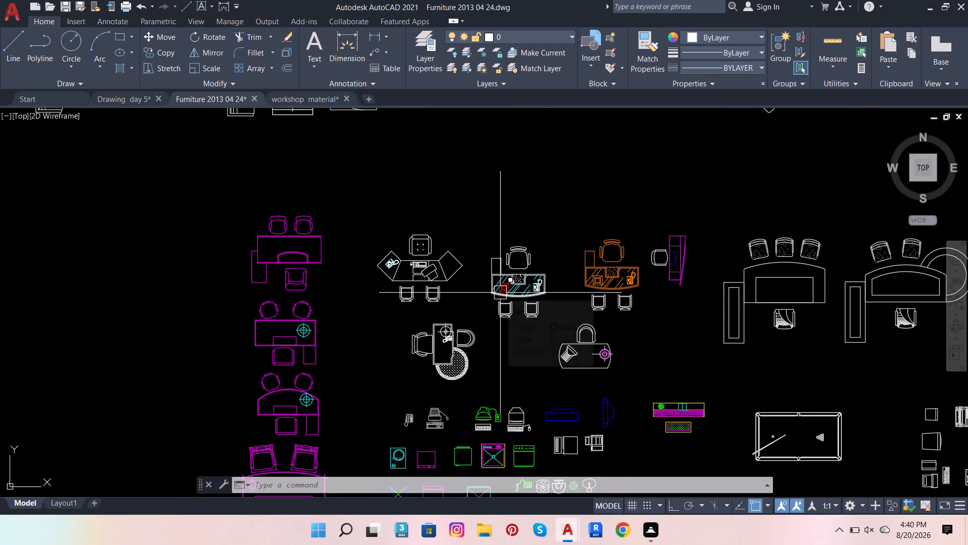
scroll(346, 293, "down", 2)
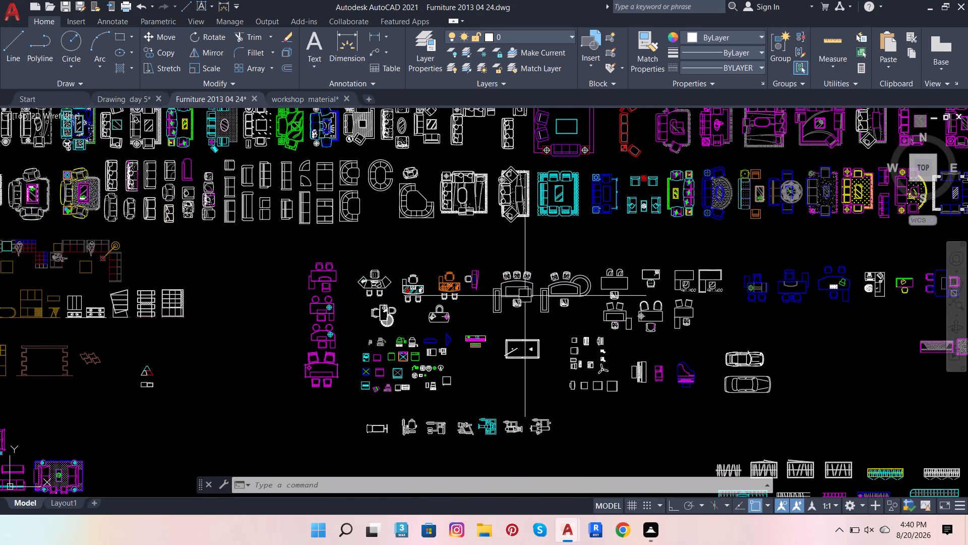
scroll(525, 296, "up", 1)
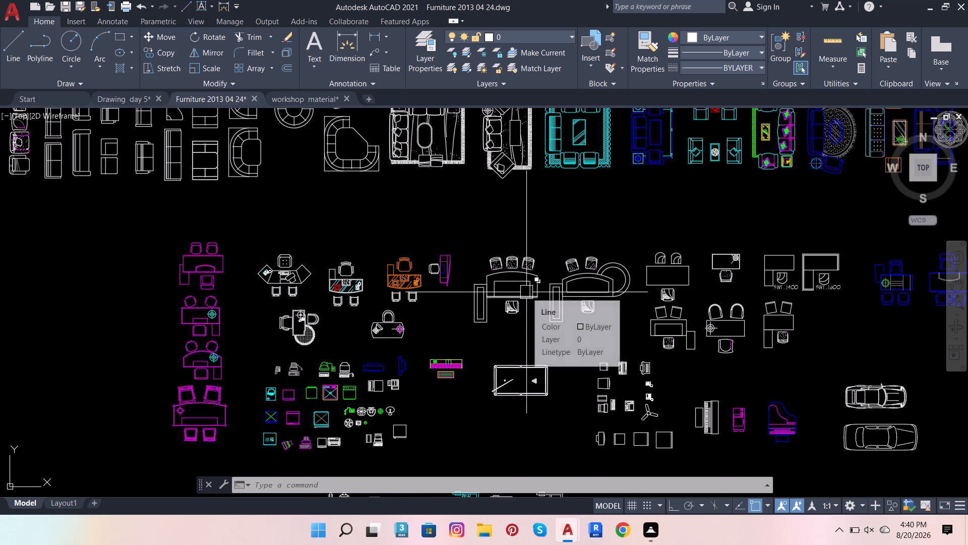
scroll(740, 323, "up", 2)
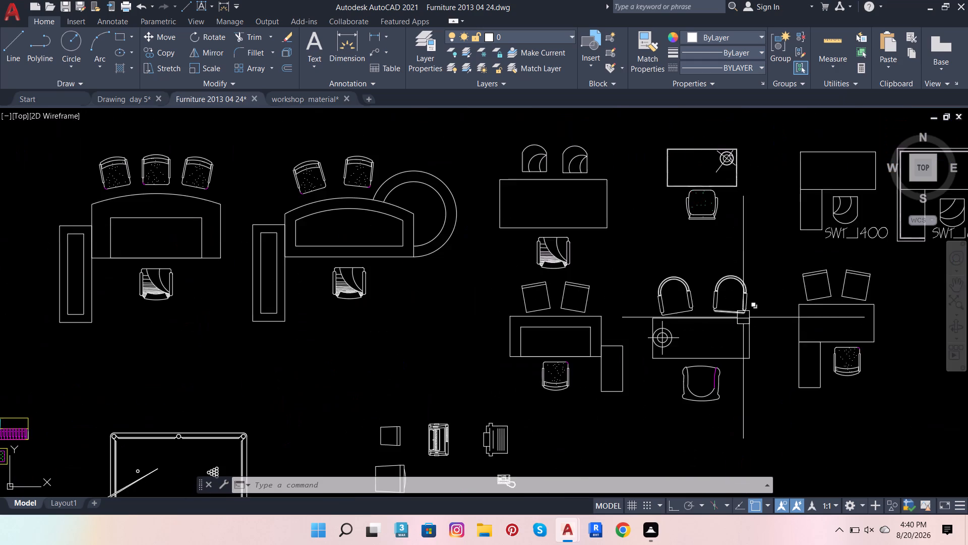
scroll(720, 351, "down", 2)
scroll(780, 319, "down", 2)
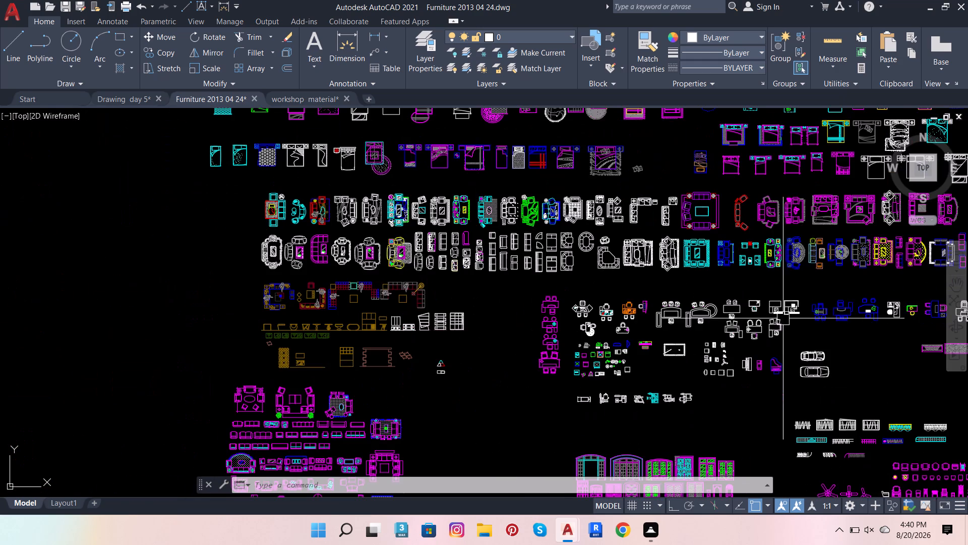
scroll(902, 315, "up", 6)
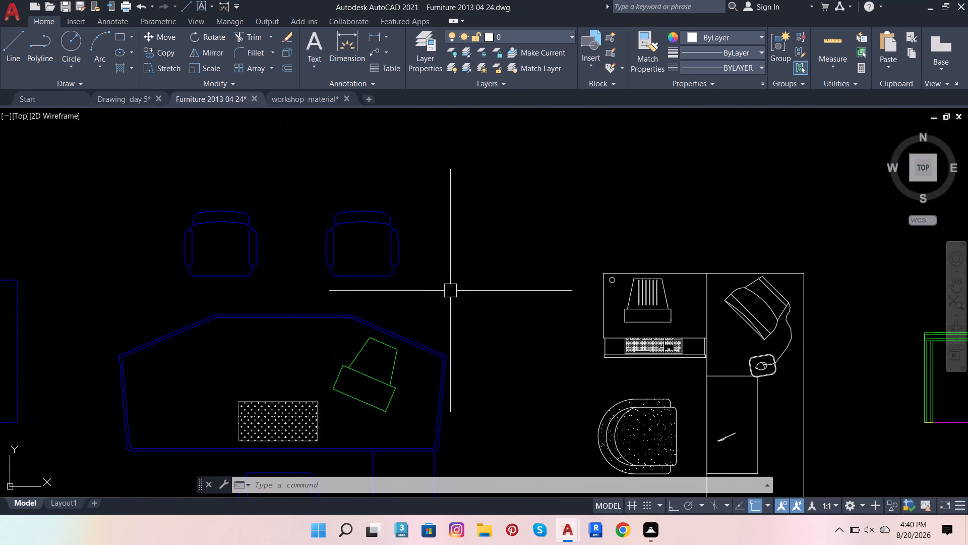
scroll(450, 293, "down", 3)
scroll(564, 300, "down", 3)
scroll(655, 298, "up", 2)
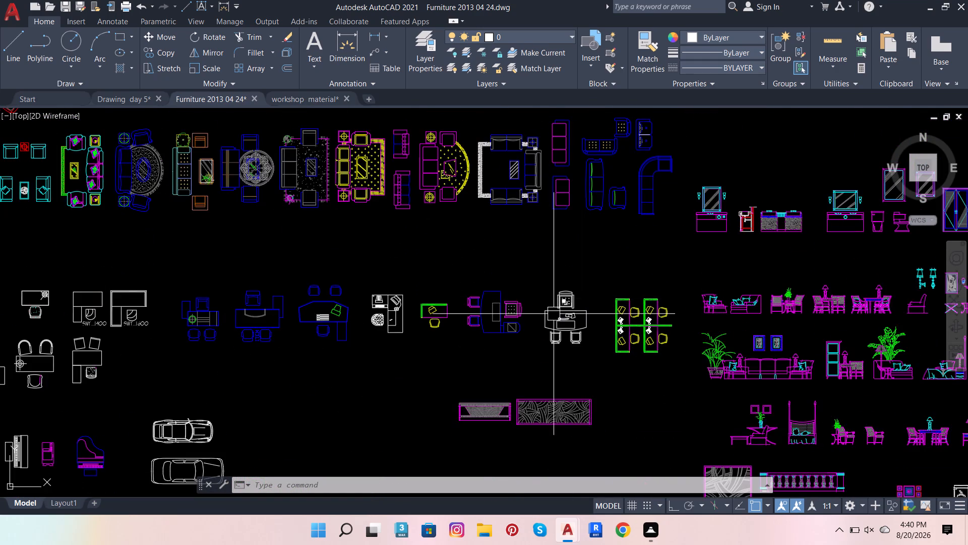
scroll(554, 314, "up", 3)
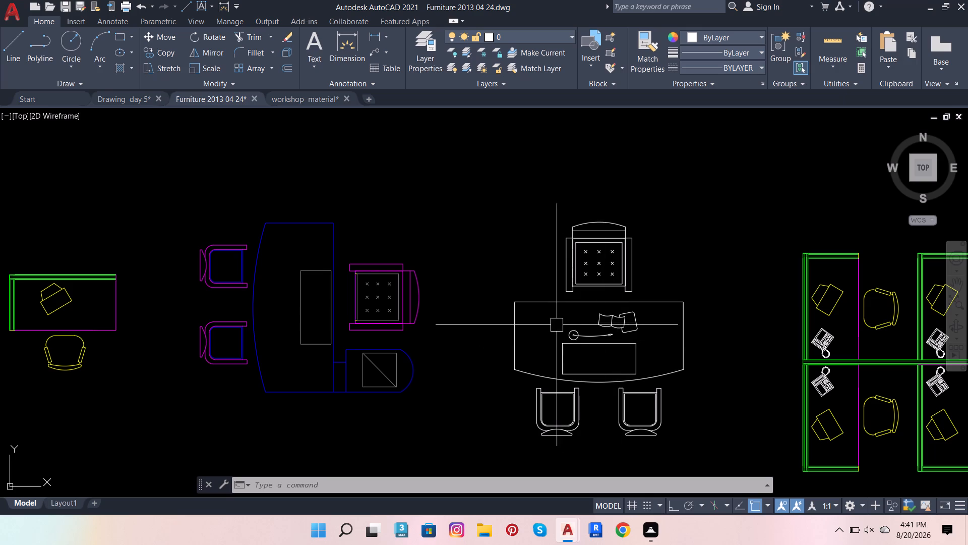
Copy the book, pen and rectangular pad from the white office desk into Drawing day 5, placing them just north of the loose doors.
left_click(555, 309)
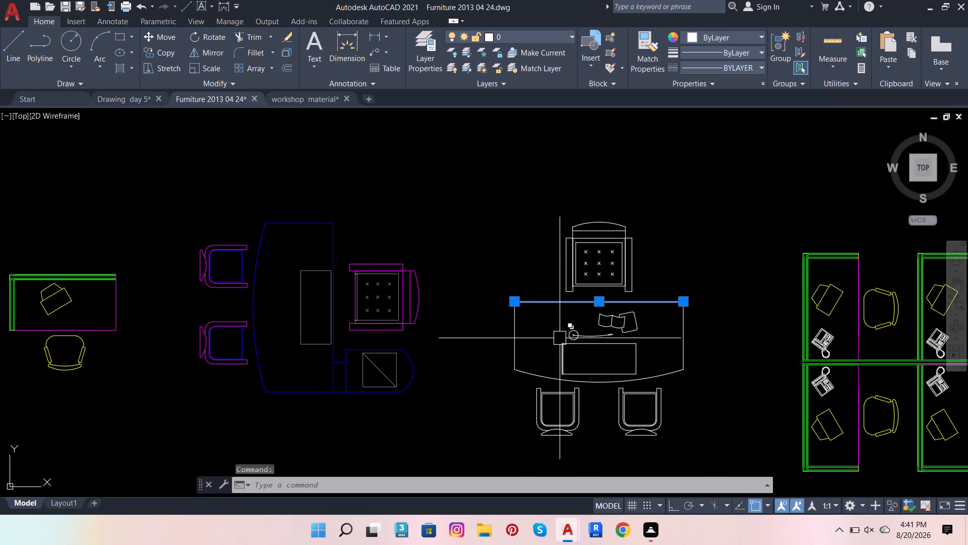
scroll(559, 336, "up", 1)
key("Escape")
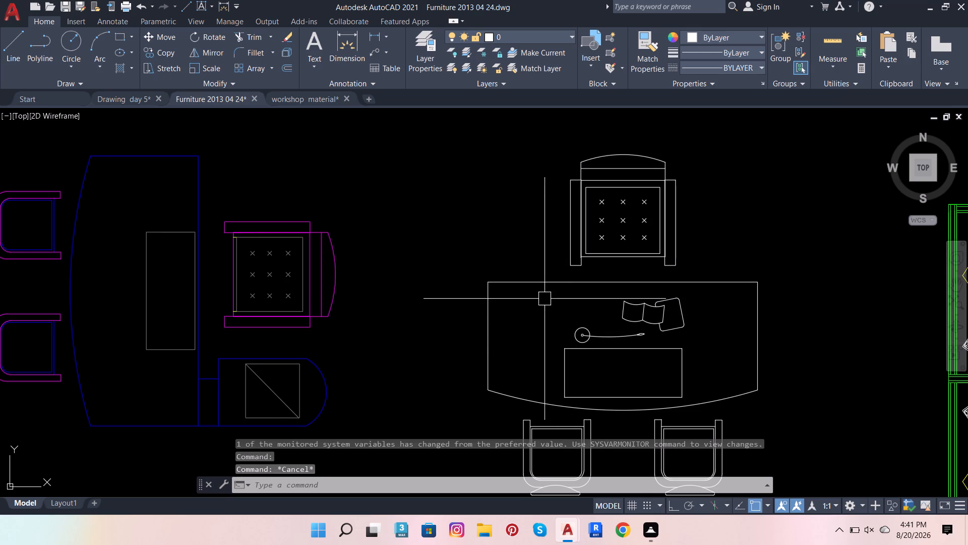
left_click(544, 297)
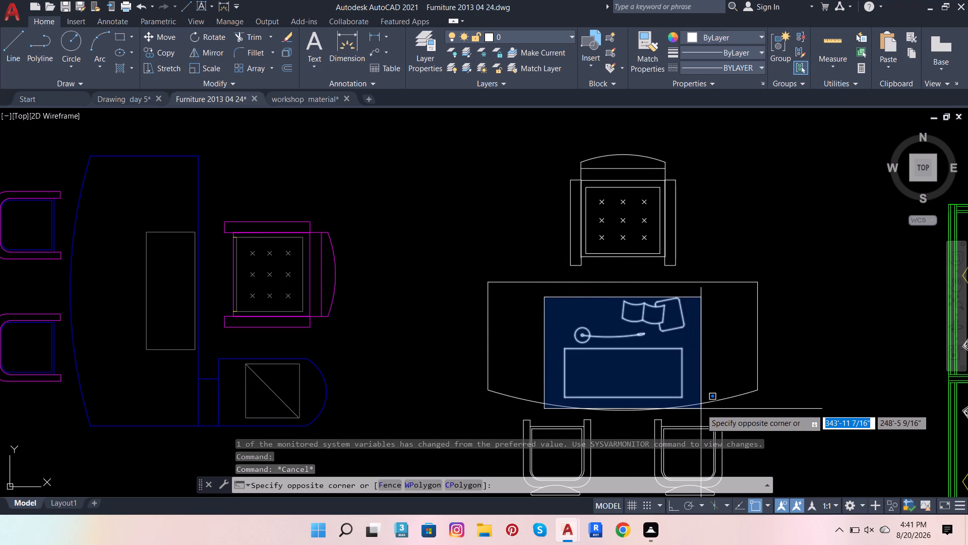
left_click(702, 407)
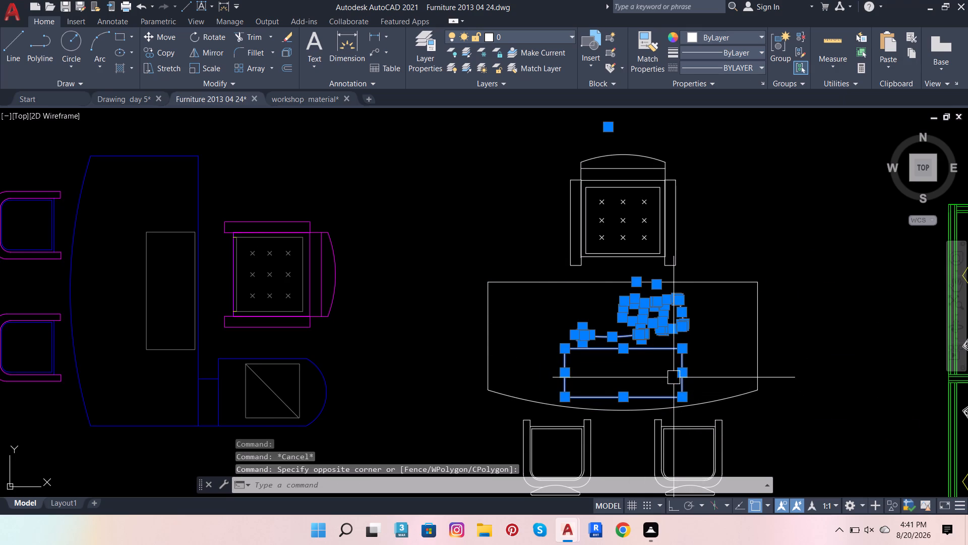
key("ctrl+c")
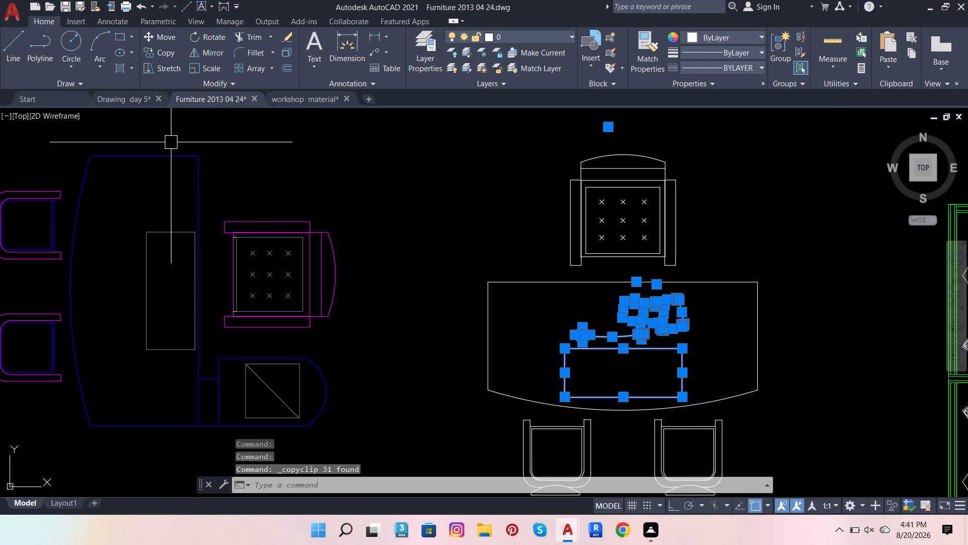
left_click(130, 95)
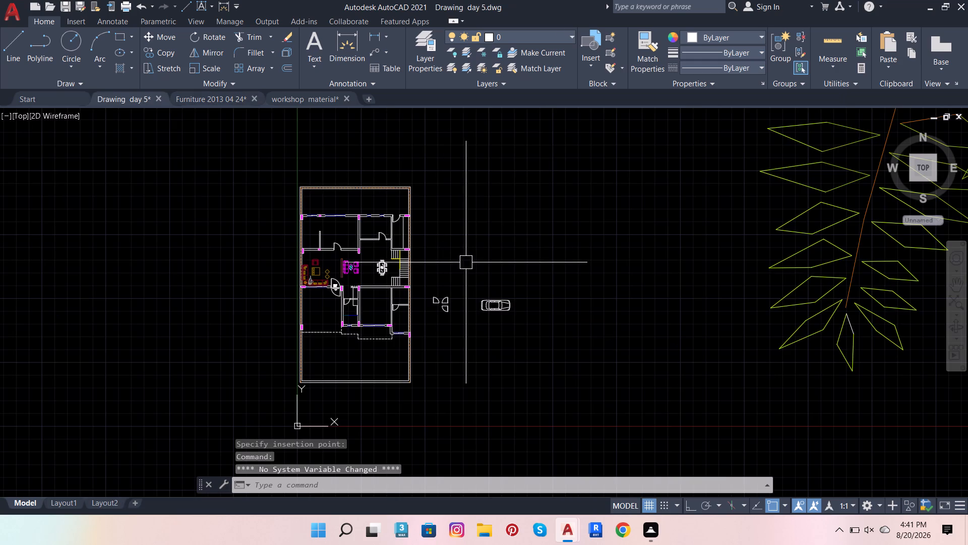
key("ctrl+v")
scroll(440, 291, "up", 5)
left_click(407, 301)
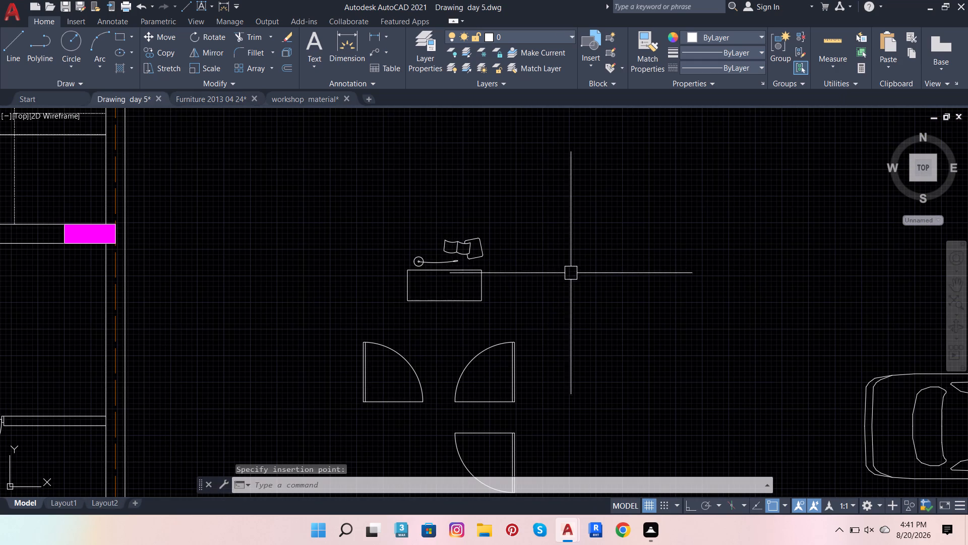
key("Escape")
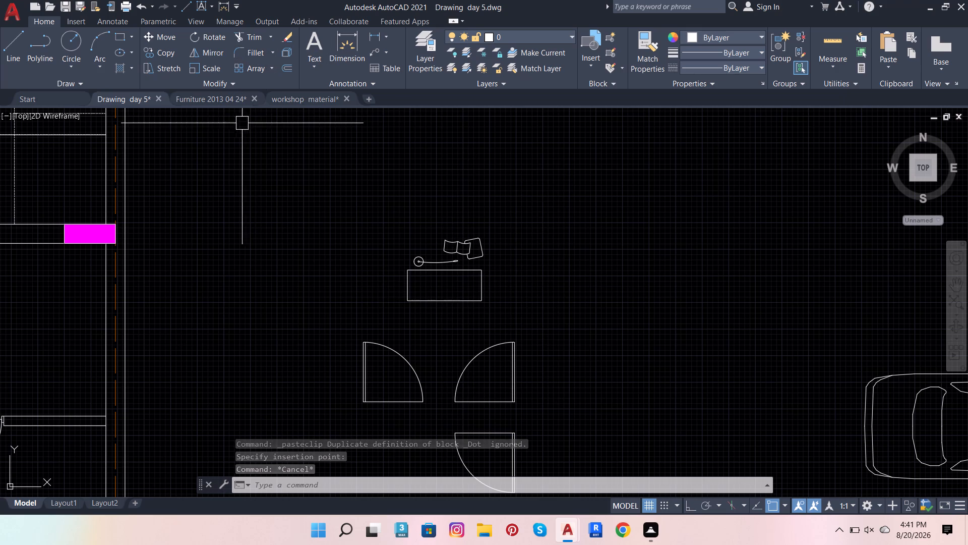
Return to the Furniture 2013 04 24 drawing and examine the office desk sets, including the L-shaped computer desk.
left_click(216, 98)
scroll(580, 263, "down", 1)
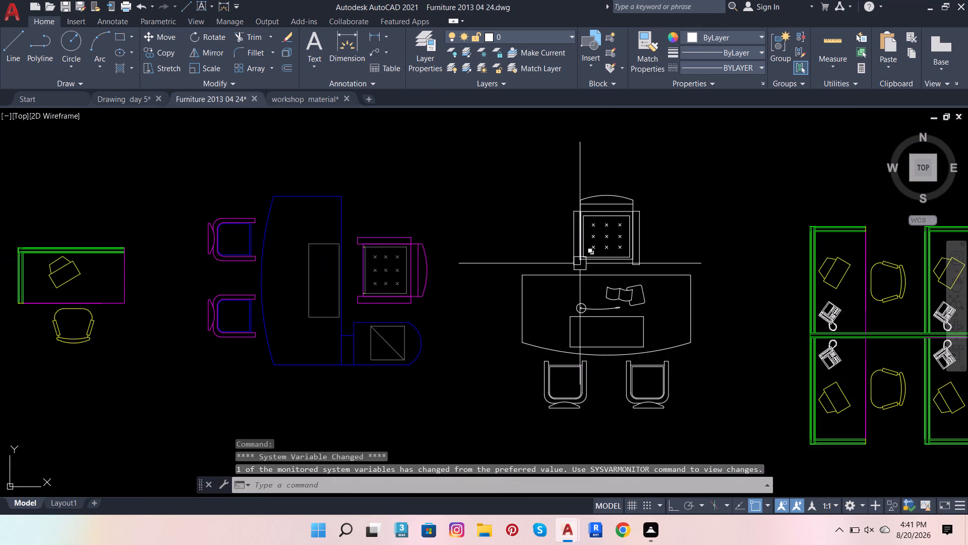
scroll(577, 271, "down", 2)
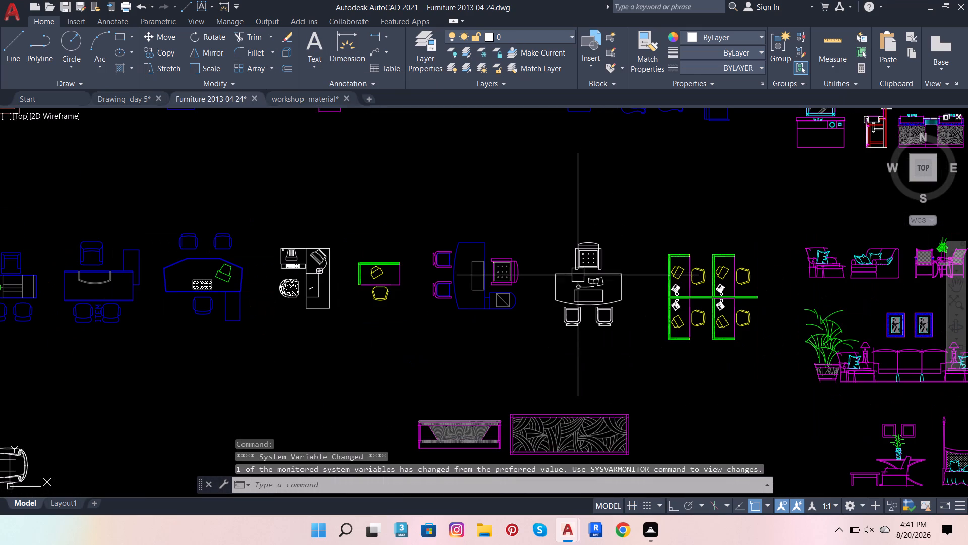
scroll(221, 279, "up", 1)
scroll(328, 232, "up", 5)
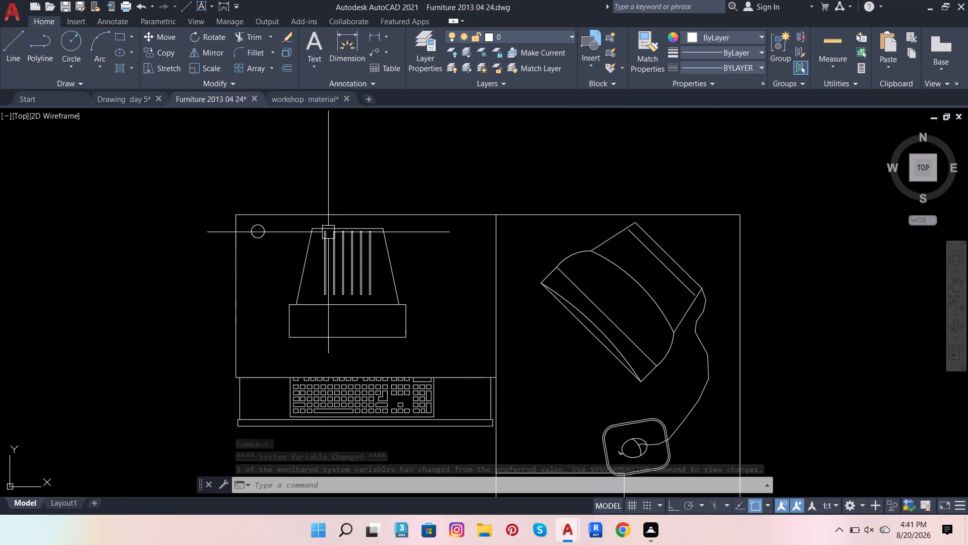
scroll(360, 242, "down", 3)
scroll(105, 347, "up", 3)
scroll(517, 316, "down", 4)
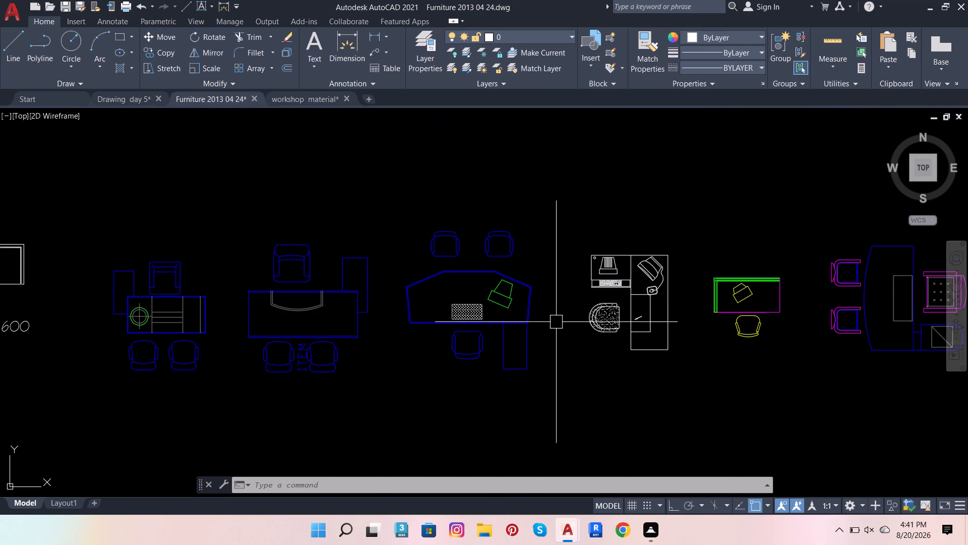
scroll(566, 326, "down", 2)
scroll(447, 296, "down", 1)
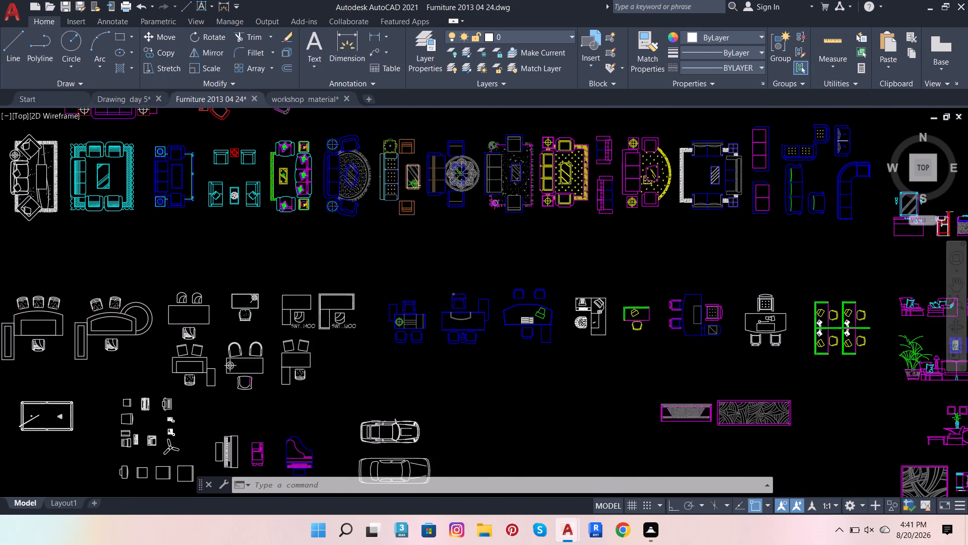
scroll(447, 296, "down", 2)
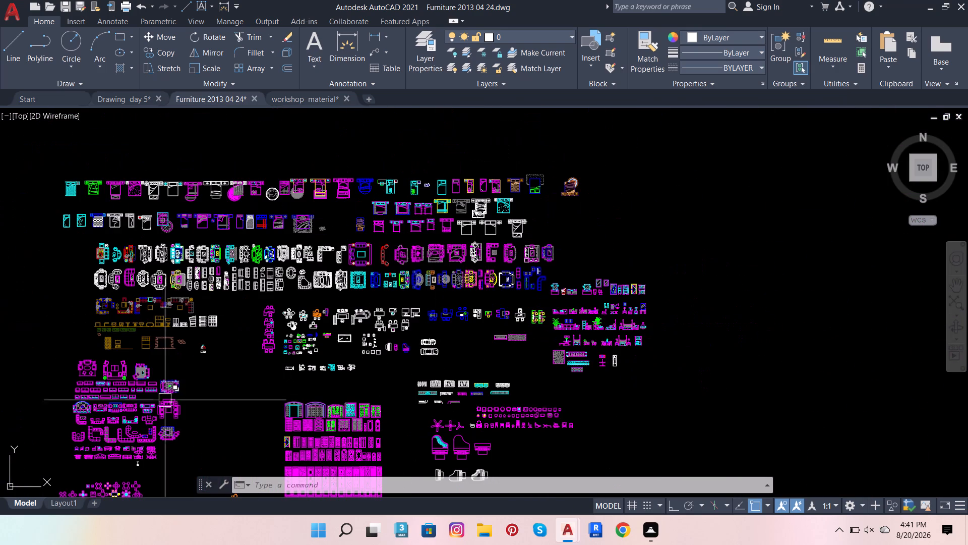
Look over the library's dining, conference and bar table groups for further suitable furniture.
scroll(166, 375, "up", 3)
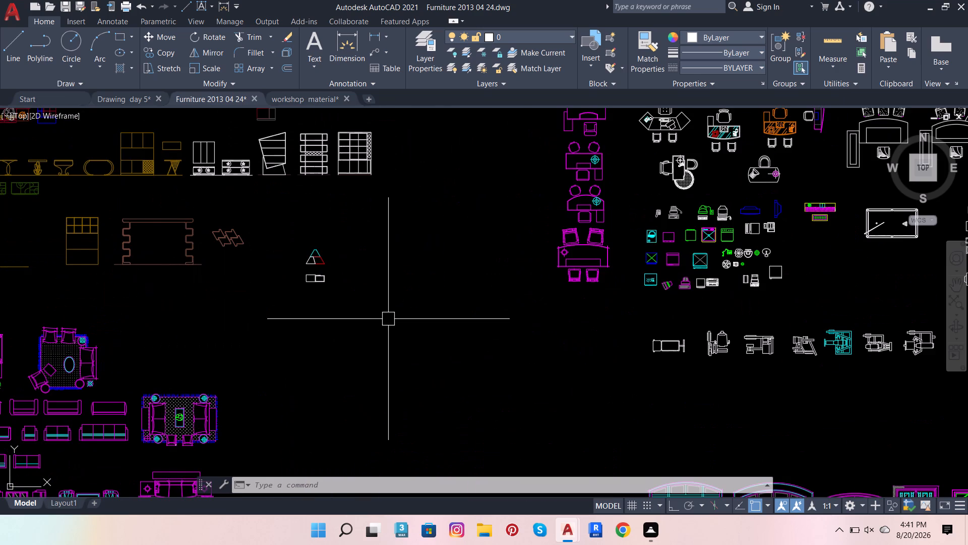
scroll(390, 321, "down", 3)
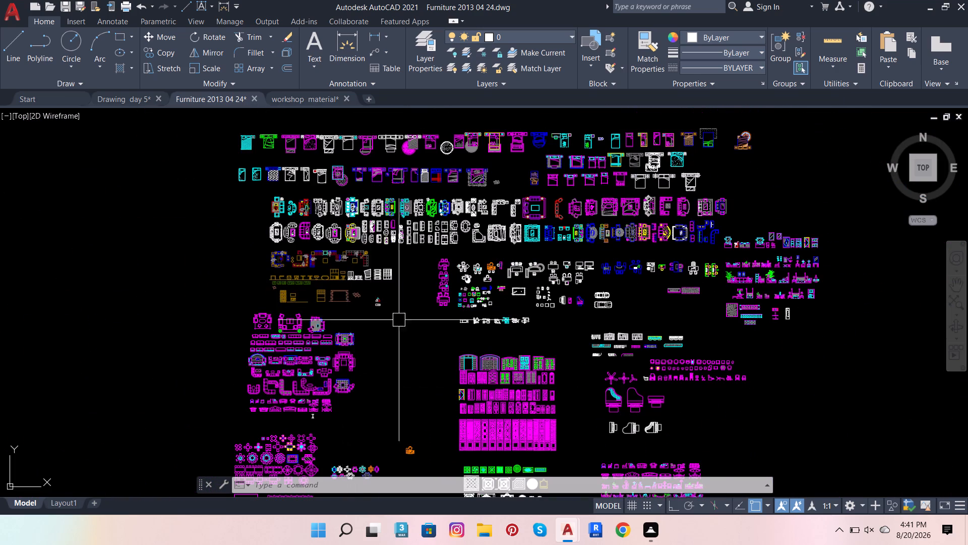
scroll(402, 315, "down", 1)
scroll(342, 414, "up", 1)
scroll(382, 467, "up", 3)
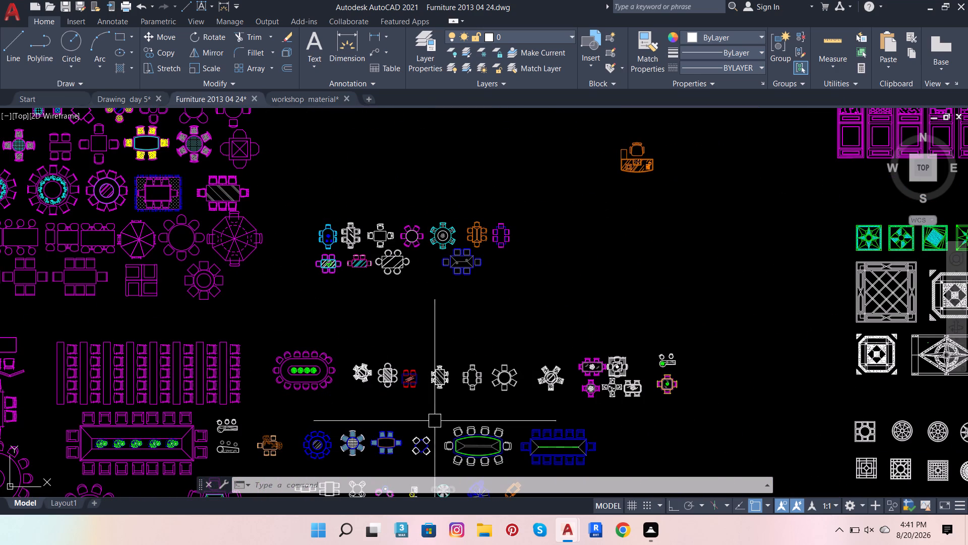
scroll(476, 341, "down", 1)
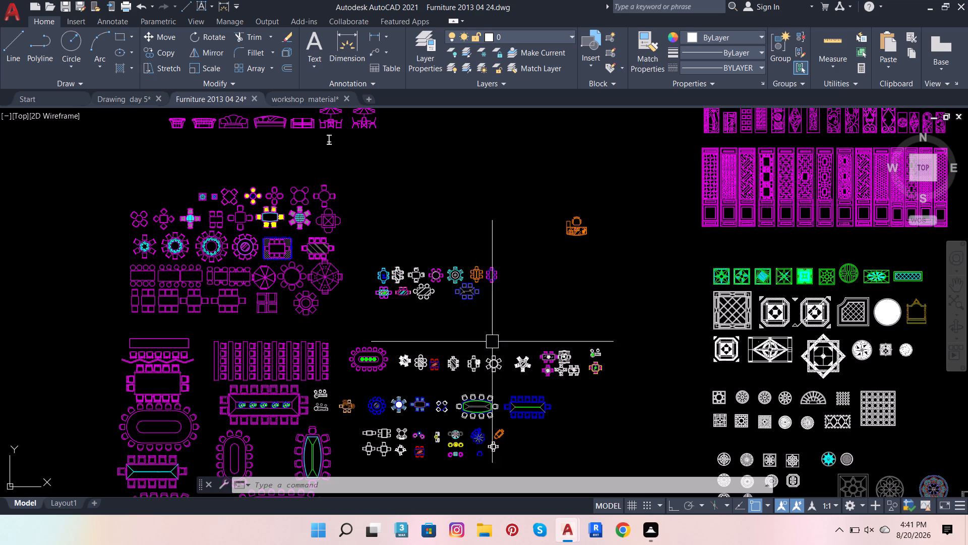
scroll(504, 328, "down", 1)
scroll(448, 427, "up", 2)
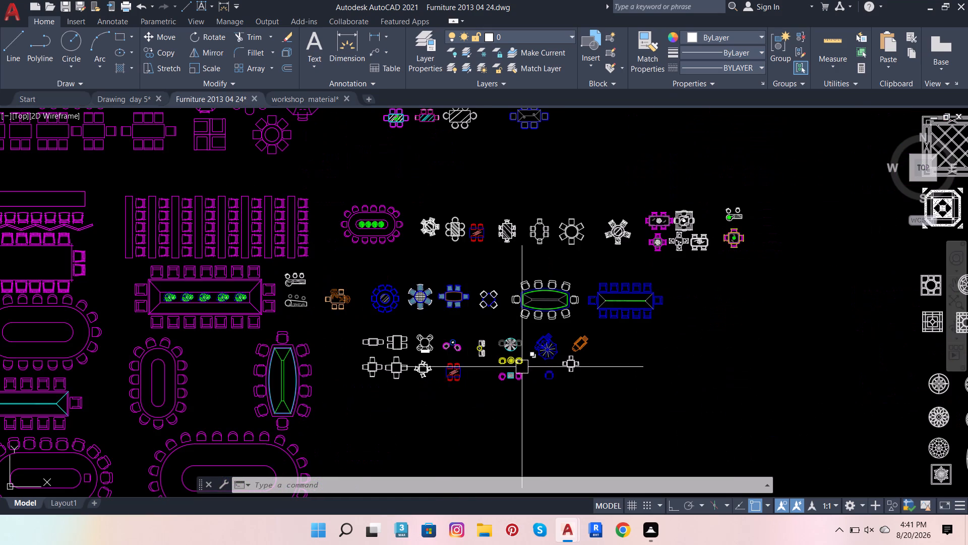
scroll(539, 365, "up", 3)
scroll(699, 328, "down", 2)
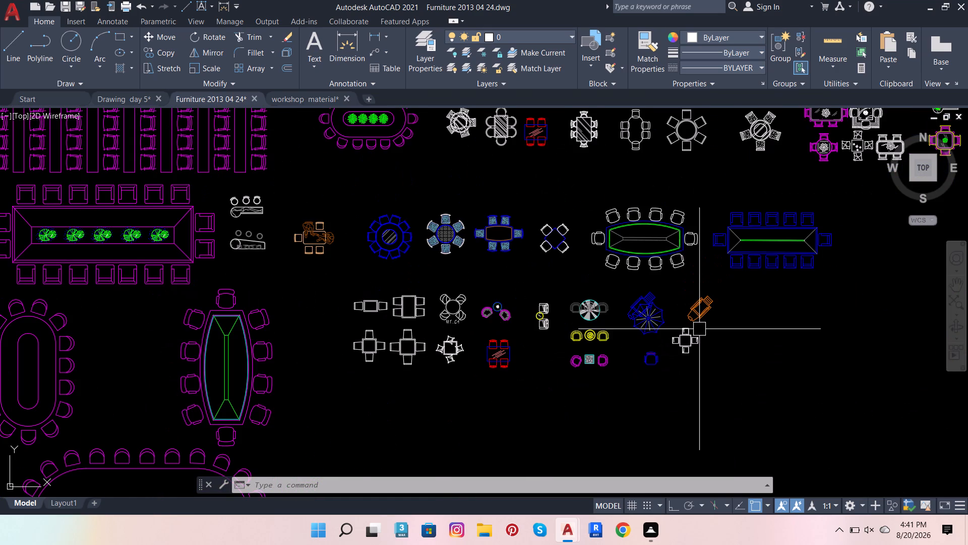
scroll(254, 204, "up", 3)
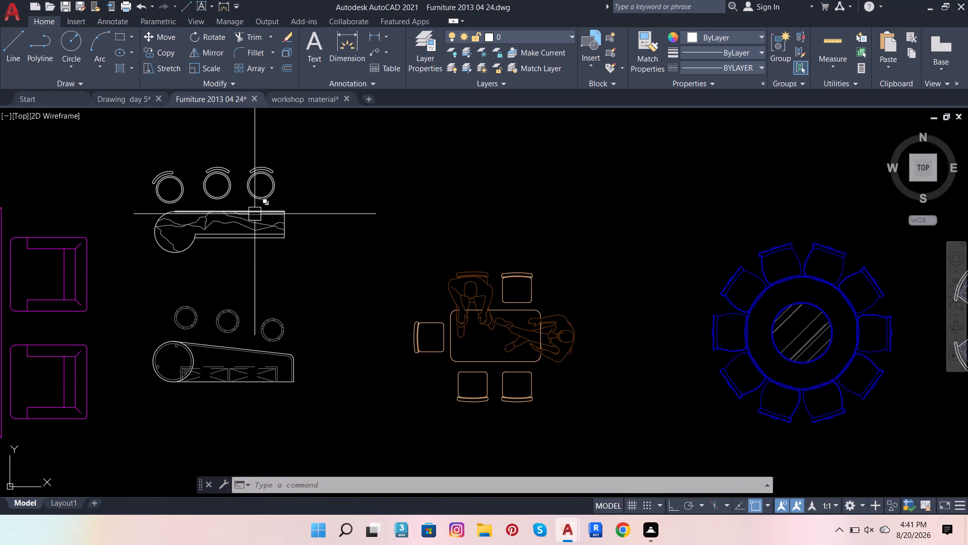
Examine the white desk sets and the office equipment symbols near them, including computers, printers and telephones.
scroll(255, 304, "down", 8)
scroll(418, 213, "up", 3)
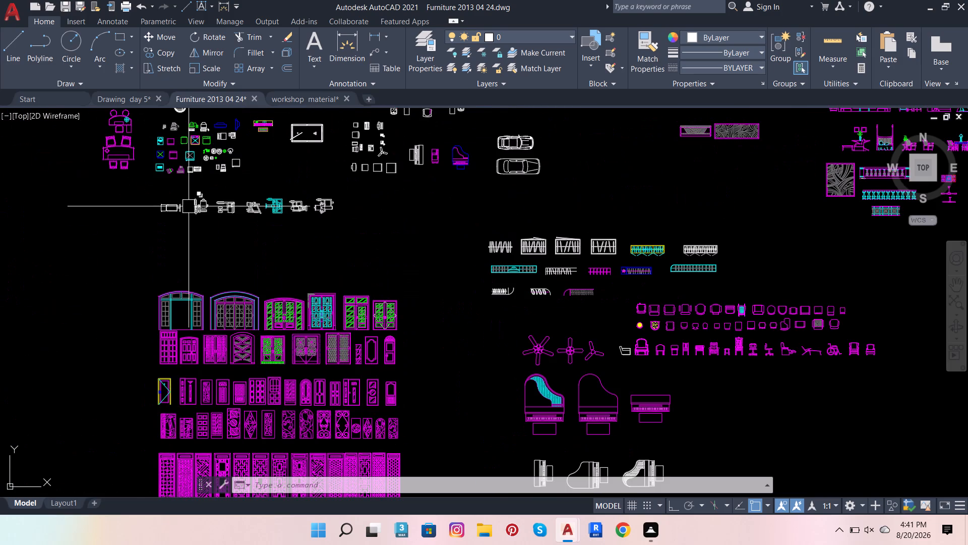
scroll(195, 214, "up", 1)
scroll(292, 294, "down", 3)
scroll(311, 191, "up", 2)
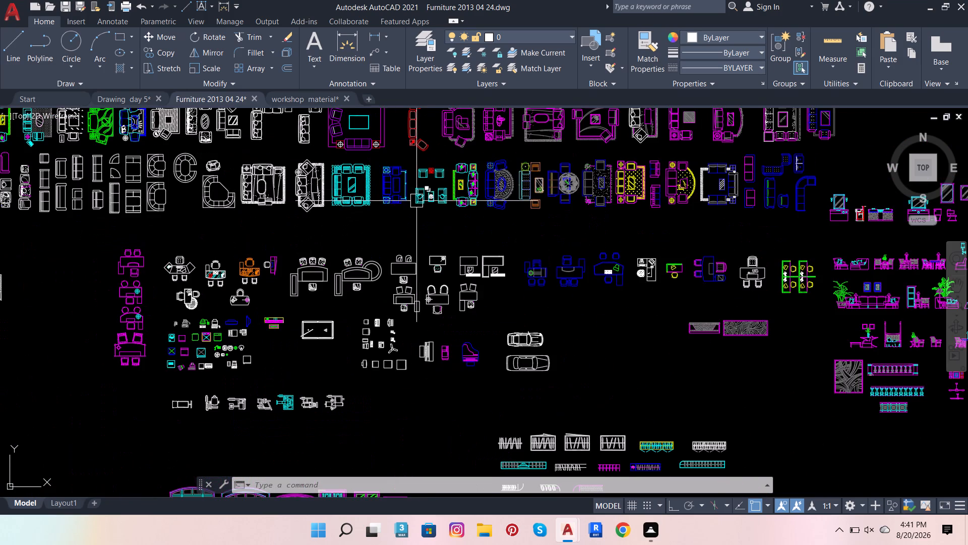
scroll(422, 204, "up", 1)
scroll(521, 355, "up", 2)
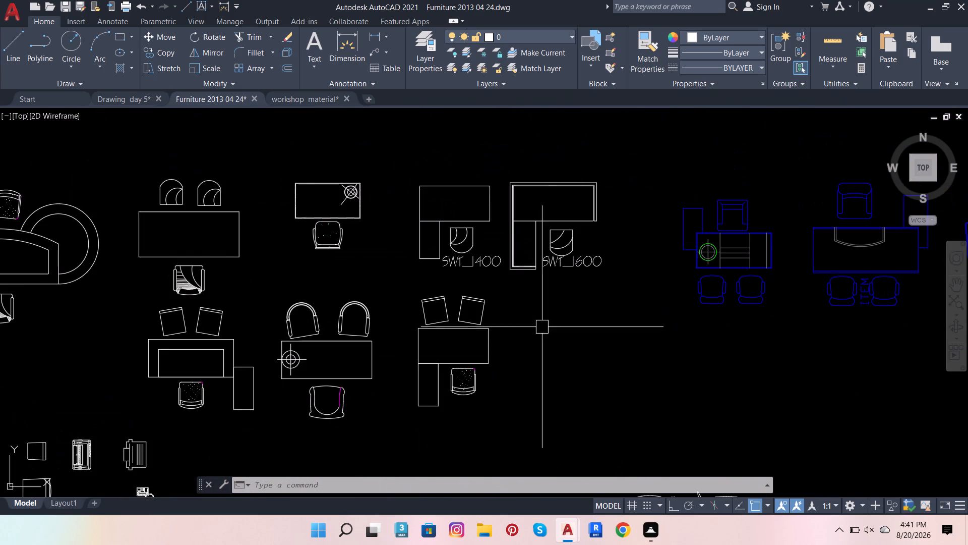
scroll(542, 327, "down", 1)
scroll(436, 357, "down", 2)
scroll(379, 412, "up", 4)
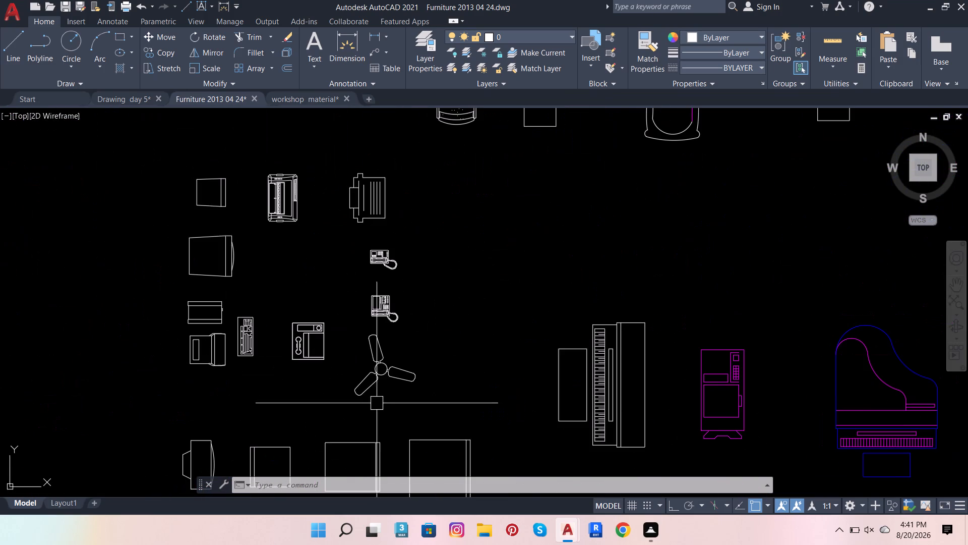
scroll(188, 324, "up", 2)
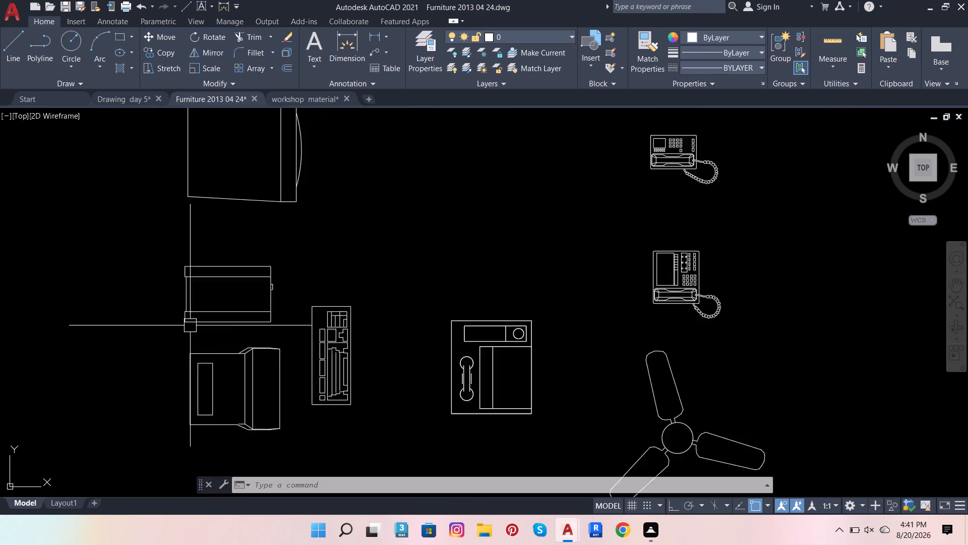
scroll(190, 325, "up", 1)
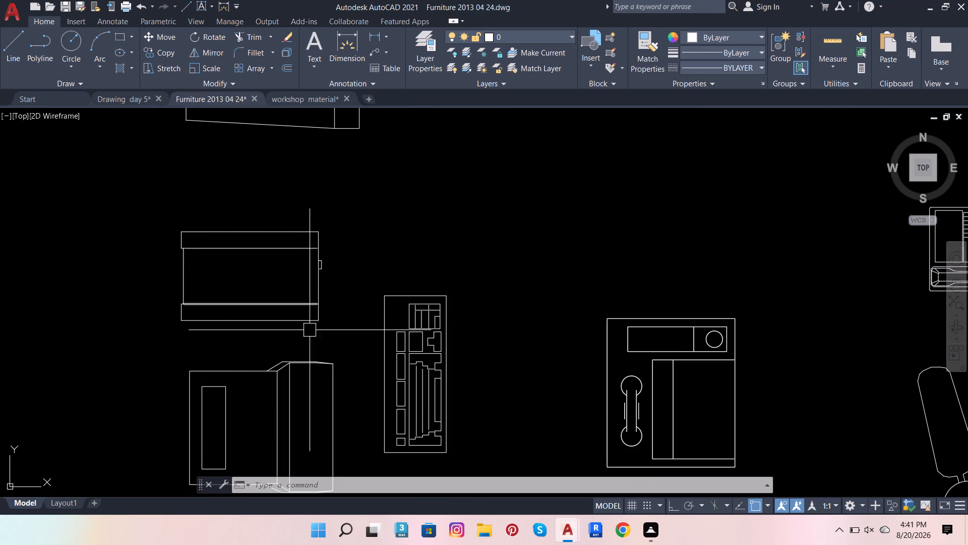
scroll(312, 336, "down", 3)
scroll(364, 186, "up", 2)
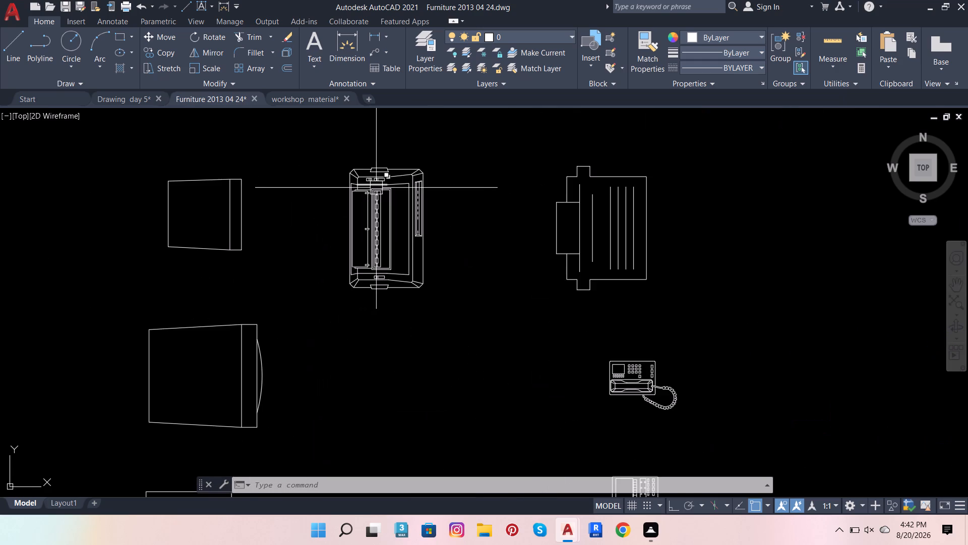
scroll(376, 188, "up", 1)
scroll(376, 190, "down", 3)
scroll(394, 233, "down", 3)
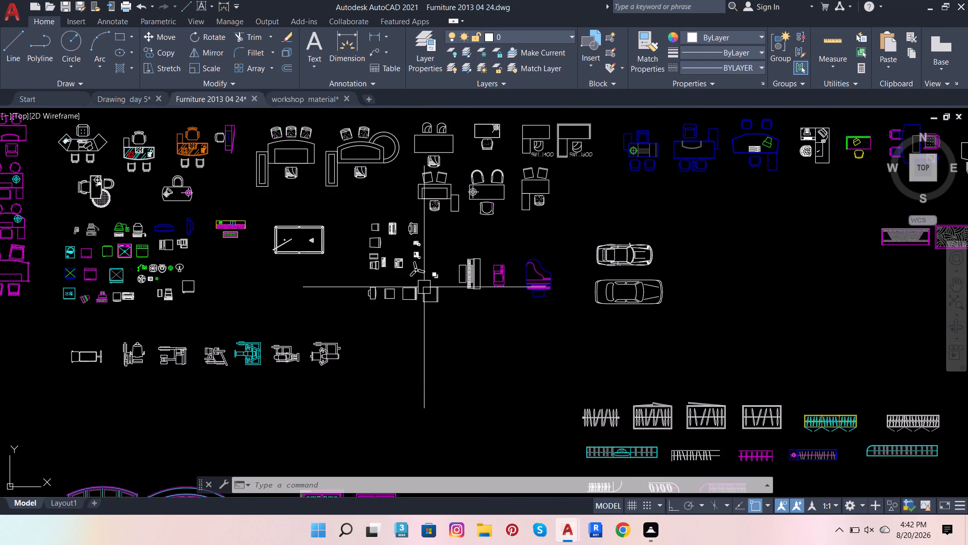
Look over the library's desk, car, elevation and door groups for further furniture for the floor plan.
scroll(417, 316, "down", 1)
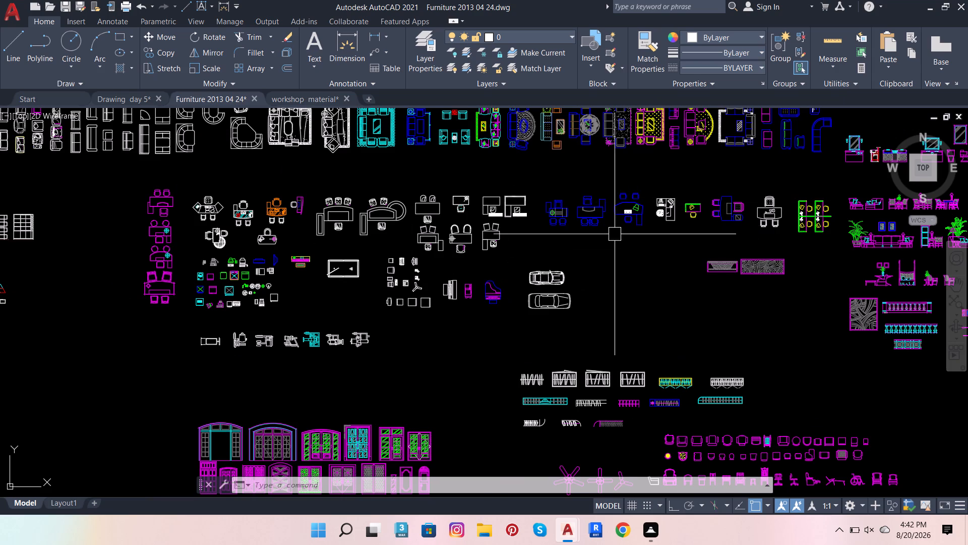
scroll(607, 250, "down", 2)
scroll(741, 241, "up", 2)
scroll(654, 222, "up", 1)
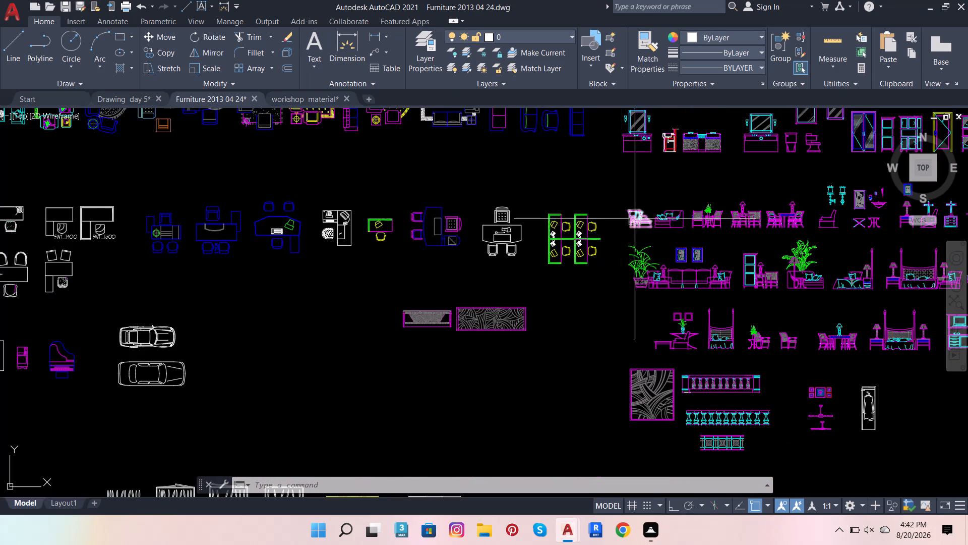
scroll(539, 262, "down", 2)
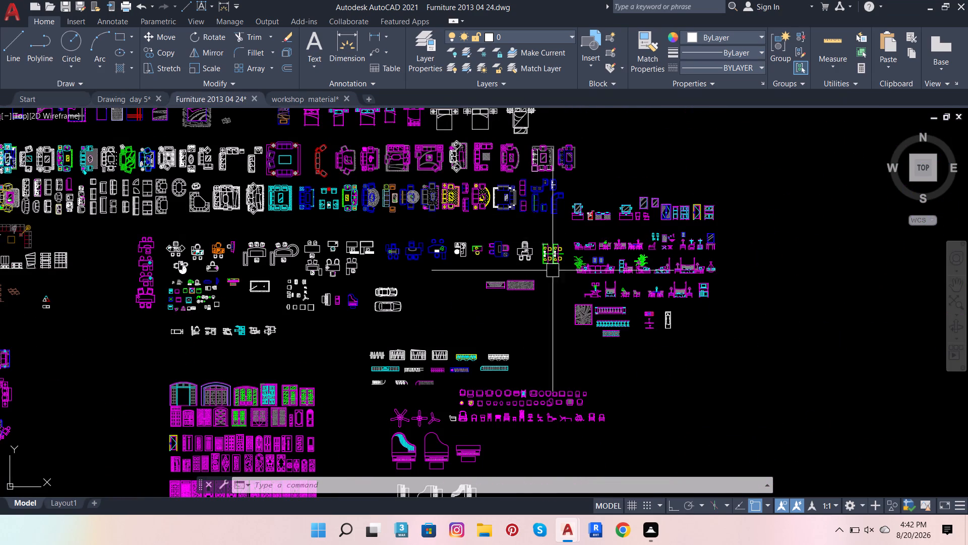
scroll(586, 303, "down", 3)
scroll(481, 245, "up", 2)
scroll(525, 232, "up", 2)
scroll(526, 235, "down", 2)
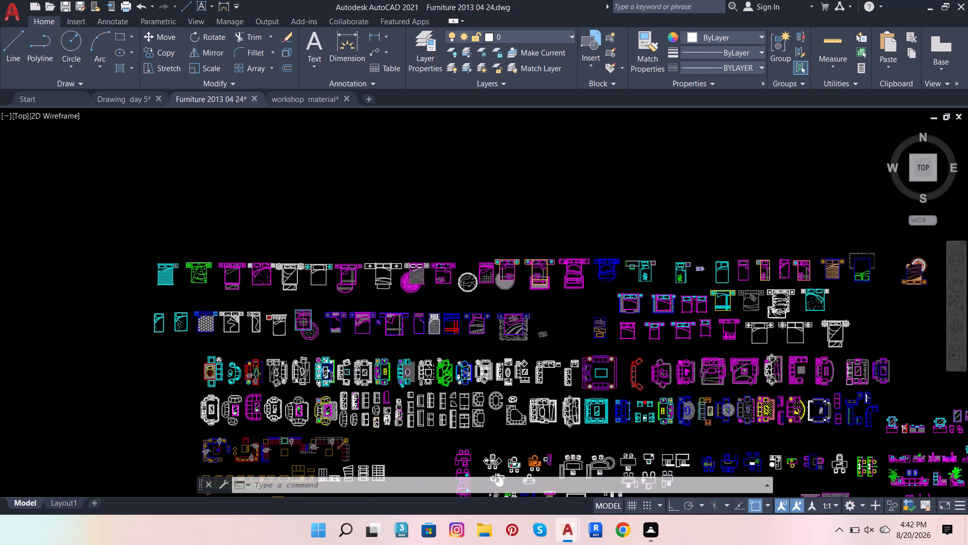
Examine the rows of bed sets in the furniture library for suitable bedroom furniture.
scroll(343, 318, "up", 2)
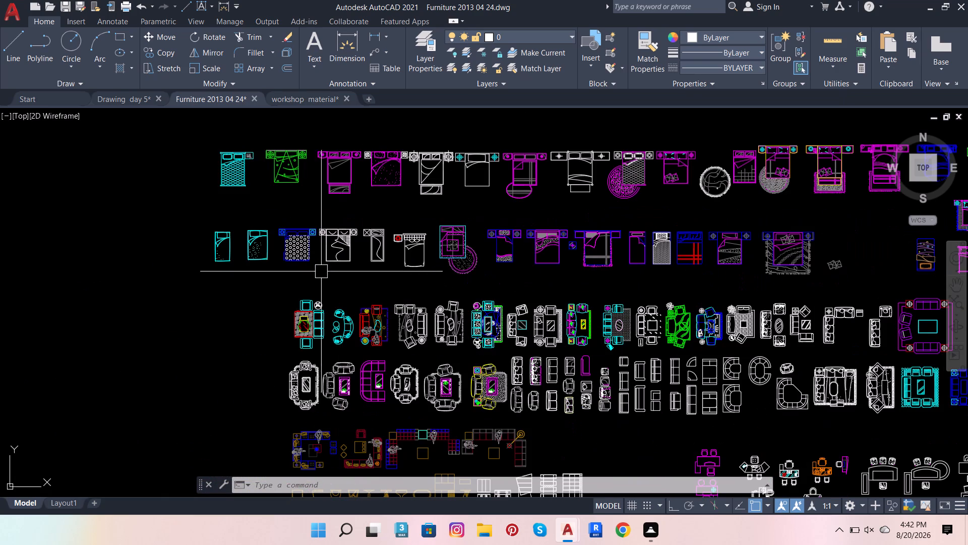
scroll(256, 287, "down", 1)
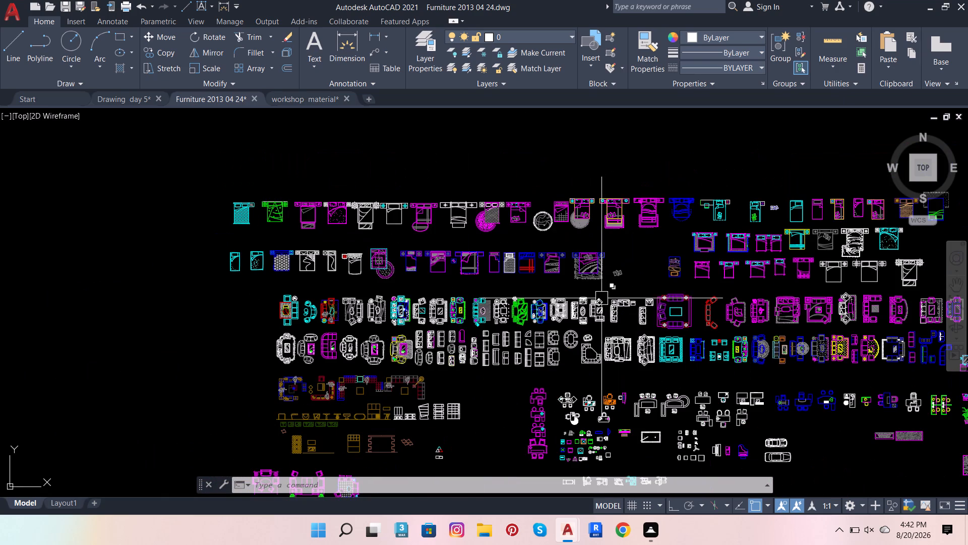
scroll(823, 260, "up", 1)
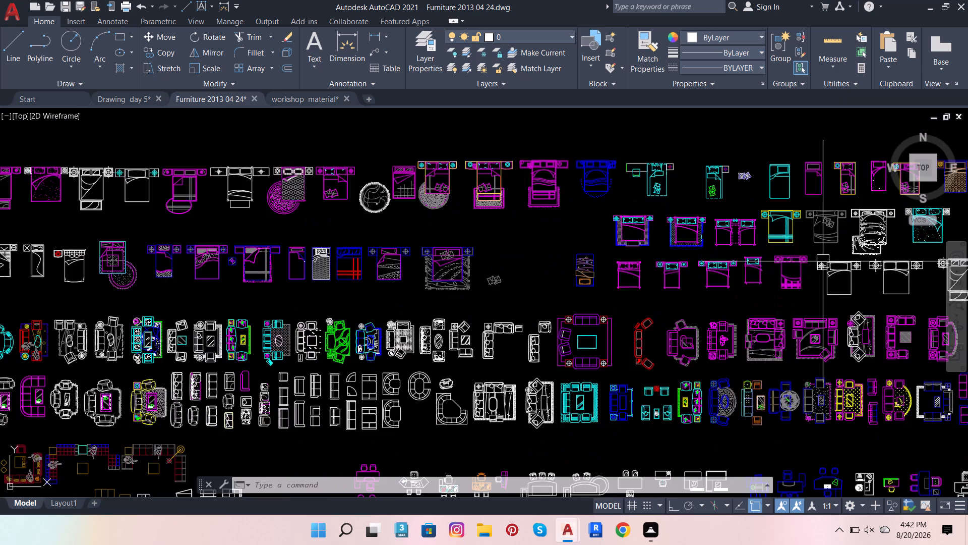
scroll(822, 262, "up", 3)
scroll(583, 312, "down", 1)
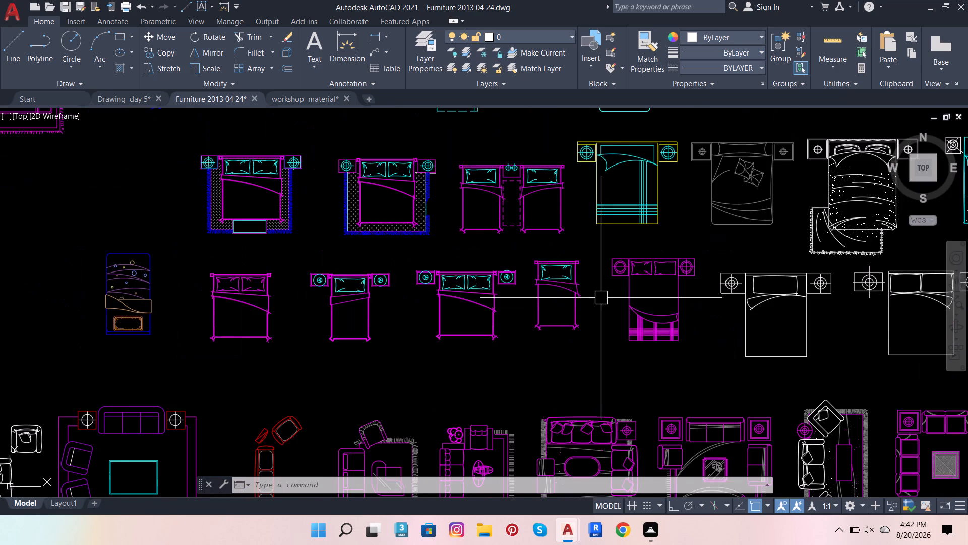
scroll(598, 306, "down", 2)
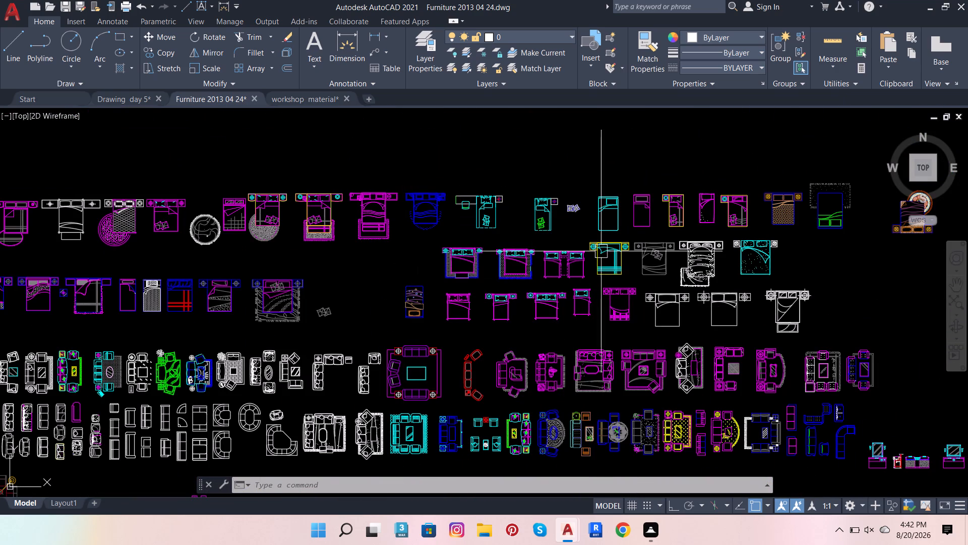
scroll(777, 242, "down", 1)
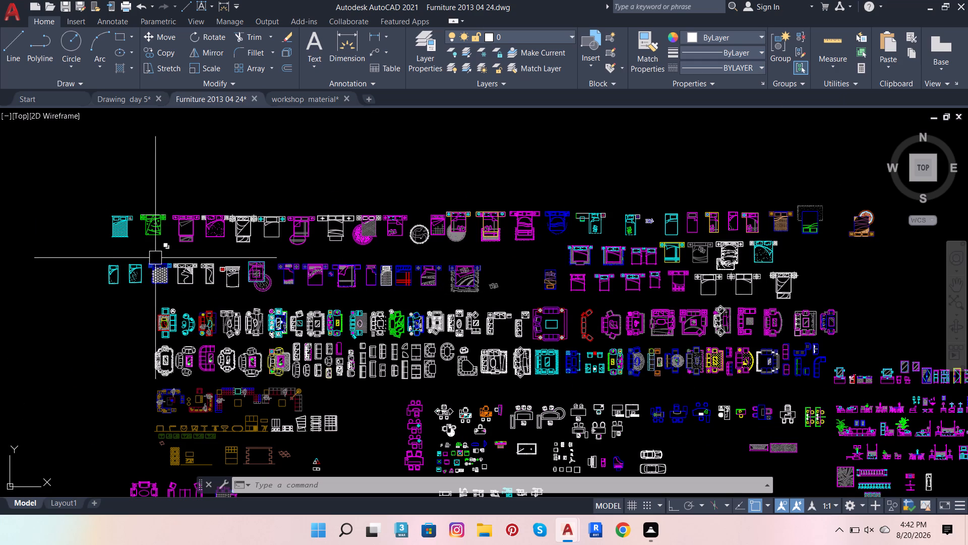
scroll(132, 275, "up", 2)
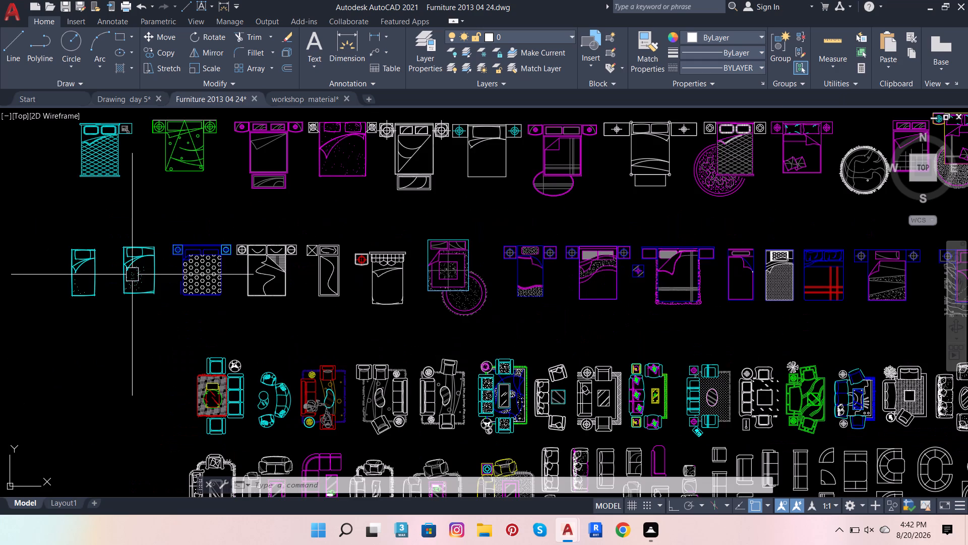
scroll(136, 285, "down", 2)
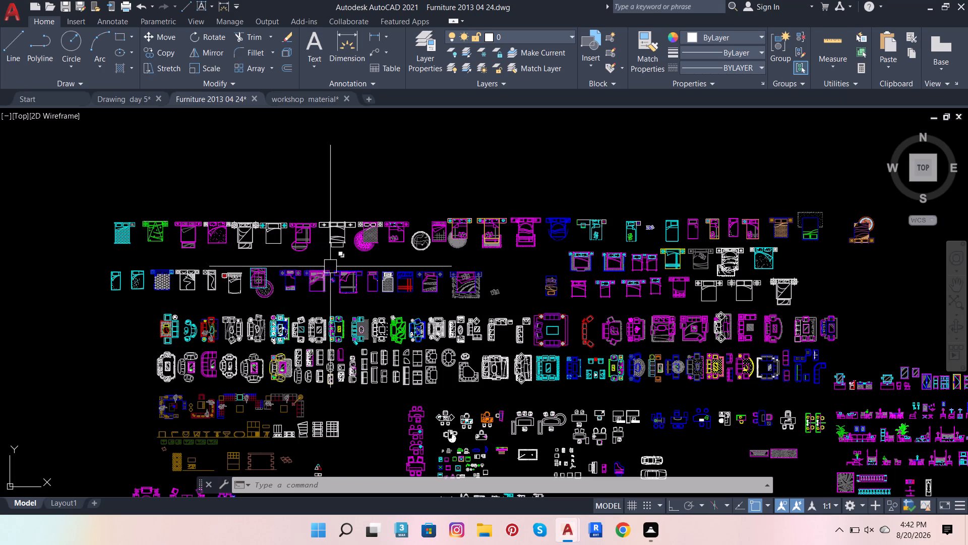
scroll(680, 306, "up", 3)
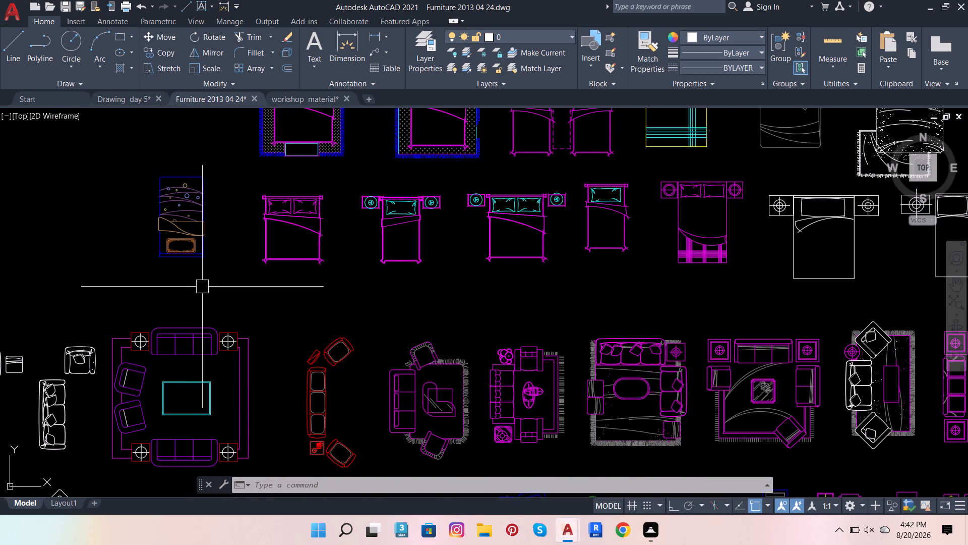
Copy the narrow magenta bed with cyan pillow and two round-lamp nightstands into Drawing day 5, placing it north of the desk items.
scroll(291, 271, "down", 1)
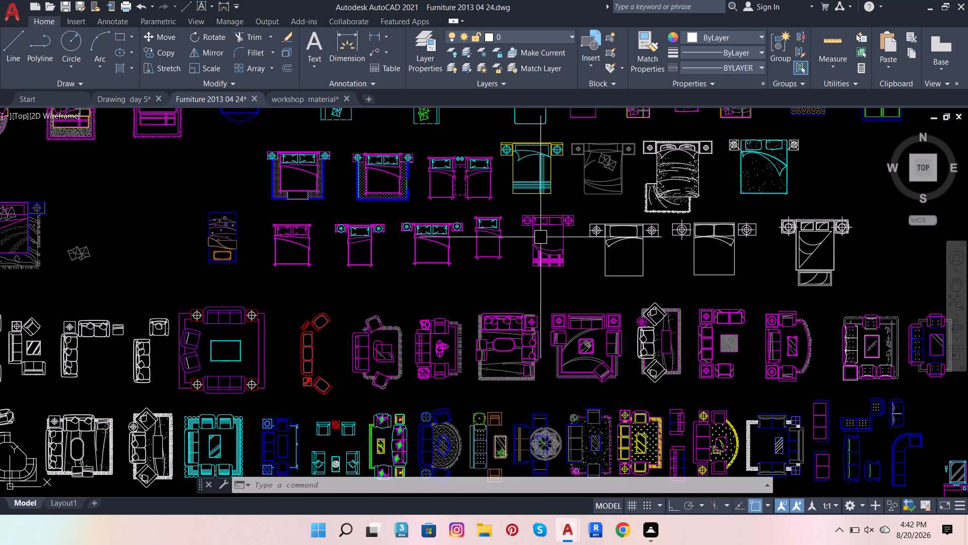
scroll(440, 223, "up", 2)
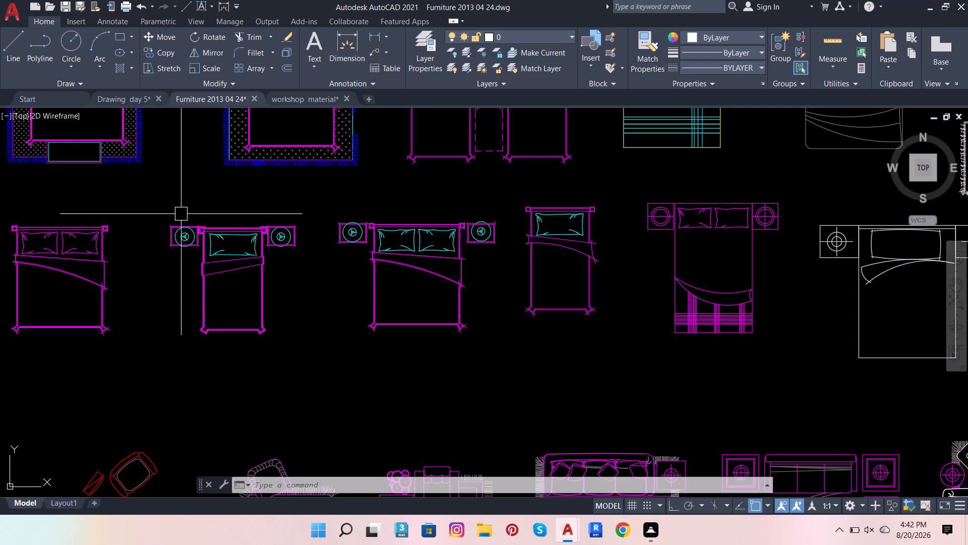
left_click(201, 228)
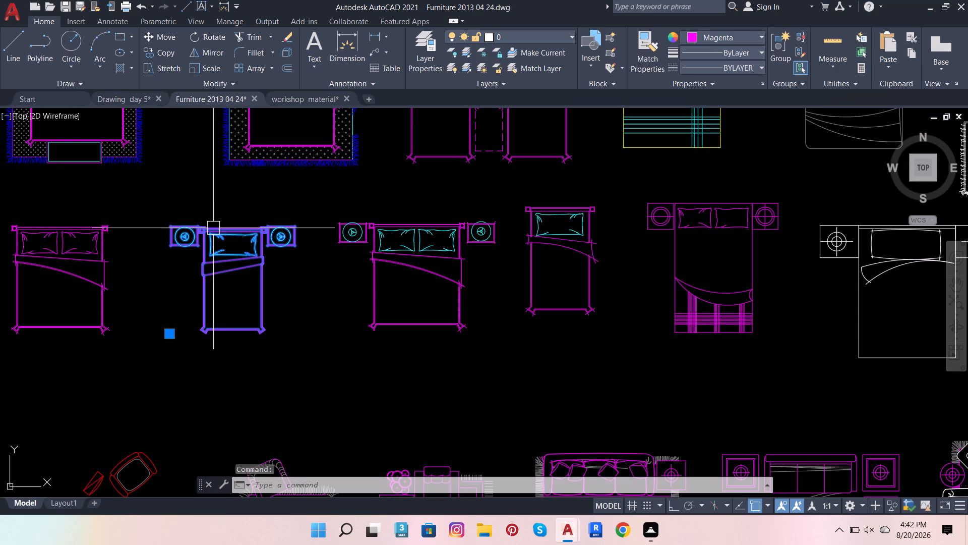
key("ctrl+c")
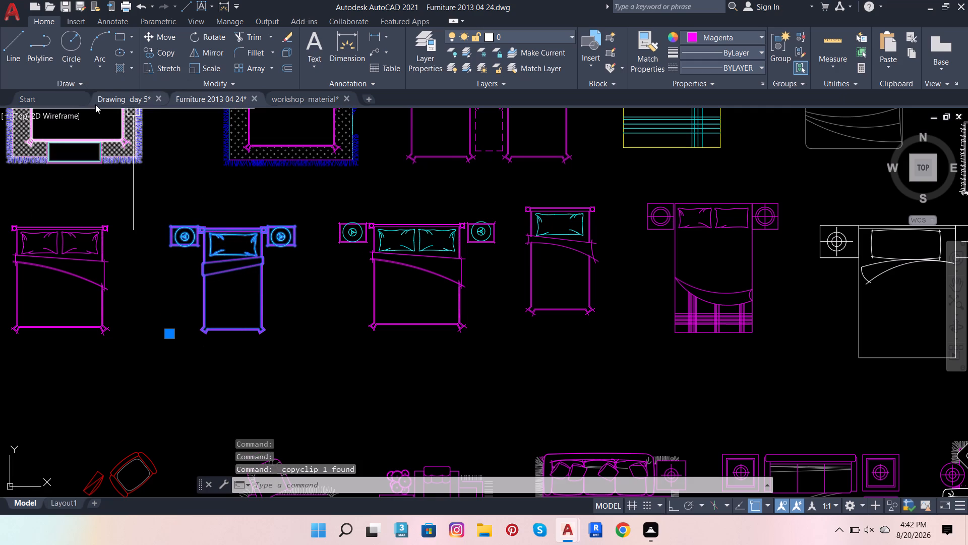
left_click(110, 101)
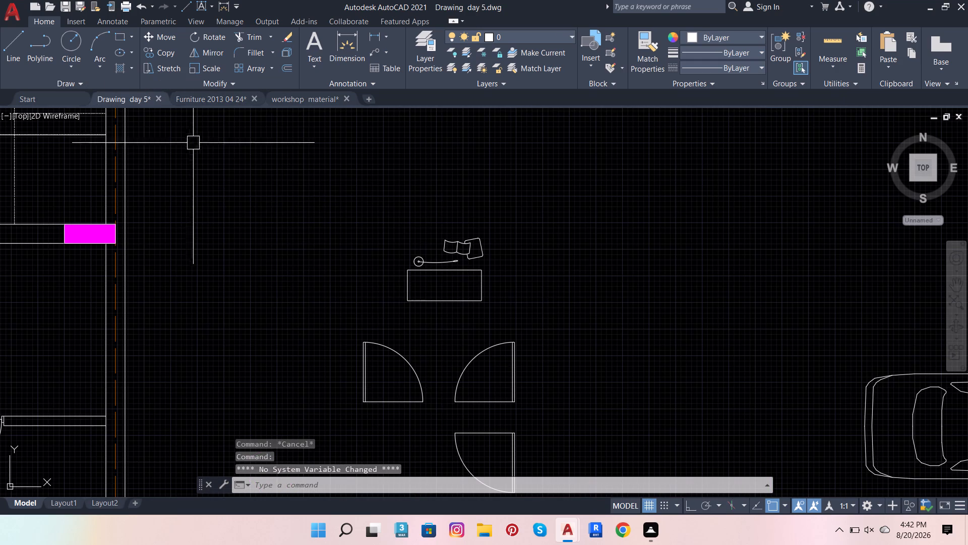
key("ctrl+v")
scroll(219, 260, "down", 2)
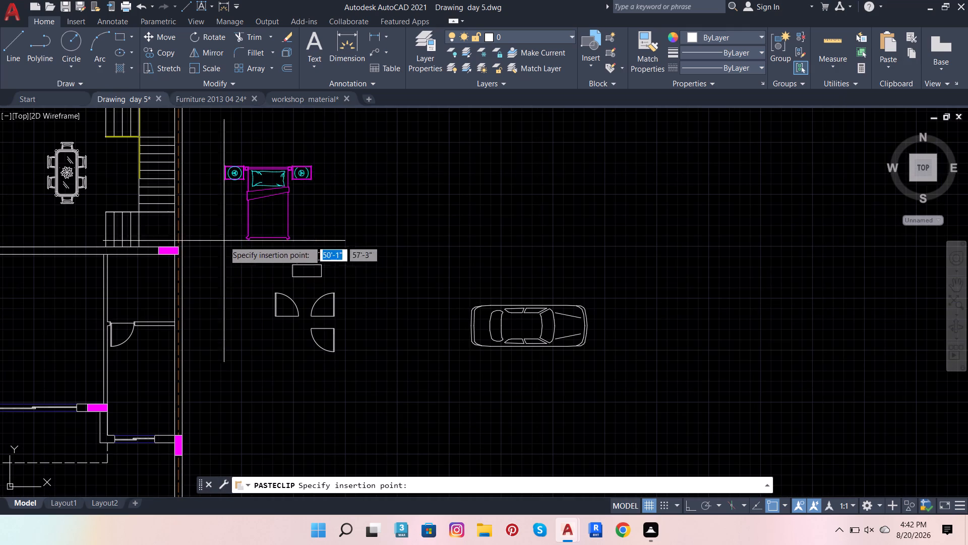
left_click(241, 219)
Return to the Furniture 2013 04 24 drawing and examine the remaining bed sets, including those with rugs.
left_click(229, 95)
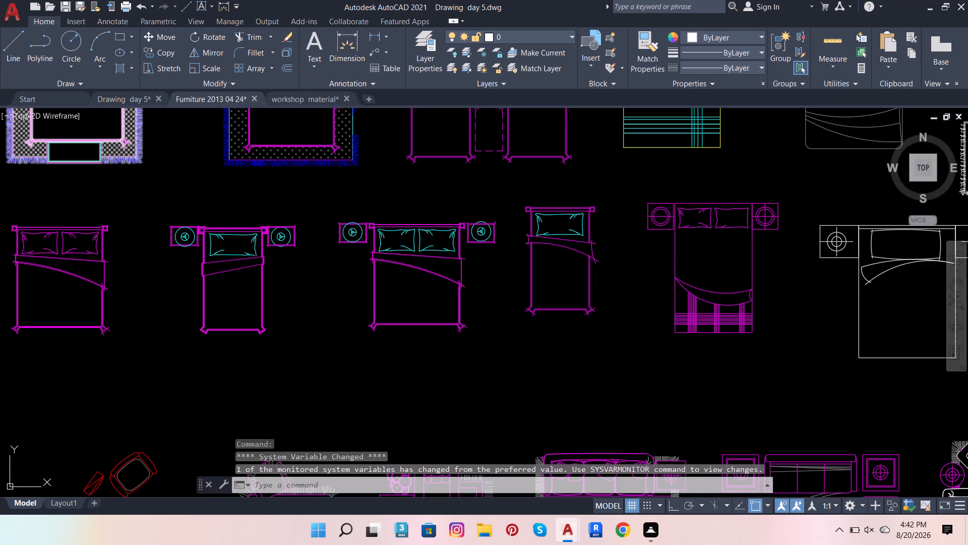
scroll(412, 300, "down", 3)
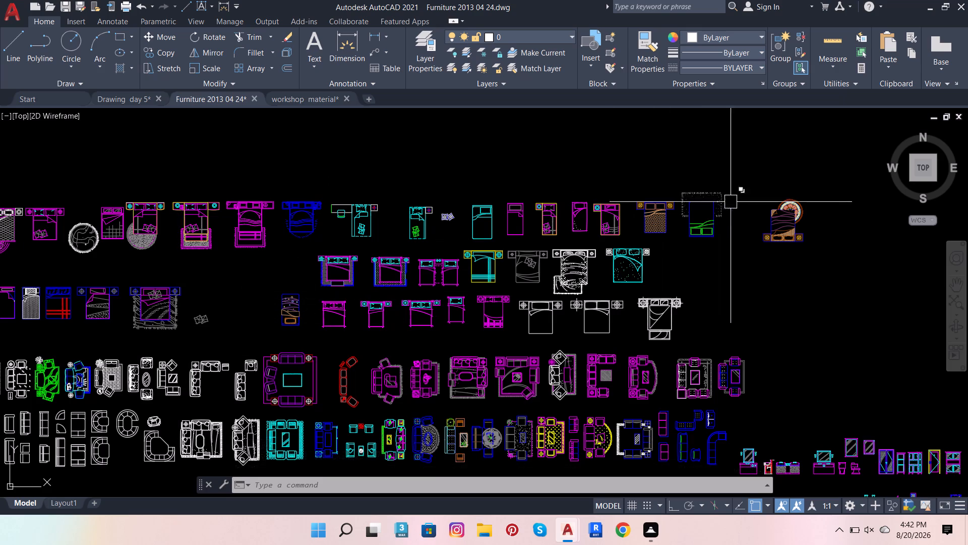
scroll(753, 209, "up", 3)
scroll(704, 237, "down", 1)
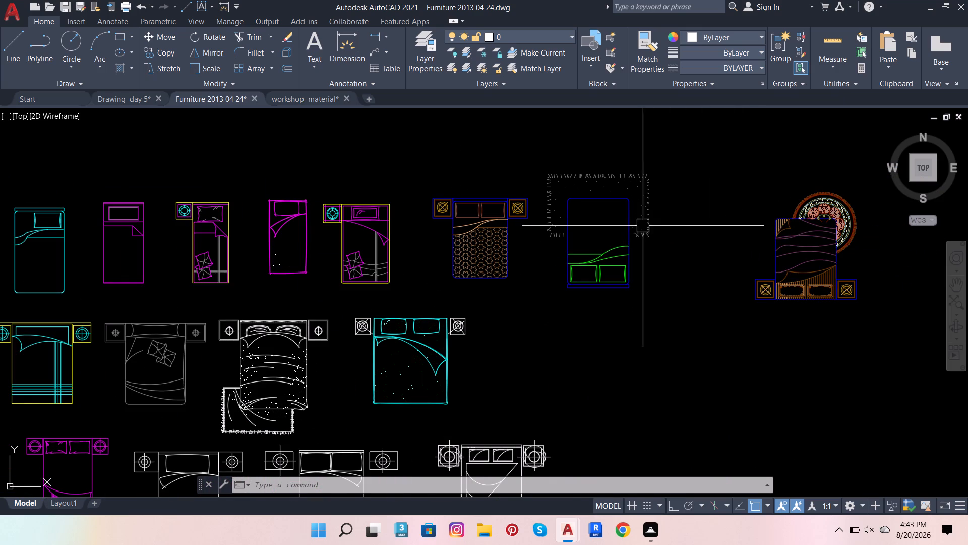
scroll(624, 222, "down", 3)
scroll(253, 229, "up", 3)
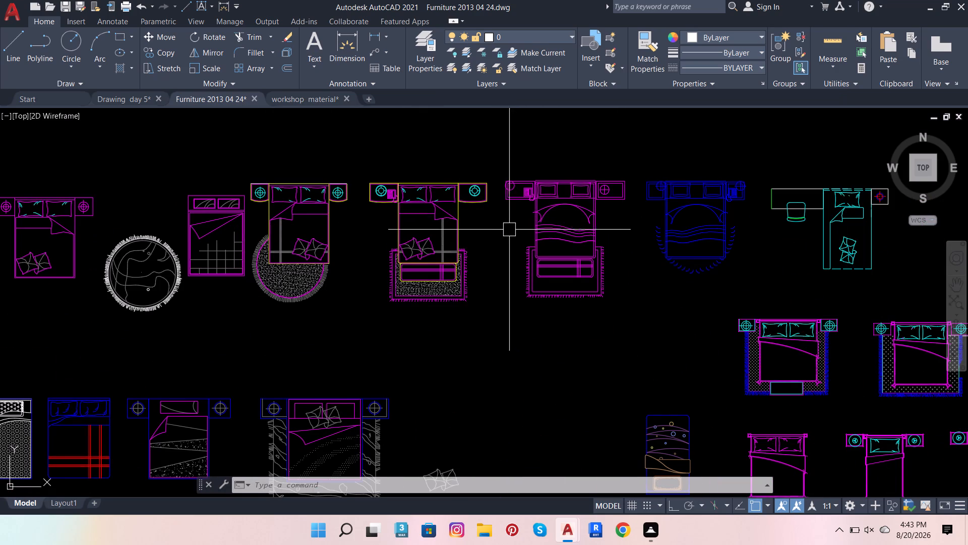
scroll(514, 234, "down", 2)
scroll(210, 257, "up", 2)
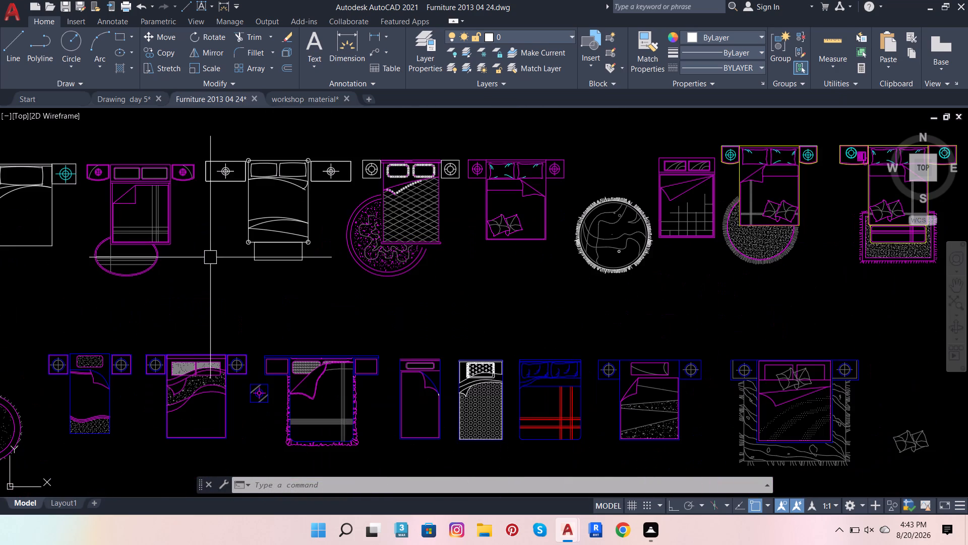
scroll(210, 257, "down", 2)
scroll(362, 250, "down", 1)
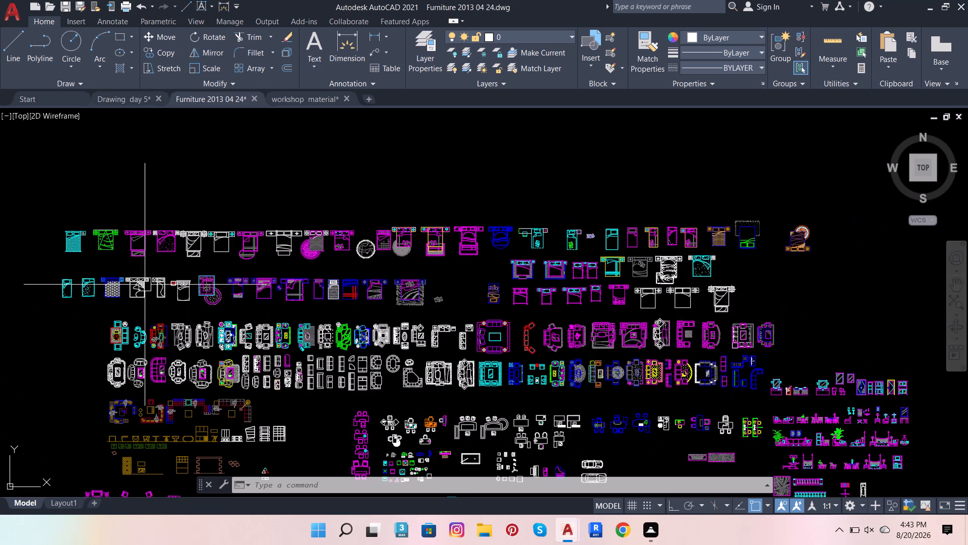
Copy the double bed with nightstands, scattered cushions and wood-grain fringed rug into Drawing day 5, placing it just north of the car.
scroll(449, 288, "up", 2)
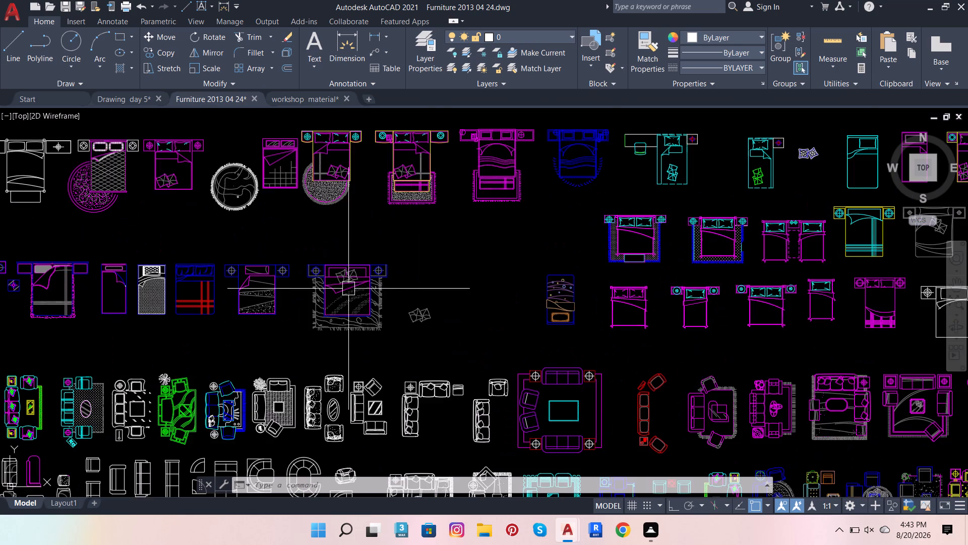
scroll(348, 289, "up", 2)
left_click(219, 201)
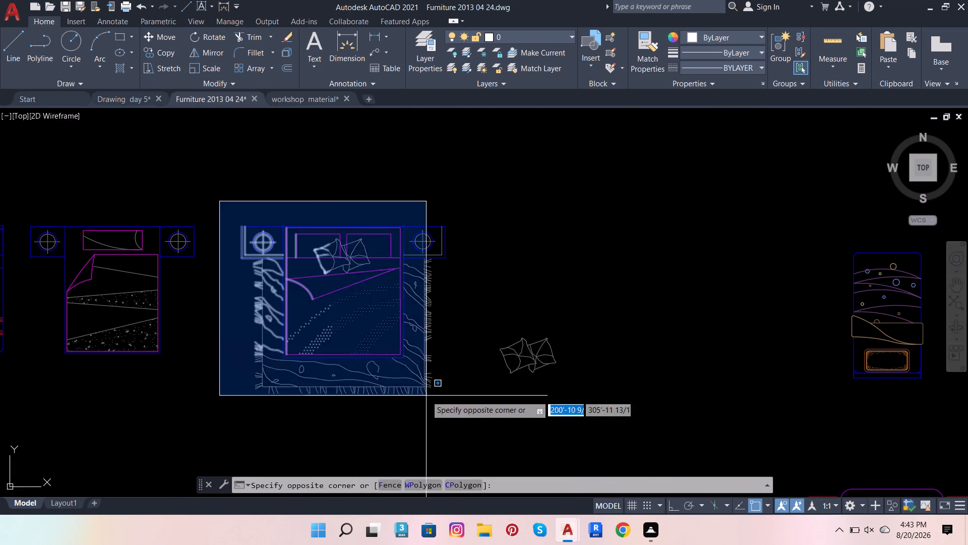
left_click(459, 407)
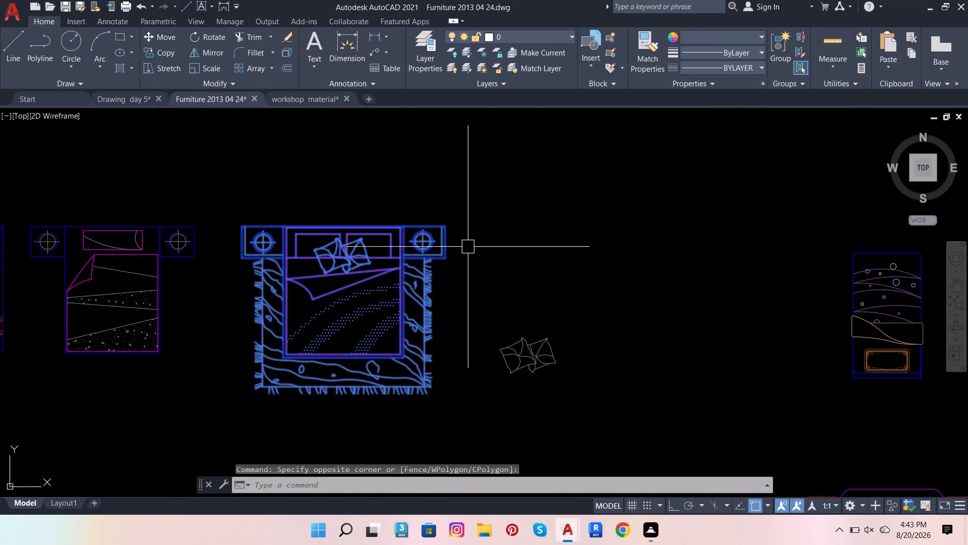
key("ctrl+c")
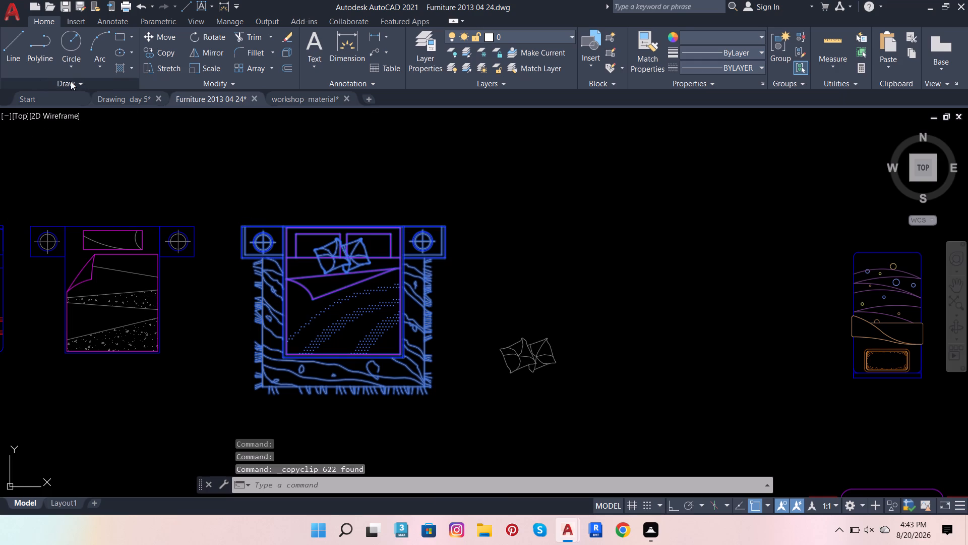
left_click(107, 99)
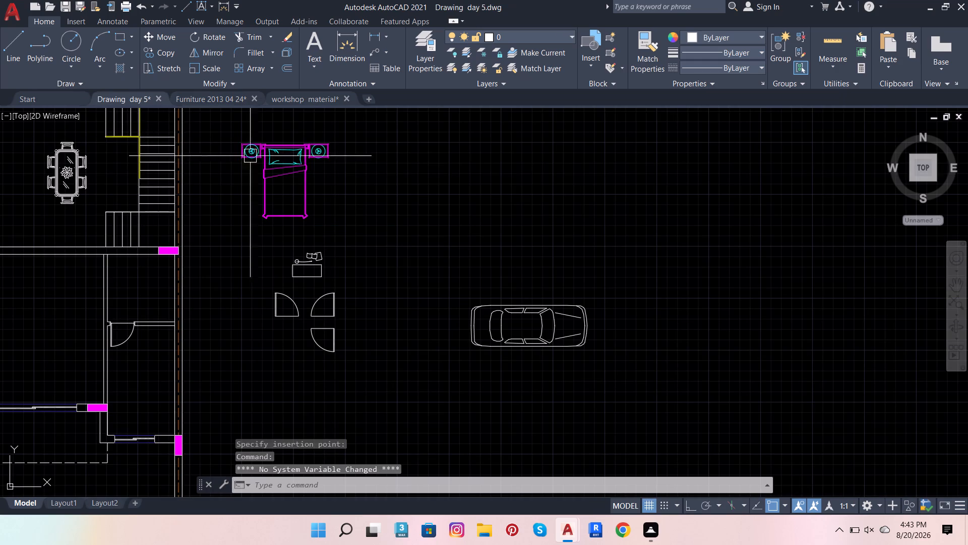
key("ctrl+v")
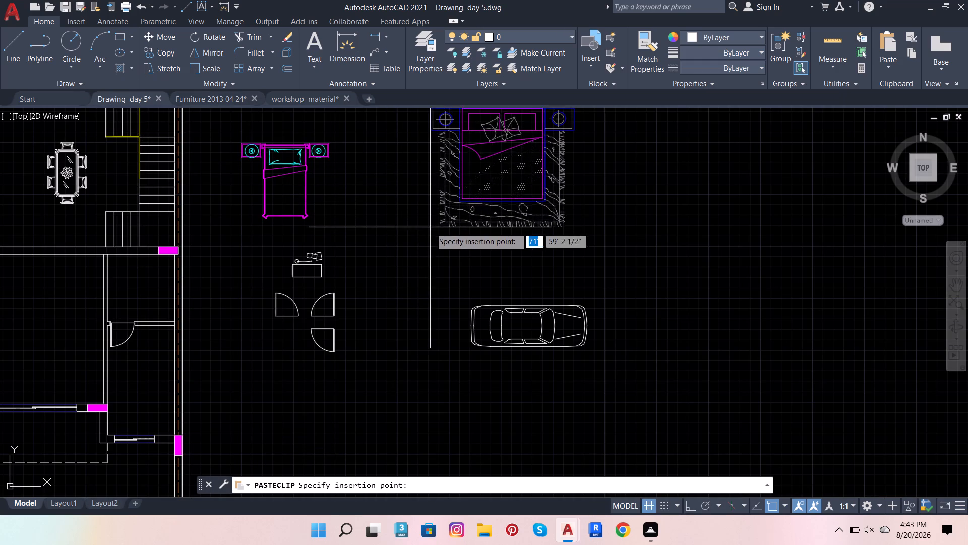
left_click(425, 248)
Define the double bed with nightstands and fringed rug as a block named nhrygfdu7yu.
scroll(491, 188, "up", 2)
scroll(498, 219, "down", 3)
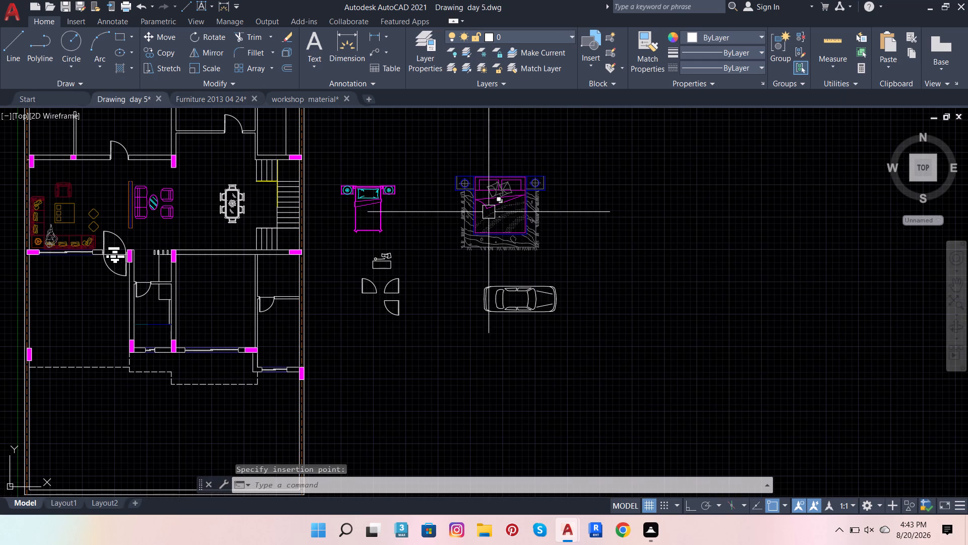
left_click(440, 150)
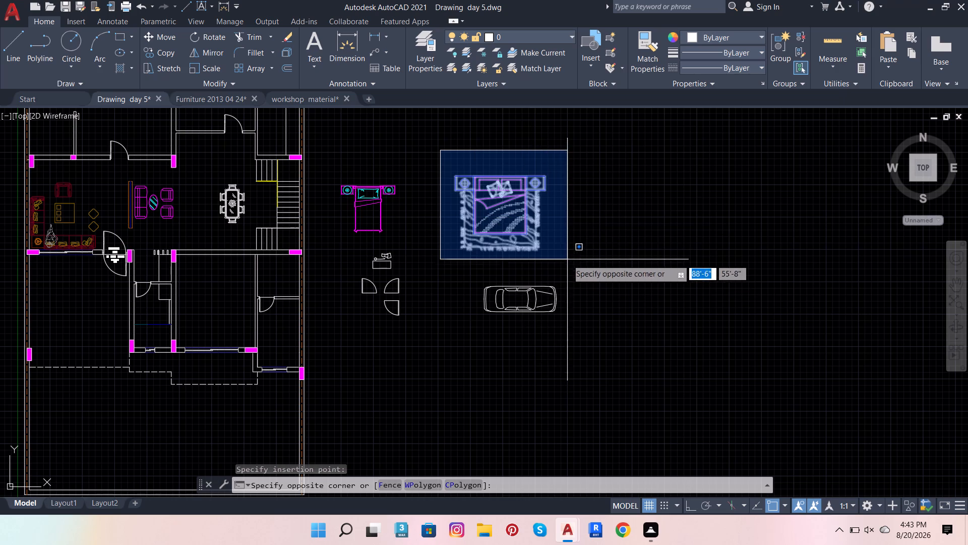
left_click(568, 259)
key("b")
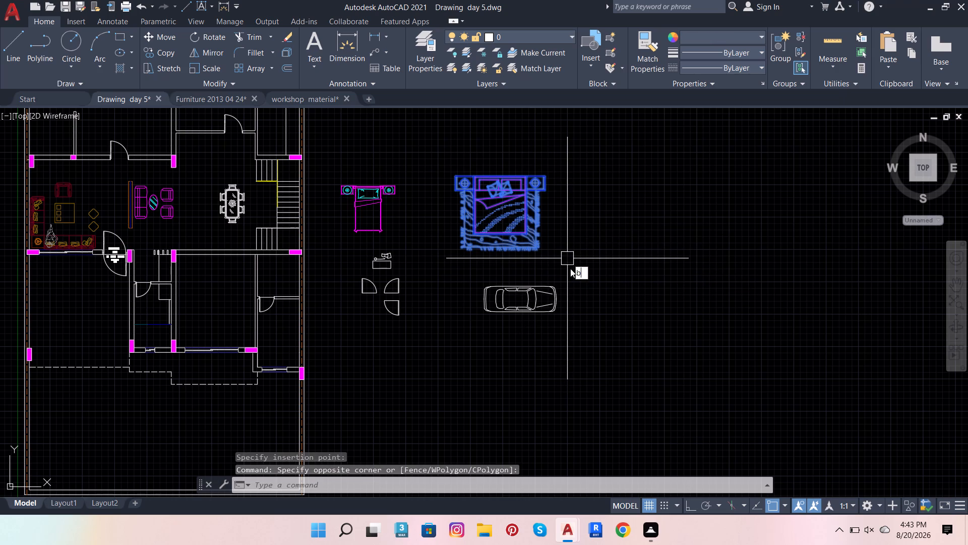
left_click(598, 284)
type("nhrygfd")
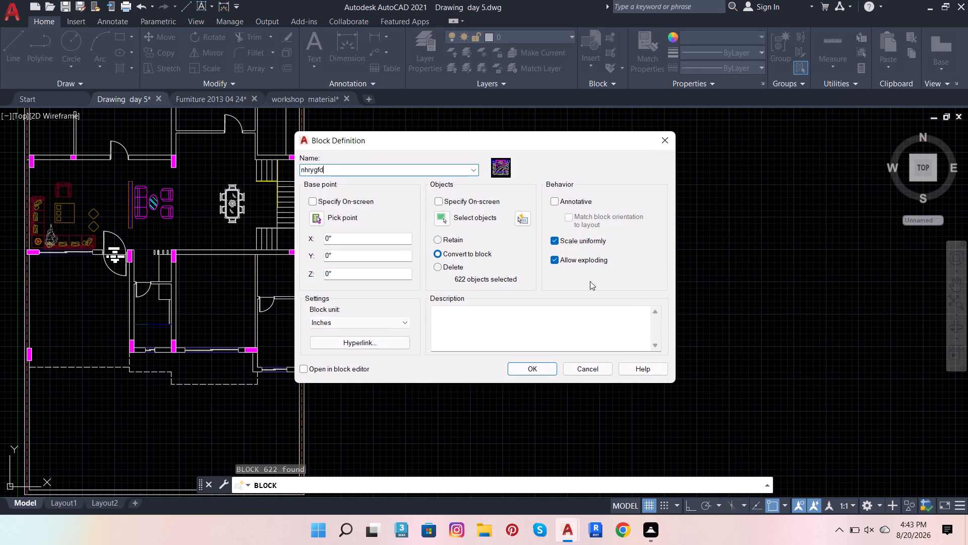
key("u")
type("7yu")
key("Delete")
left_click(534, 364)
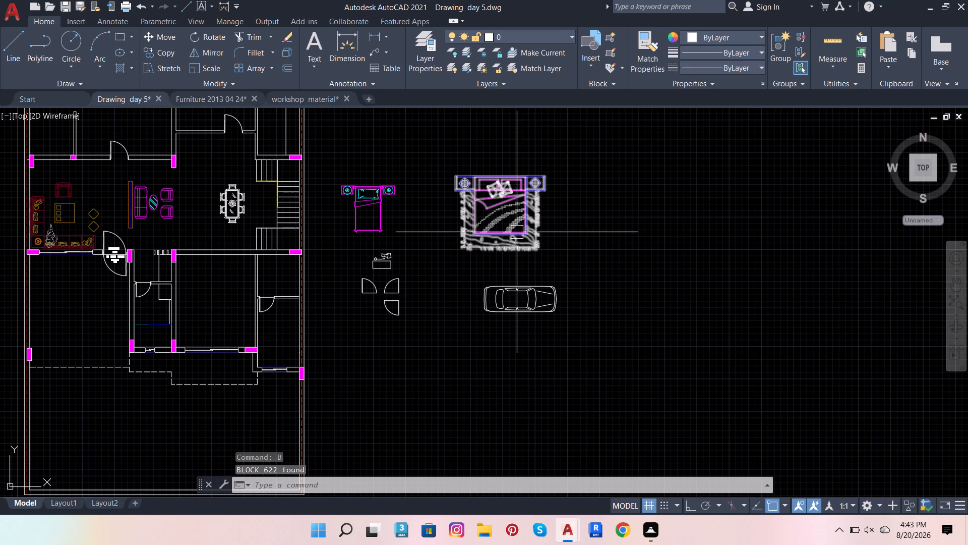
Open the nhrygfdu7yu bed block for editing and assign all its objects to the Defpoints layer.
double_click(517, 232)
left_click(473, 348)
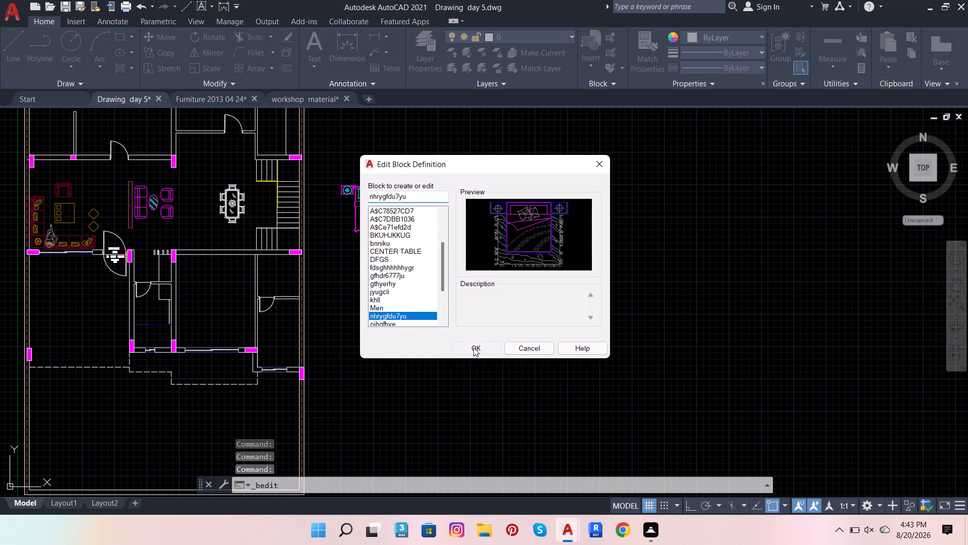
left_click(305, 145)
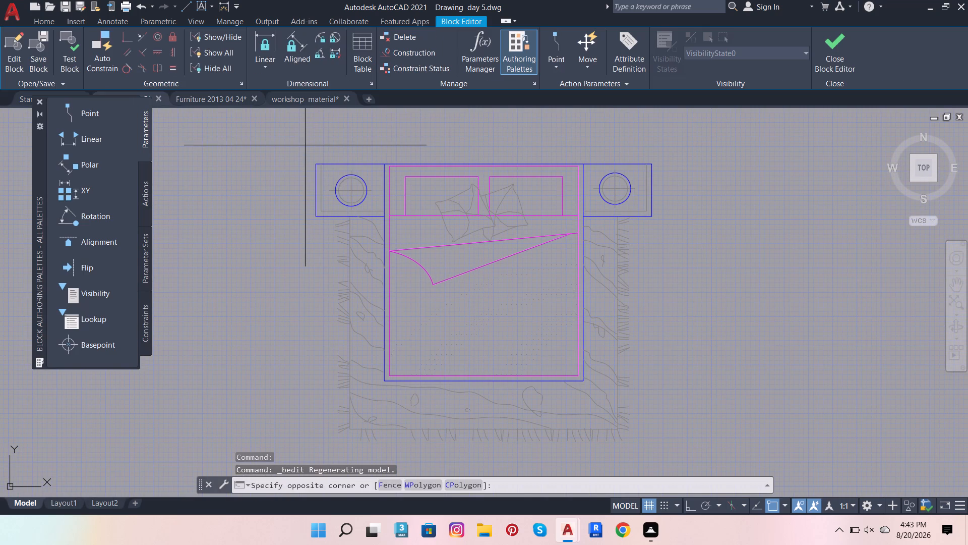
scroll(671, 387, "down", 1)
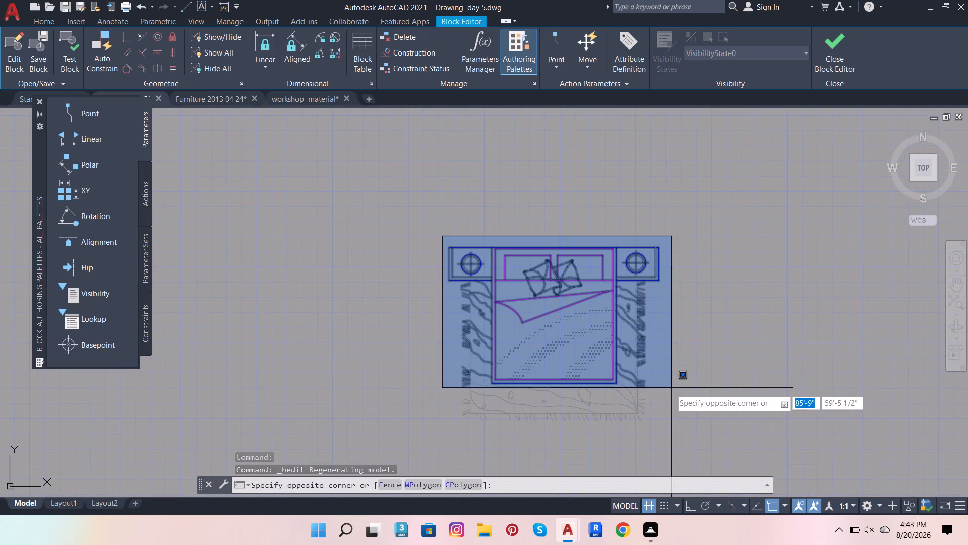
left_click(670, 435)
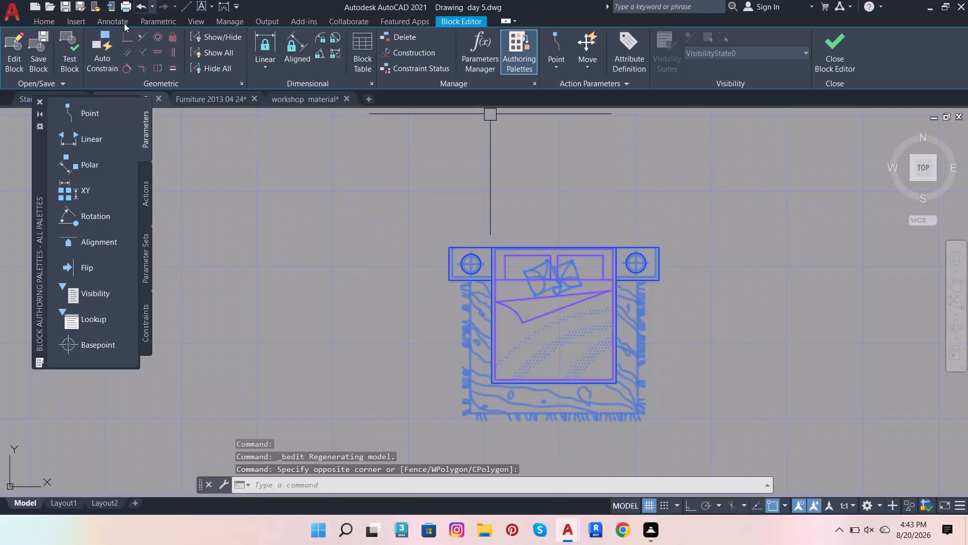
left_click(53, 21)
left_click(480, 40)
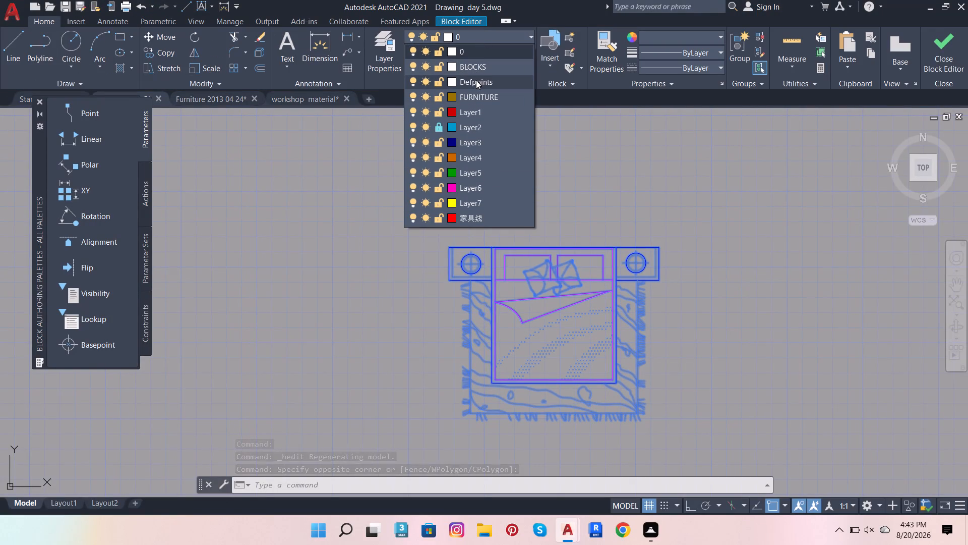
left_click(476, 80)
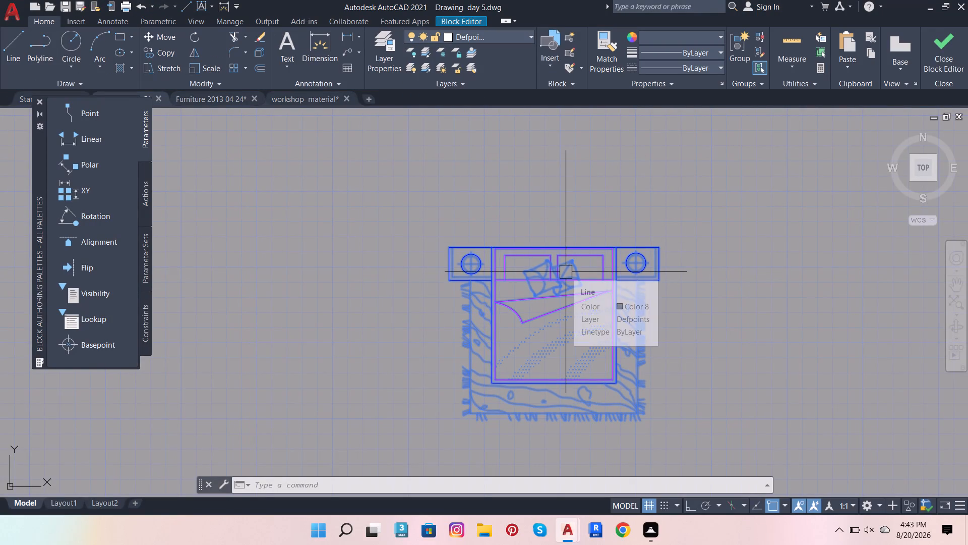
Set the colour of all objects in the double-bed block to White, and close the block editor saving the changes.
double_click(566, 272)
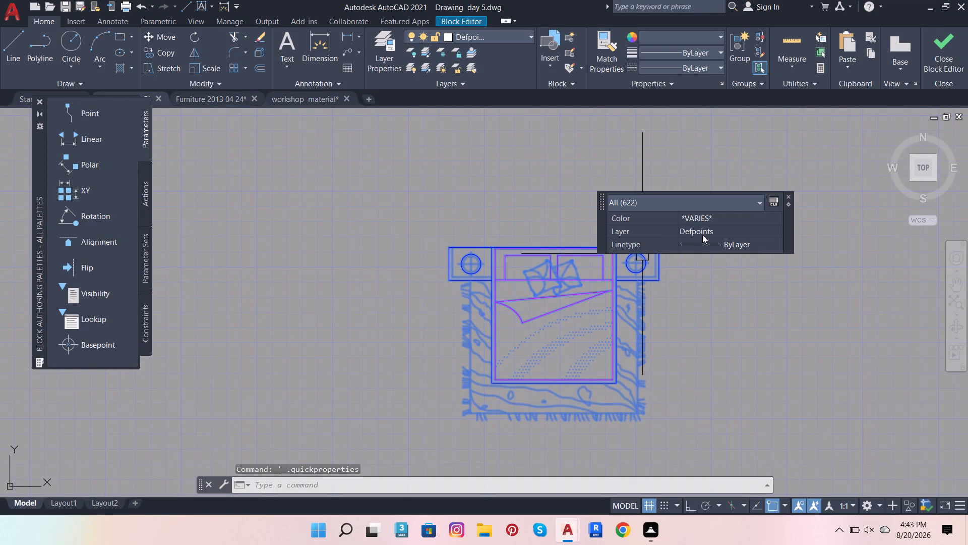
left_click(703, 216)
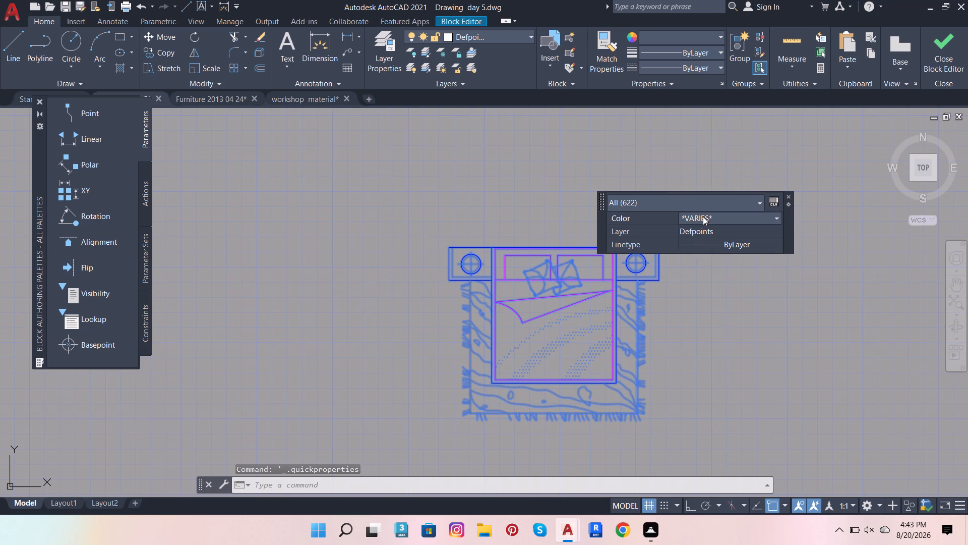
left_click(703, 216)
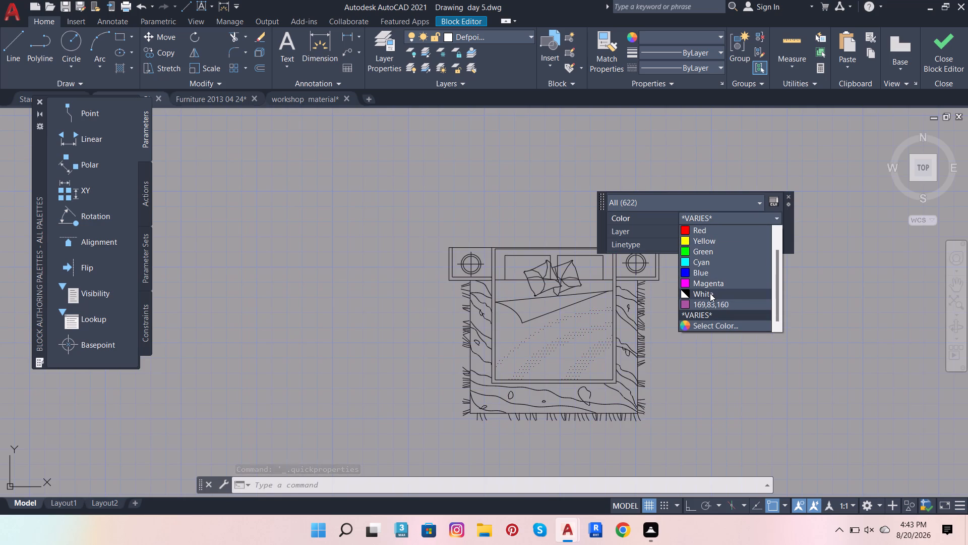
left_click(710, 293)
left_click(958, 60)
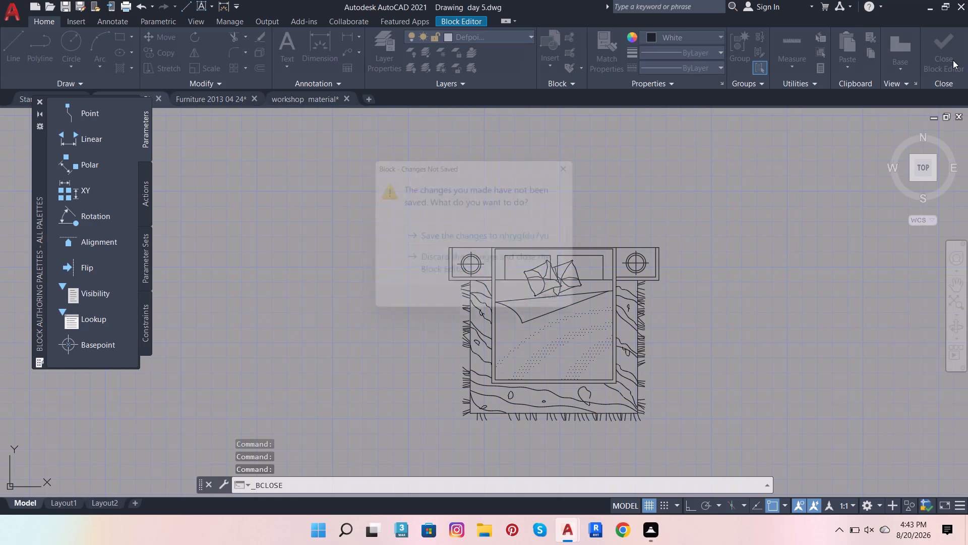
left_click(511, 244)
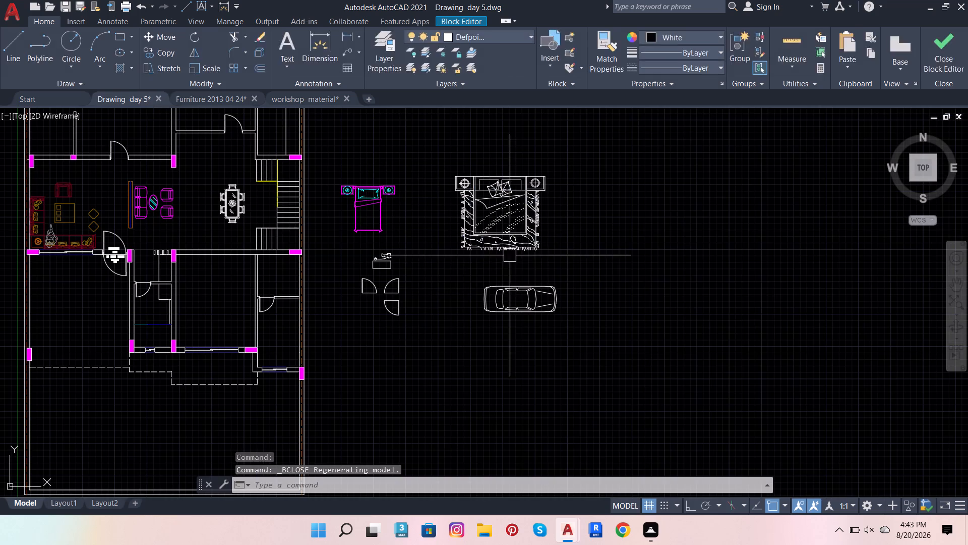
Open the narrow magenta bed's block definition for editing.
scroll(266, 141, "up", 1)
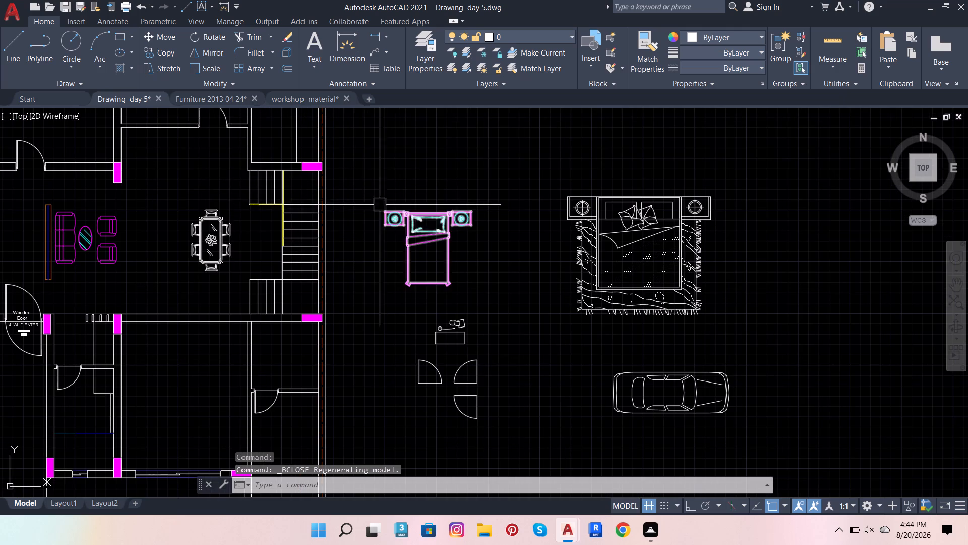
double_click(398, 220)
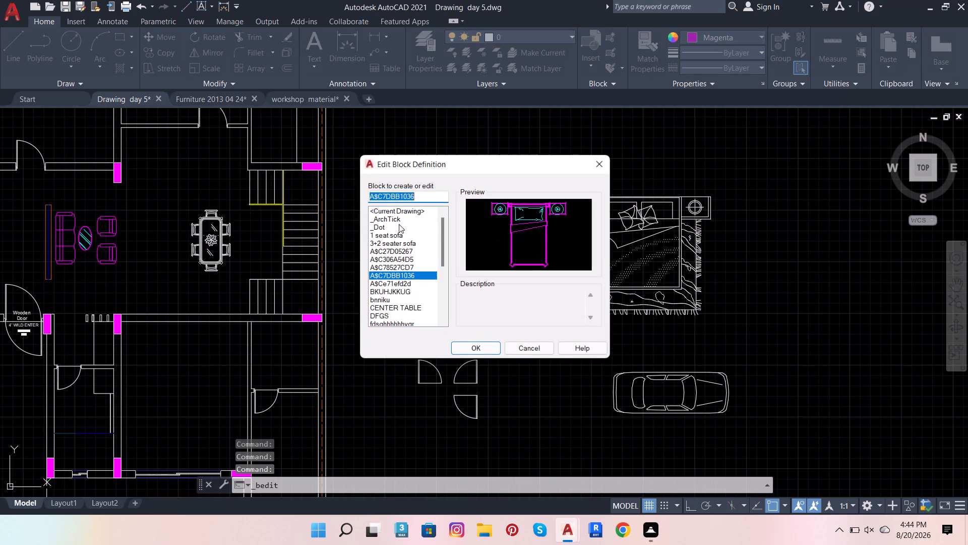
left_click(486, 347)
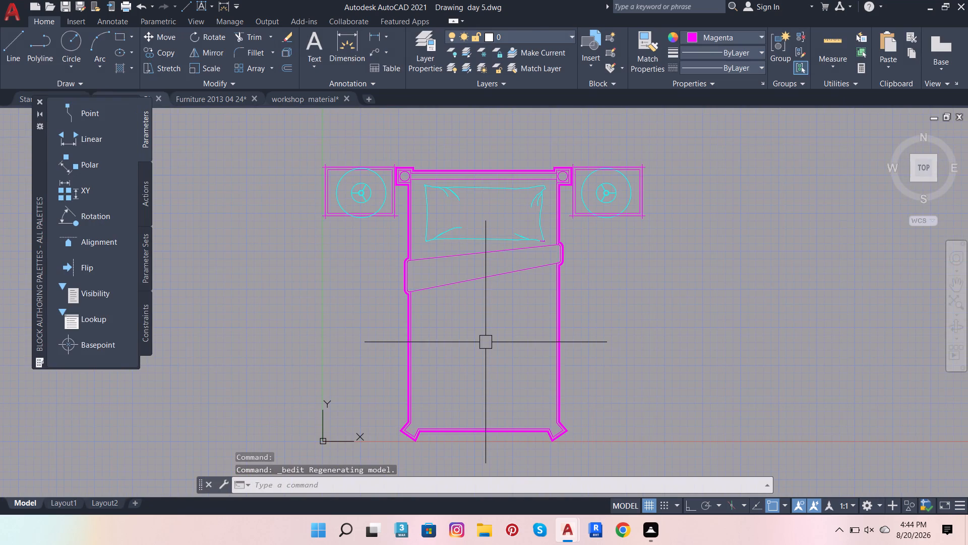
Copy the entire narrow bed set once inside the block, directly east of the original at the same height with the nightstands adjoining.
left_click(244, 128)
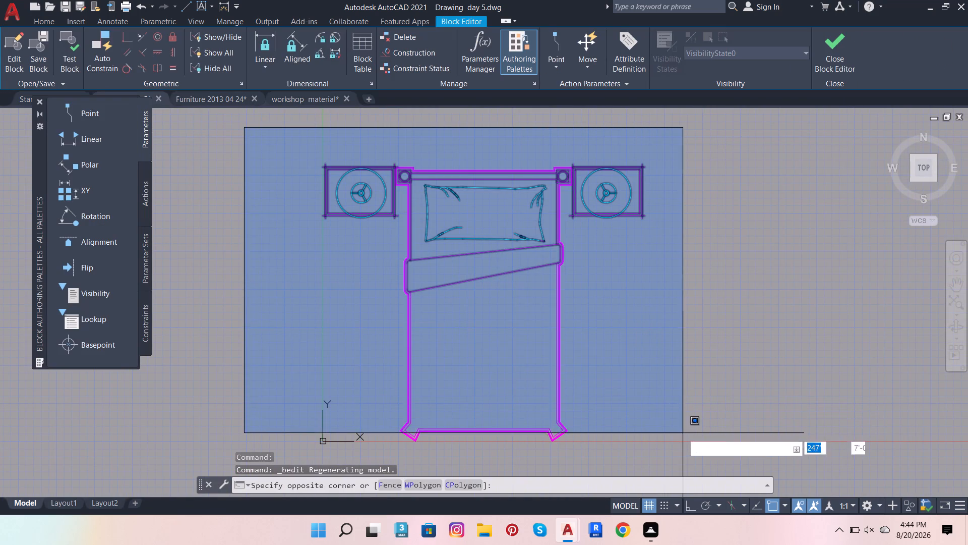
left_click(687, 452)
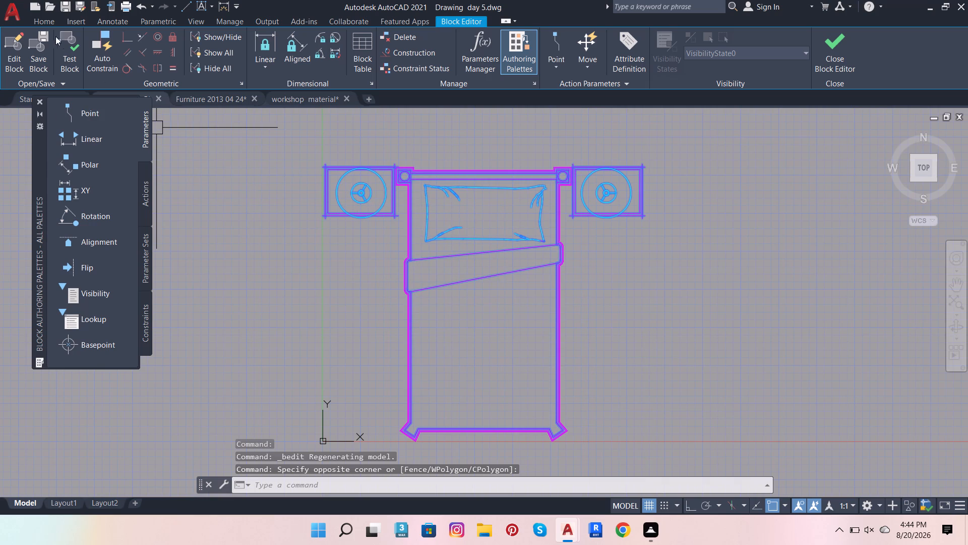
left_click(34, 20)
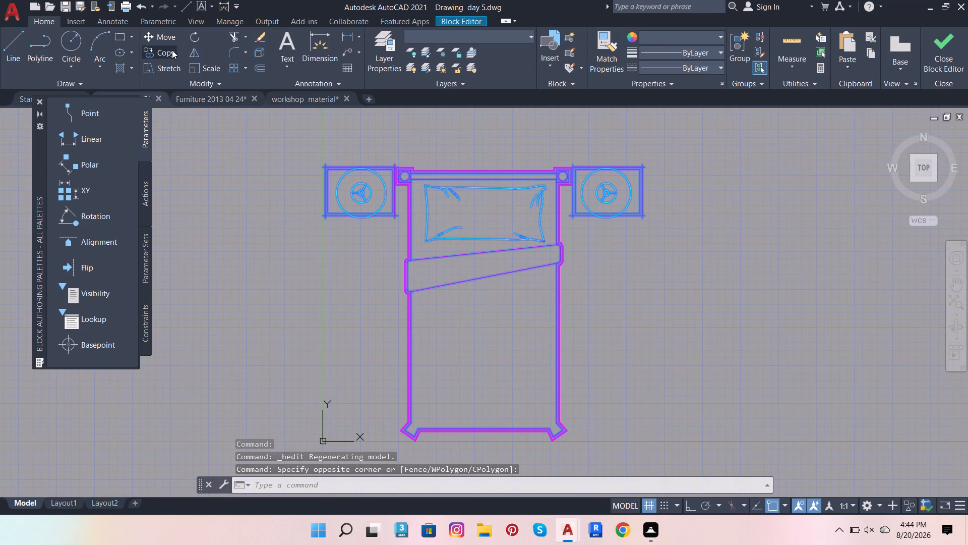
left_click(170, 51)
scroll(311, 212, "up", 5)
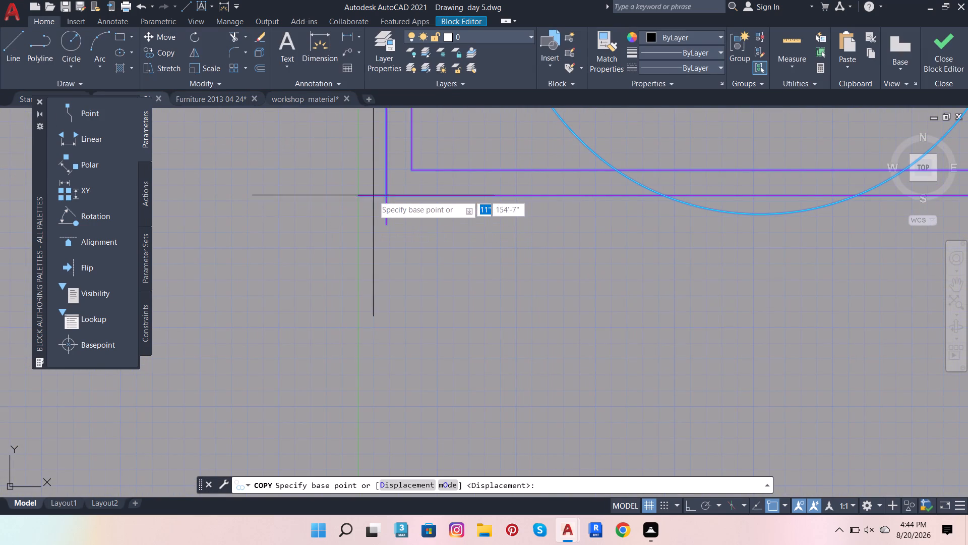
left_click(357, 194)
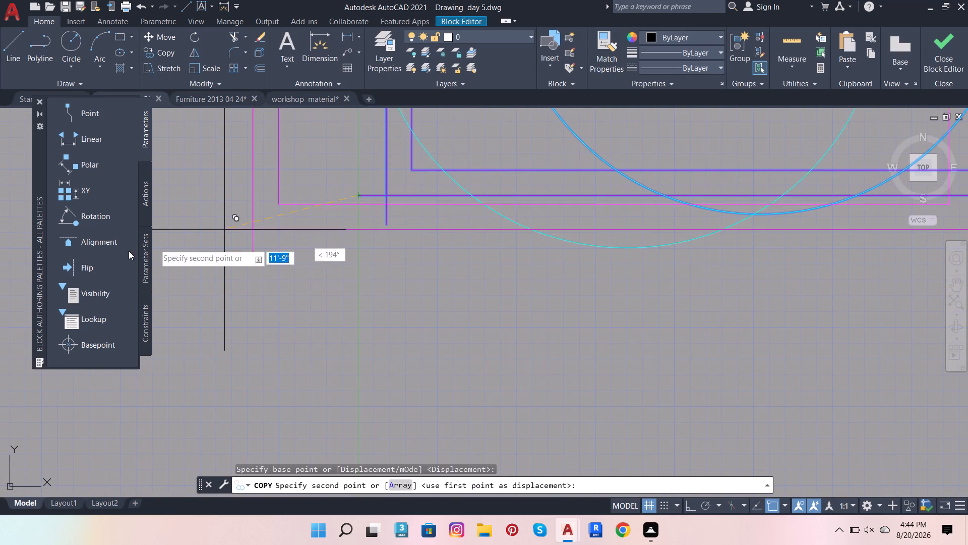
scroll(91, 272, "down", 9)
scroll(278, 276, "down", 7)
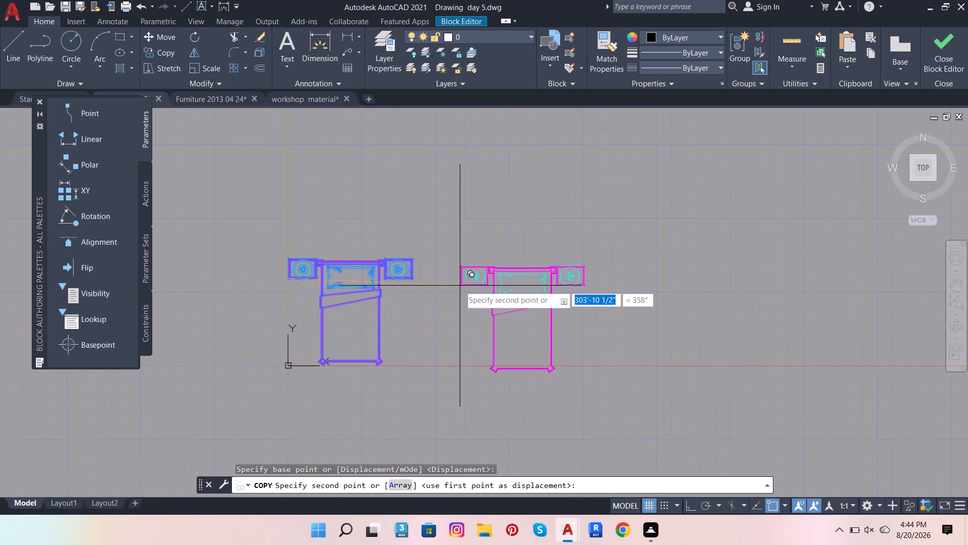
scroll(460, 286, "up", 3)
scroll(280, 240, "up", 3)
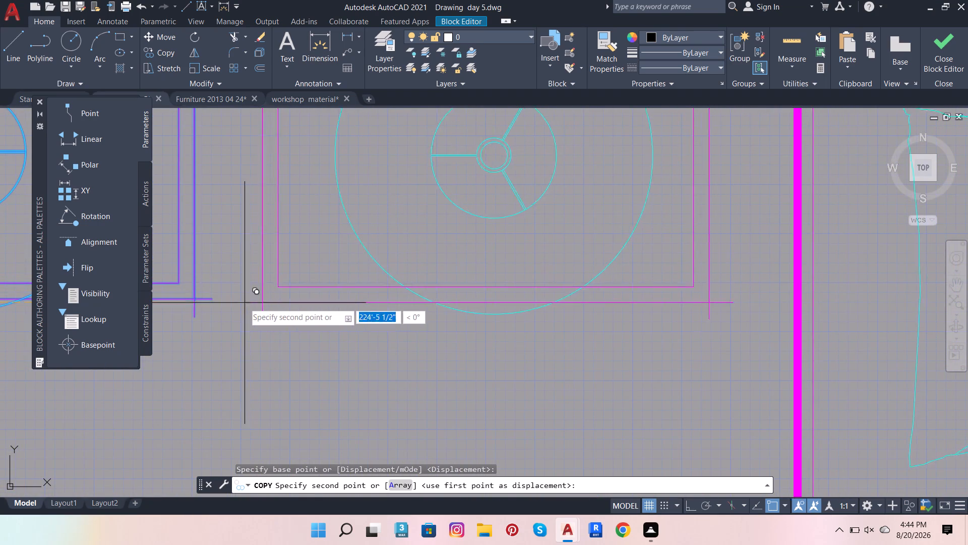
left_click(216, 299)
scroll(264, 307, "down", 3)
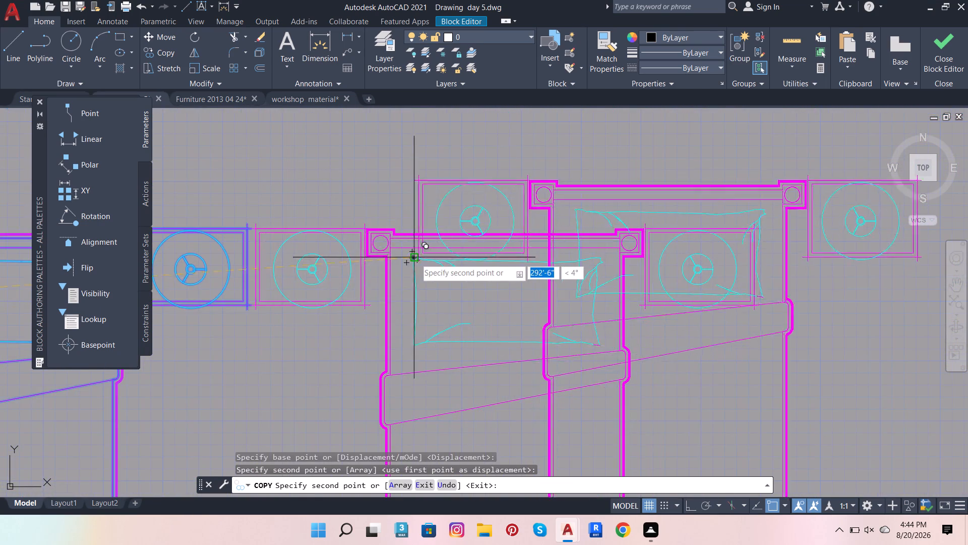
scroll(415, 258, "down", 5)
key("Escape")
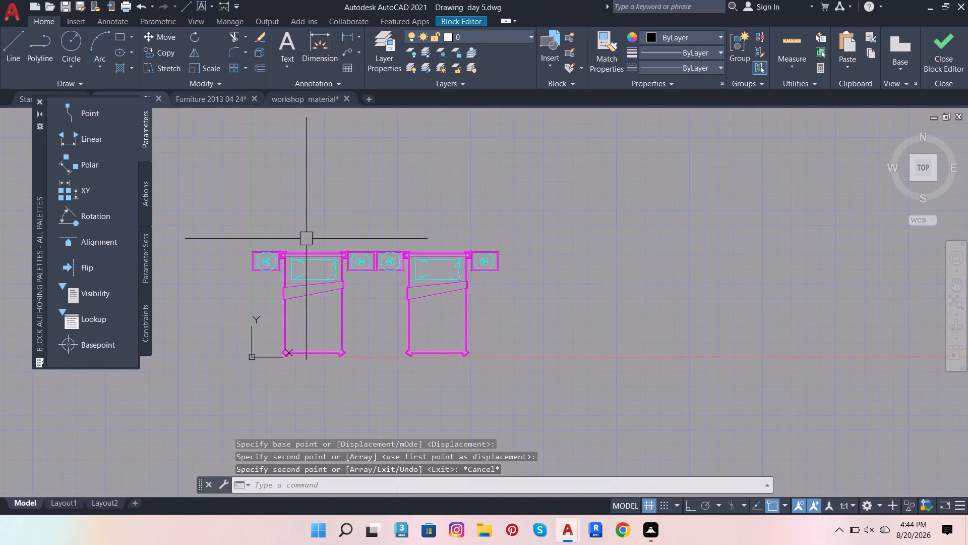
Set the colour of the top headboard line of the original narrow bed to White.
left_click_drag(240, 225, 259, 232)
key("Escape")
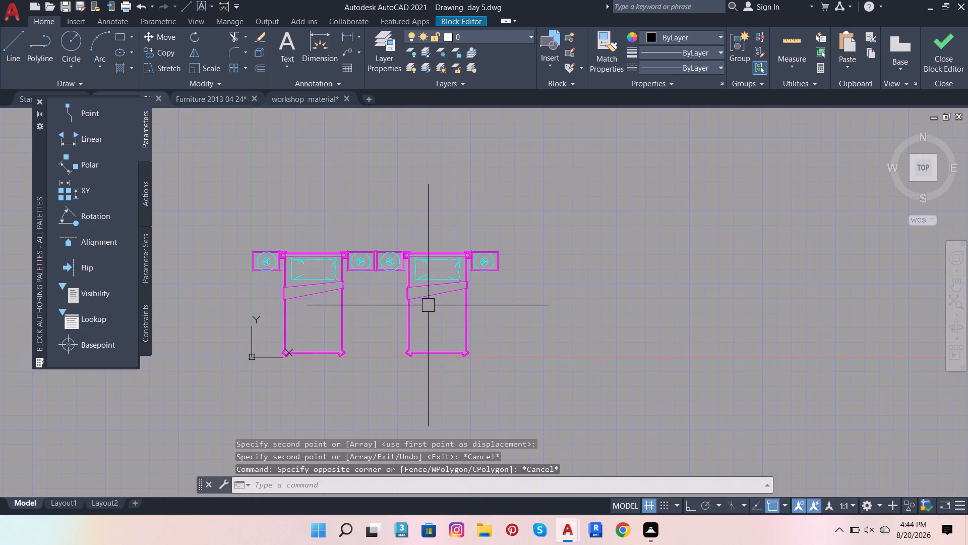
double_click(302, 247)
left_click(463, 193)
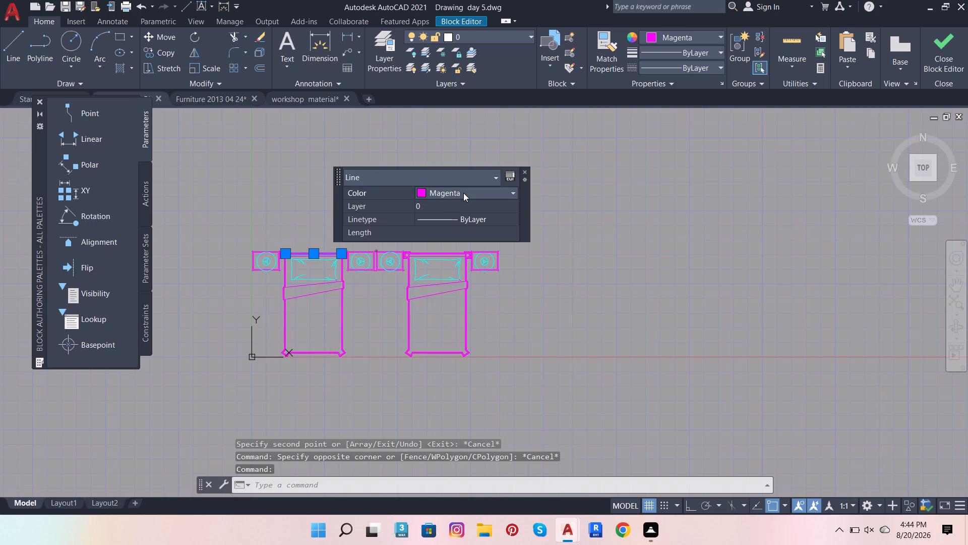
left_click(461, 191)
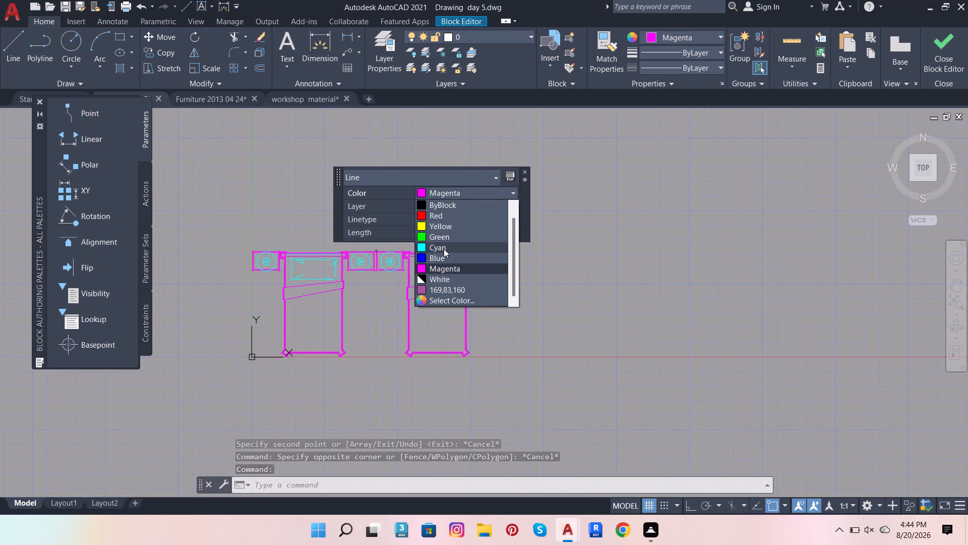
left_click(442, 278)
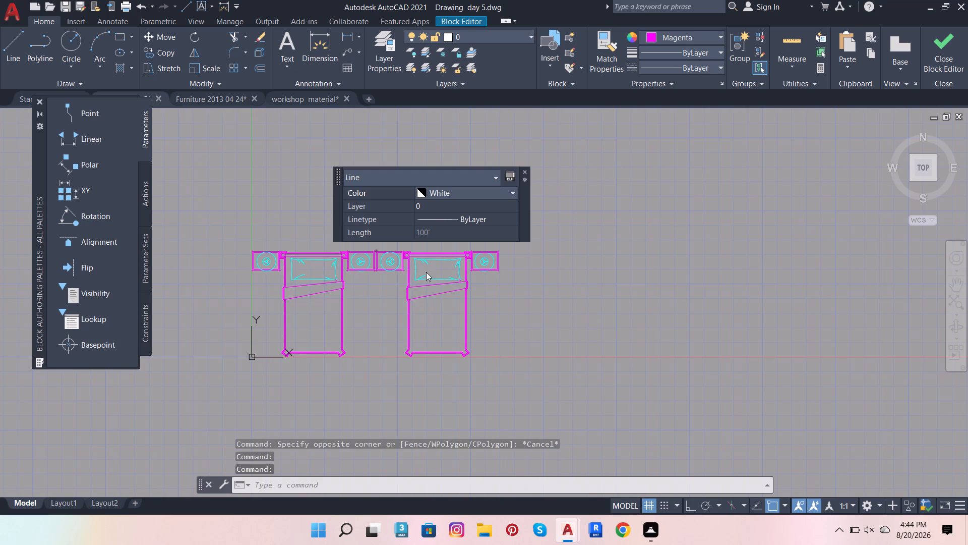
key("Escape")
Set the colour of all objects in the narrow-bed block to White, and close the block editor saving the changes.
left_click_drag(221, 214, 249, 229)
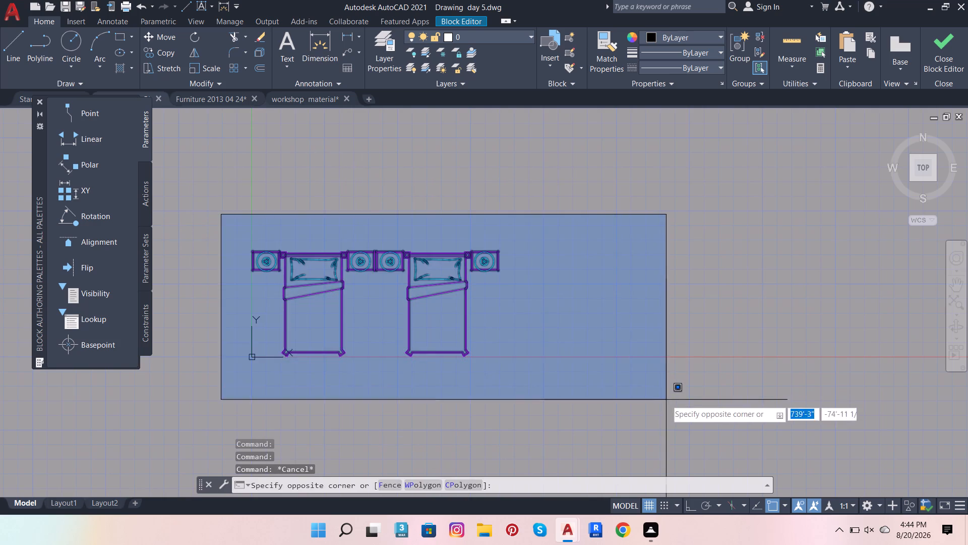
left_click(666, 400)
double_click(338, 355)
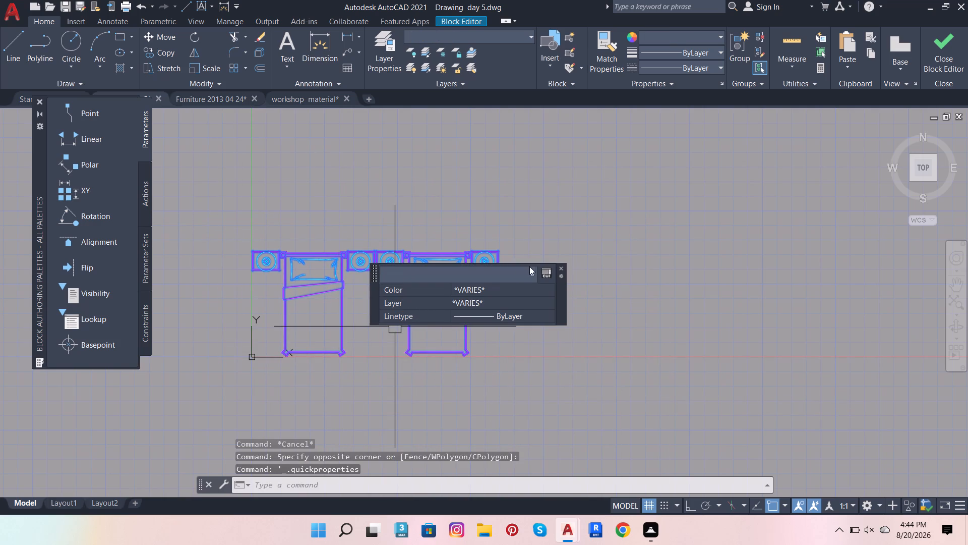
left_click(513, 292)
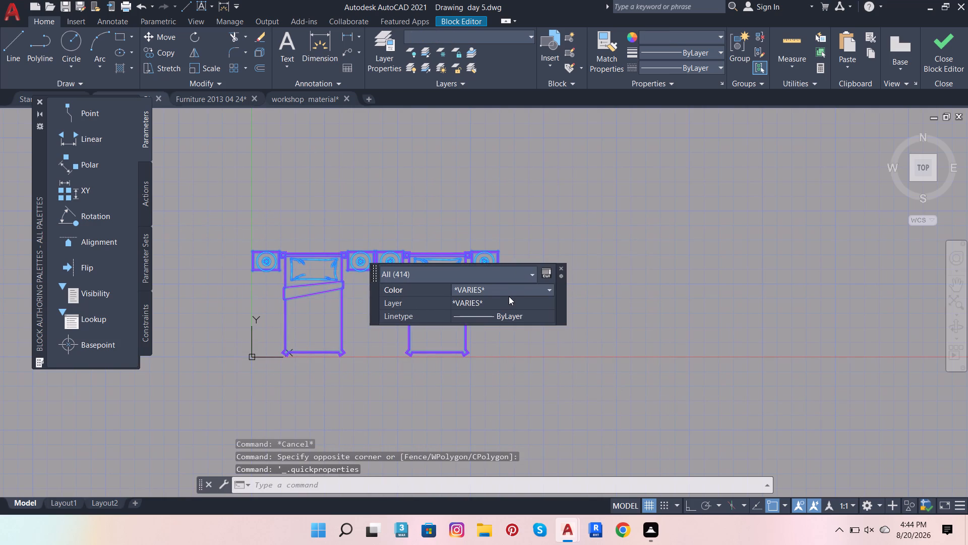
left_click(508, 291)
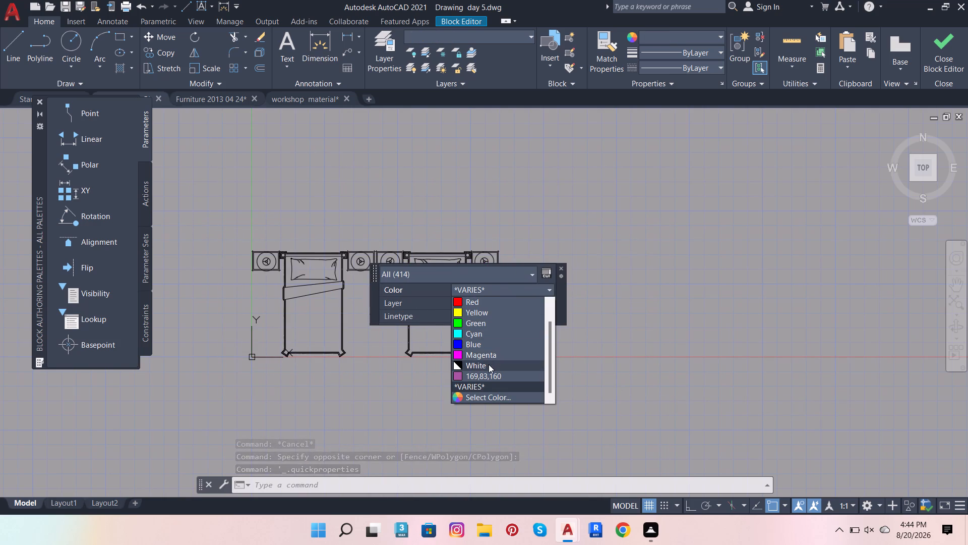
left_click(489, 364)
key("Escape")
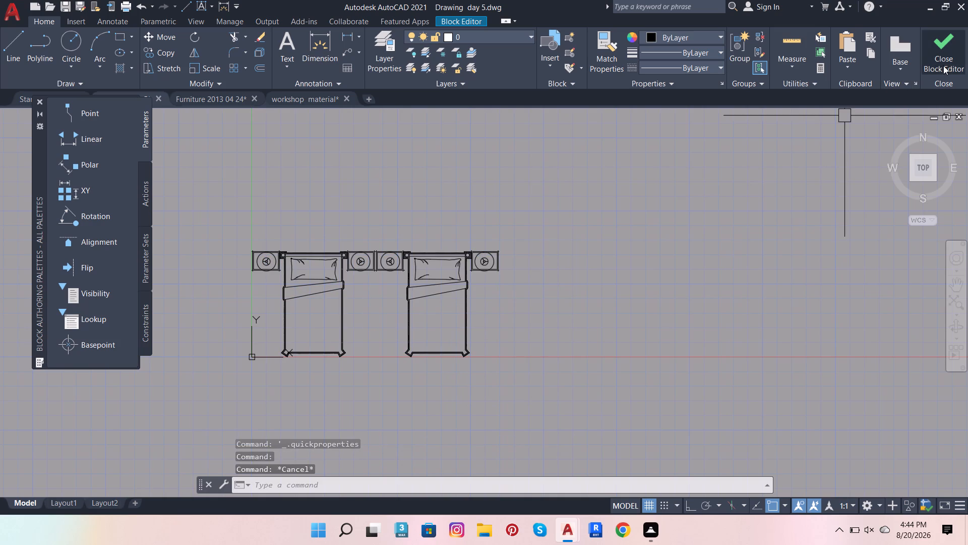
left_click(943, 66)
left_click(518, 243)
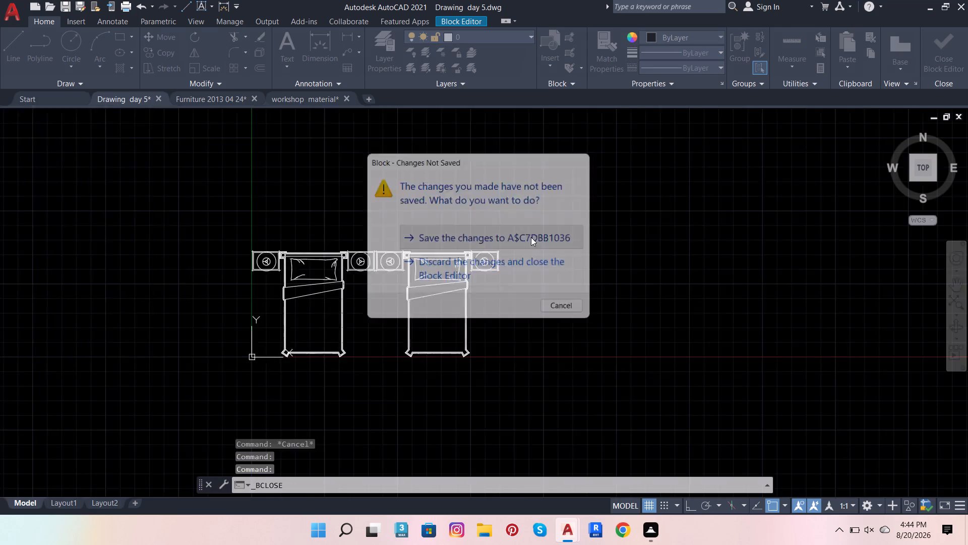
key("Escape")
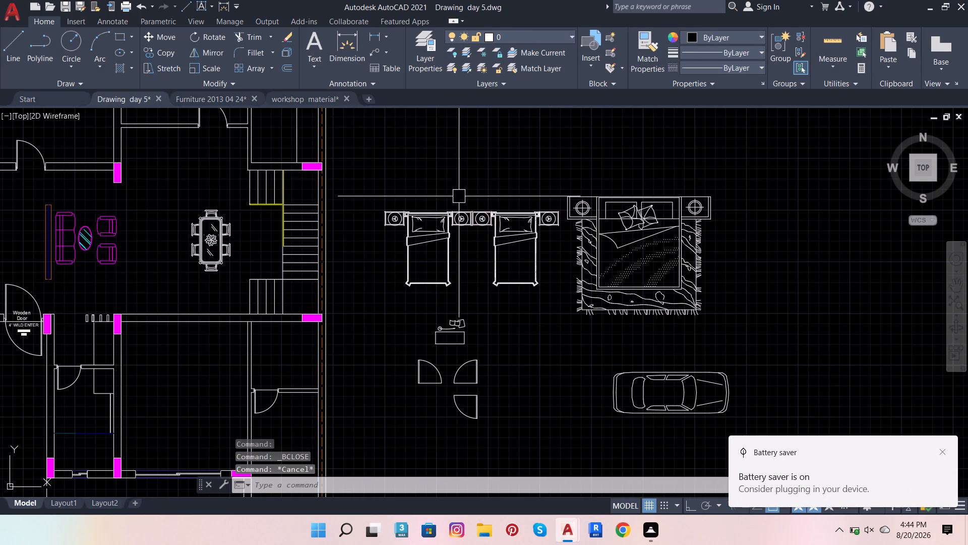
key("Escape")
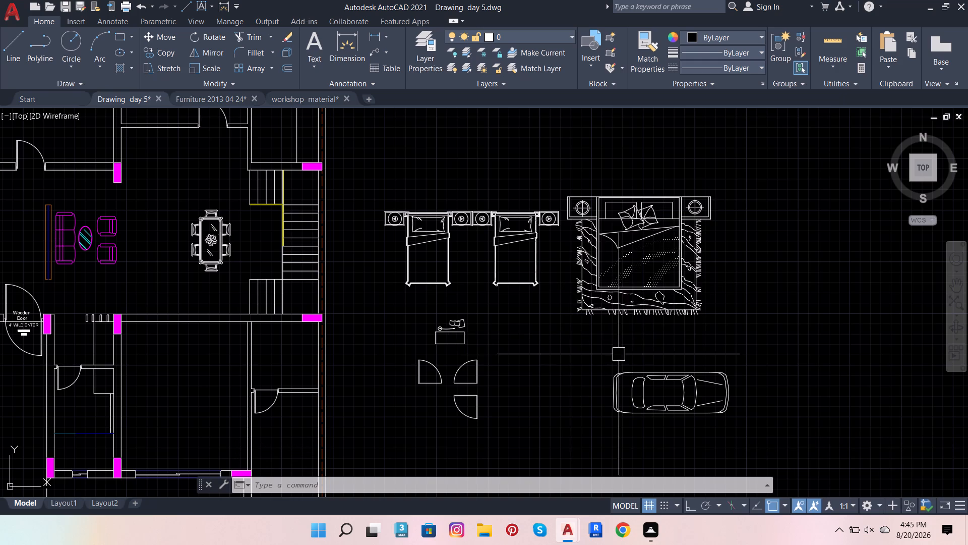
Scale the oversized plant block northeast of the floor plan down to a small fraction of its size.
scroll(642, 357, "down", 6)
scroll(671, 295, "up", 2)
scroll(682, 287, "down", 4)
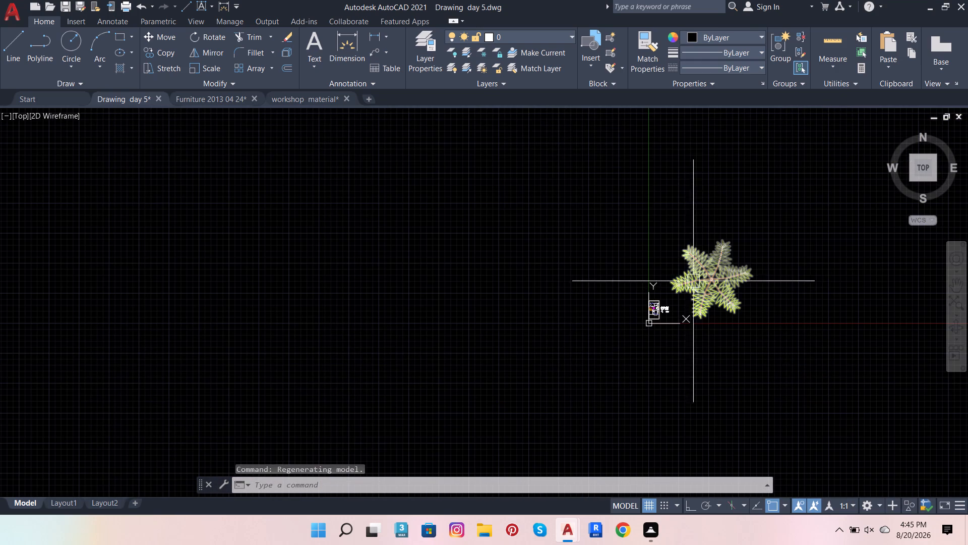
left_click(703, 275)
scroll(812, 218, "up", 2)
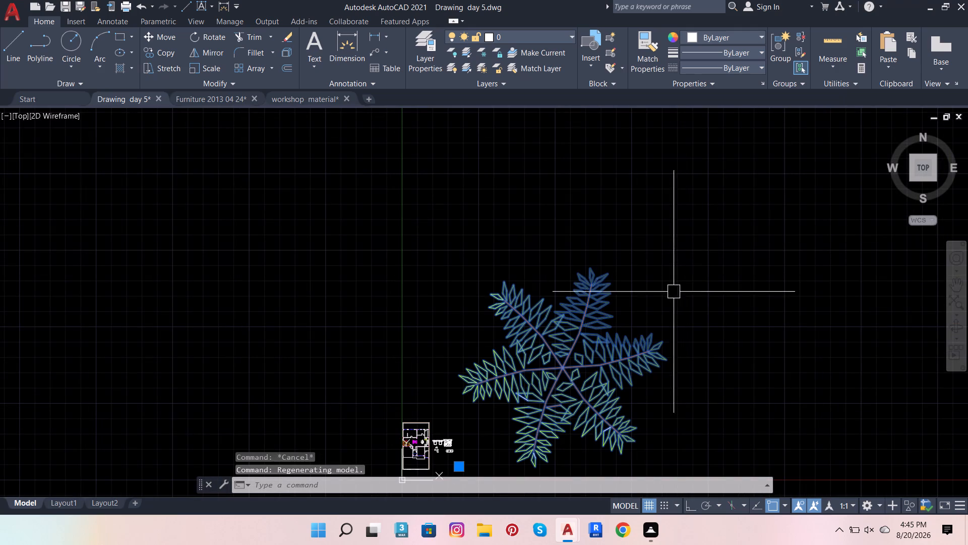
left_click(201, 74)
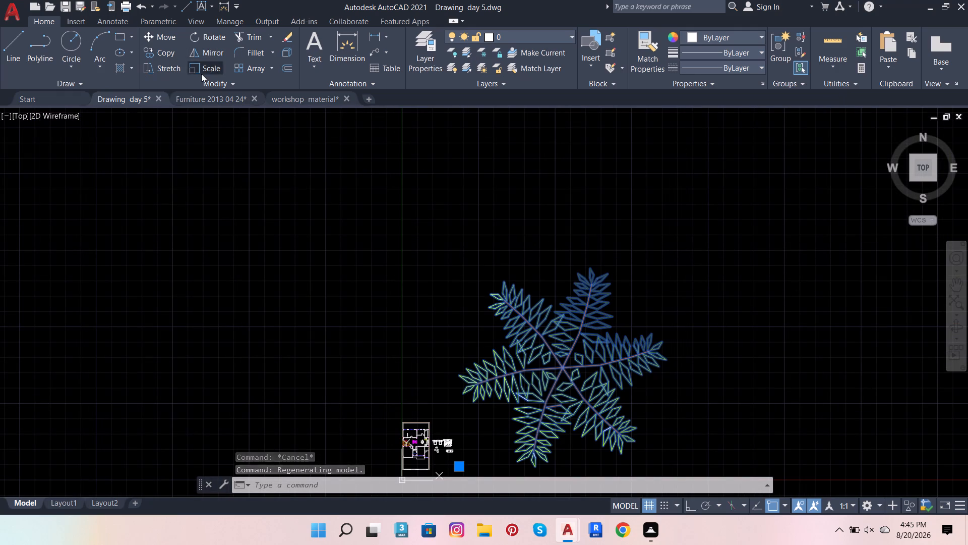
left_click(472, 407)
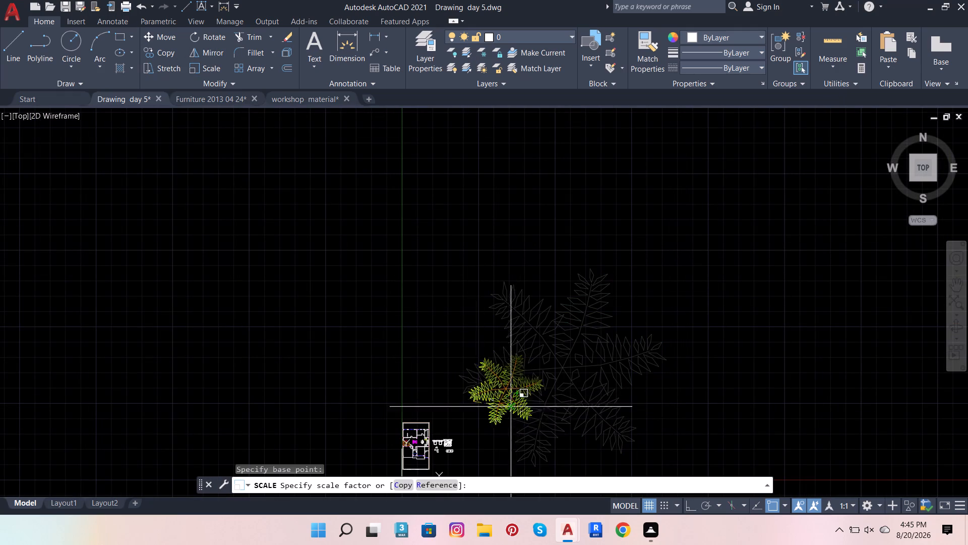
scroll(487, 406, "up", 3)
scroll(487, 399, "down", 1)
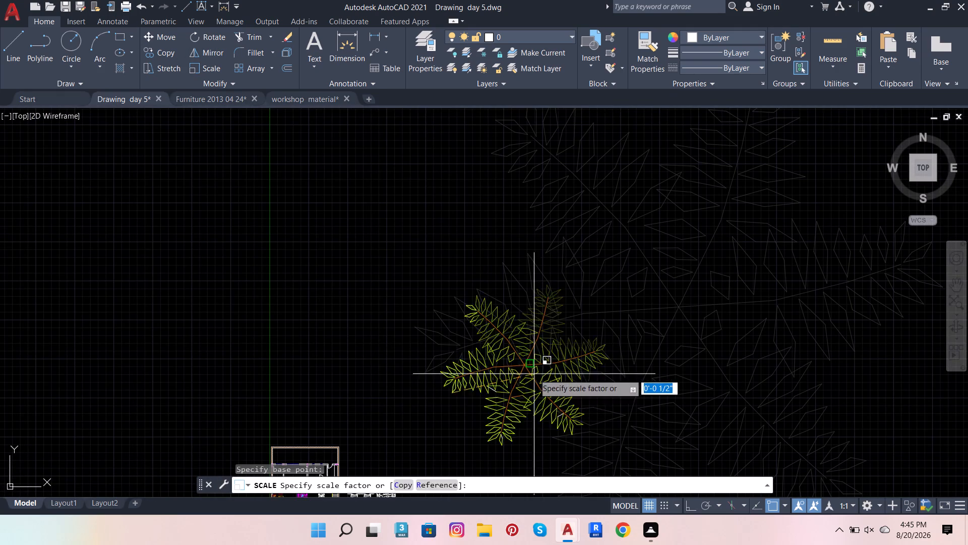
scroll(454, 384, "up", 3)
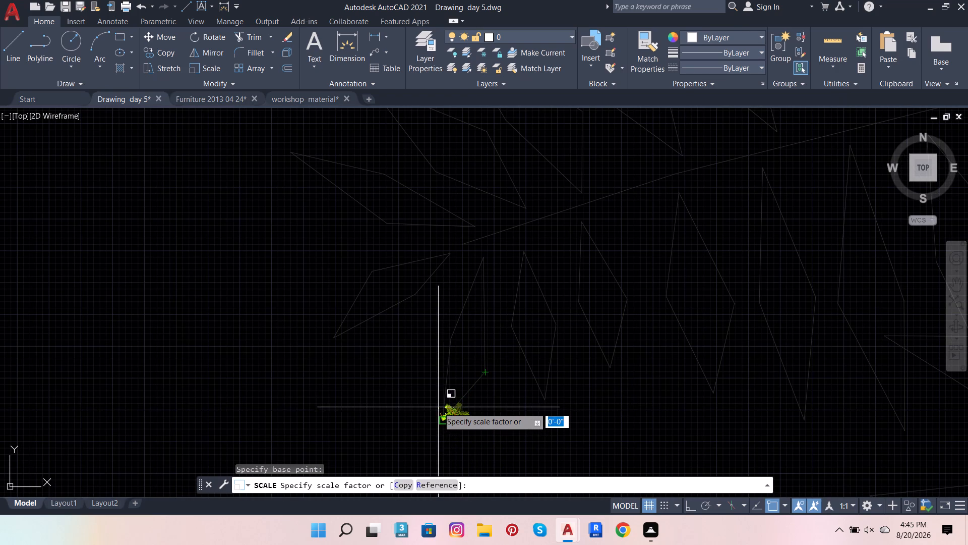
left_click(426, 413)
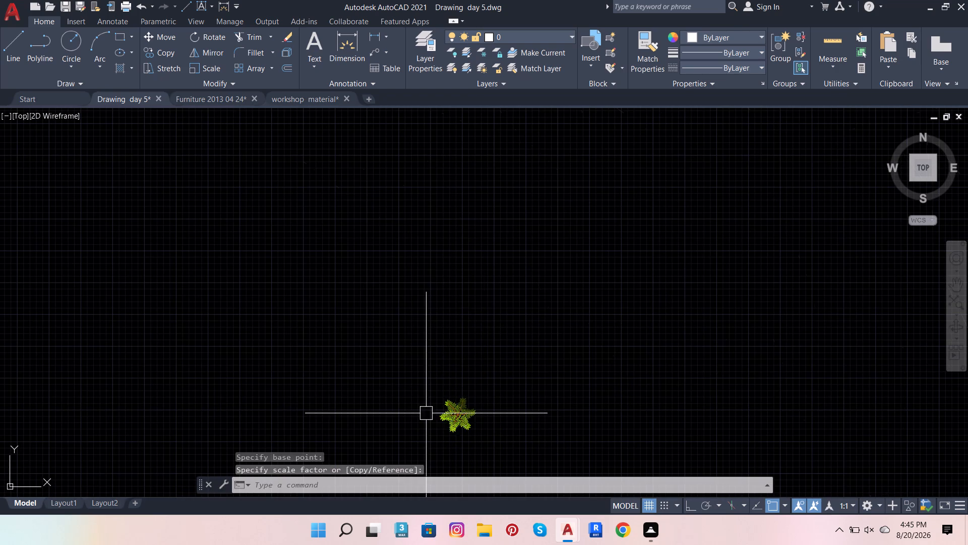
Move the reduced plant block to the empty area just outside the plan's west wall, beside the lounge.
scroll(543, 375, "down", 3)
scroll(539, 428, "up", 2)
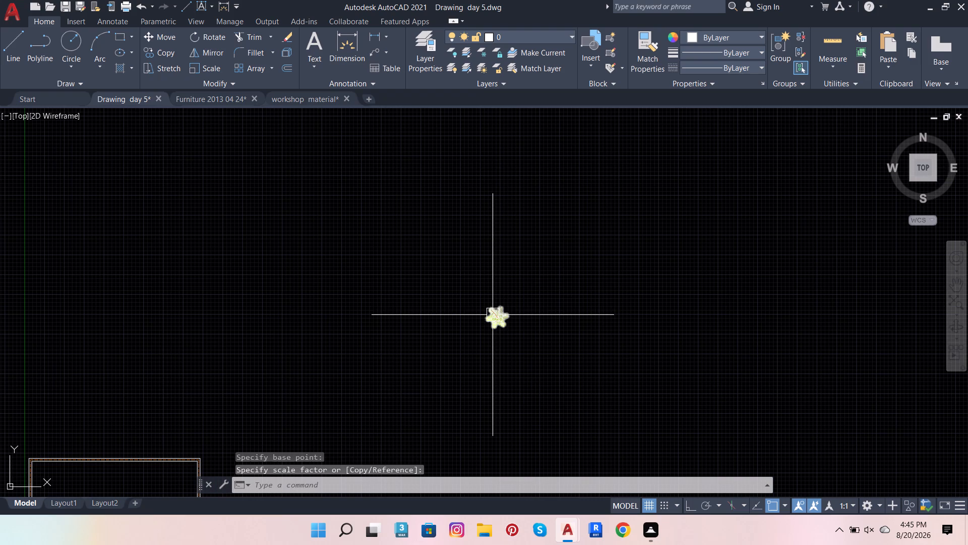
left_click(493, 315)
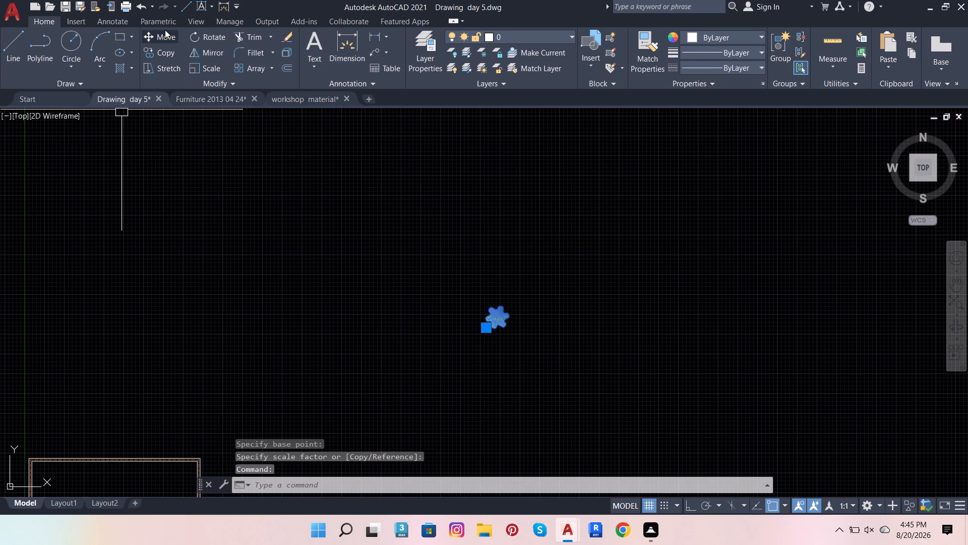
left_click(165, 30)
left_click(497, 318)
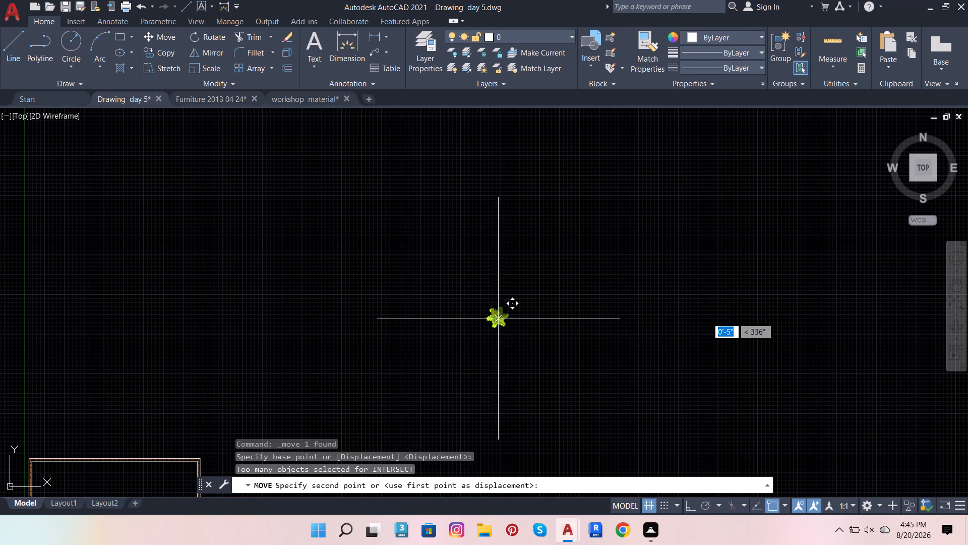
scroll(683, 288, "down", 5)
scroll(634, 339, "up", 4)
scroll(614, 193, "up", 1)
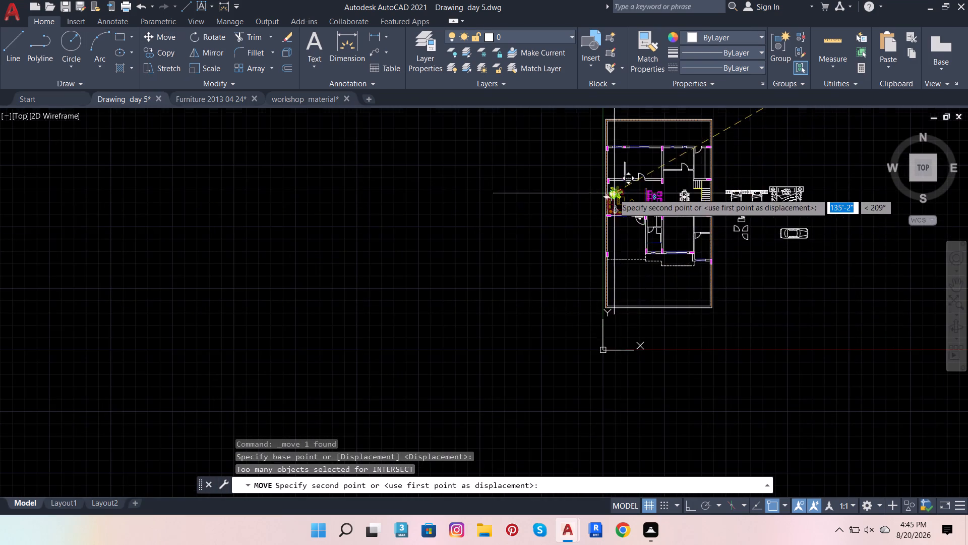
scroll(613, 194, "up", 4)
scroll(606, 282, "down", 3)
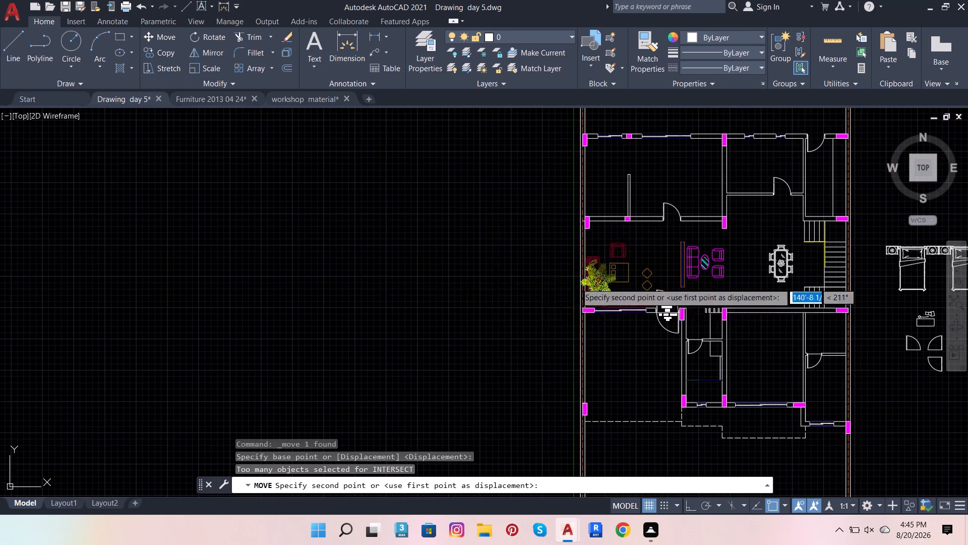
left_click(524, 318)
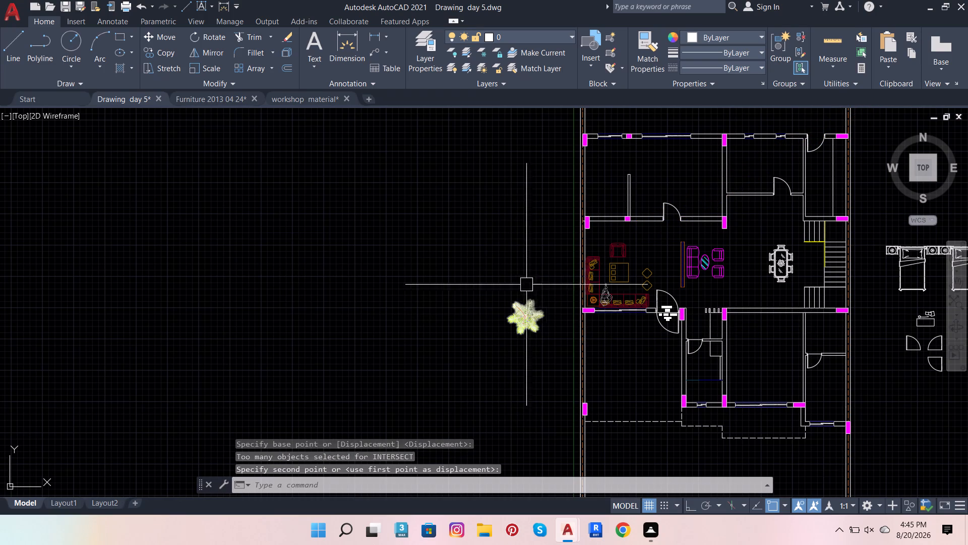
Scale the plant block down again, using its lower west edge as base point, to suit the lounge's round corner table.
left_click(535, 321)
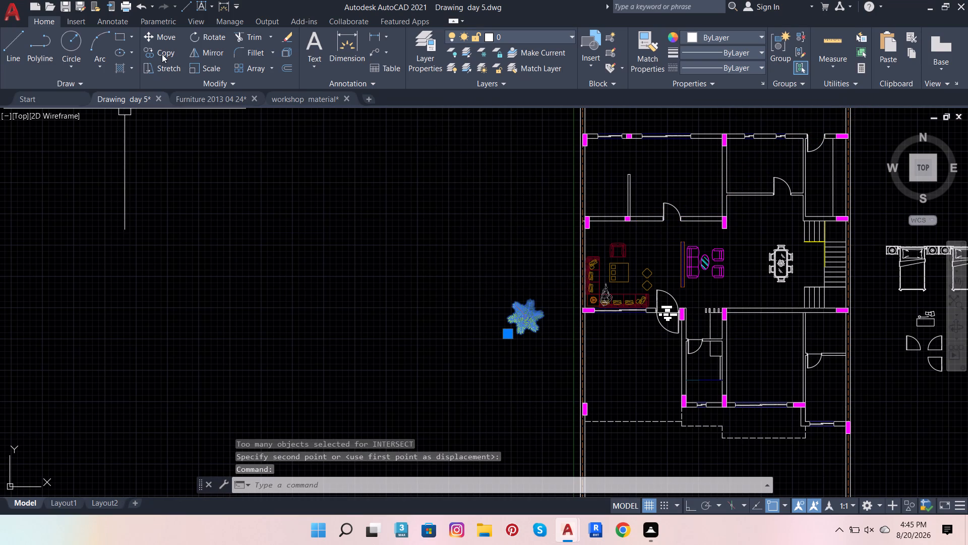
left_click(213, 72)
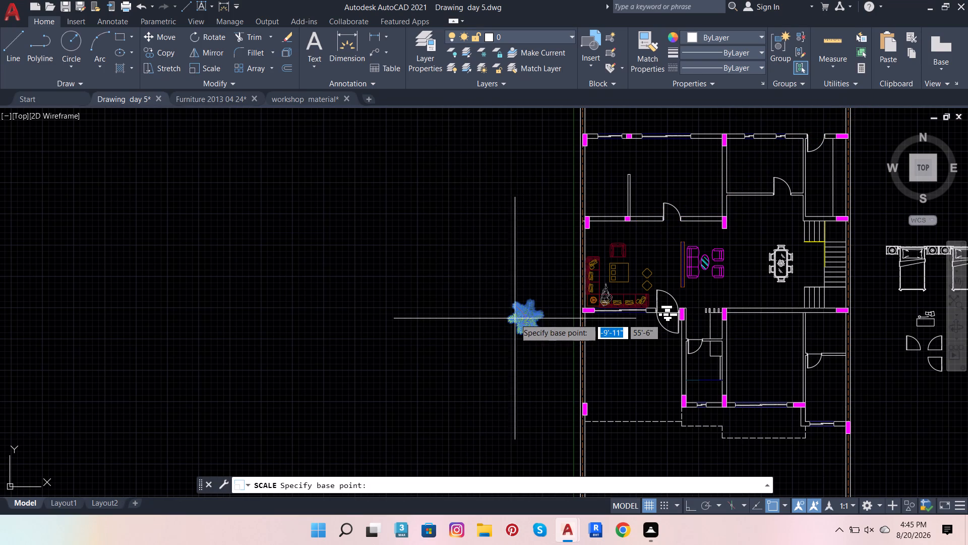
left_click(508, 326)
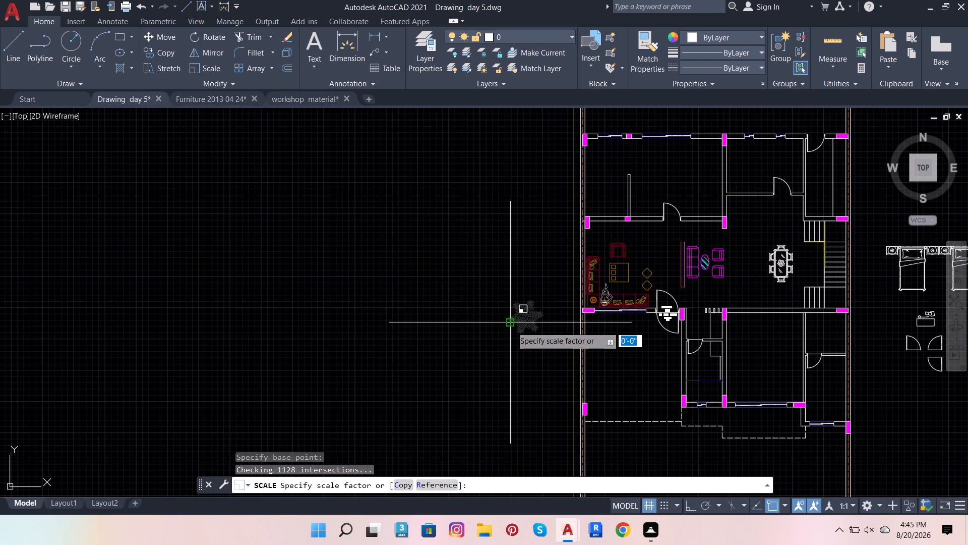
scroll(511, 326, "up", 4)
left_click(513, 322)
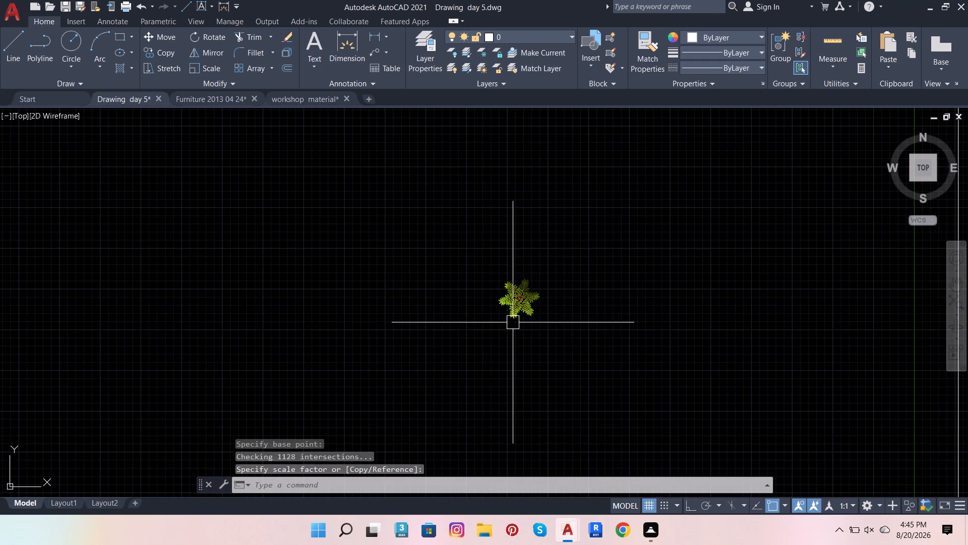
Move the plant block into the lounge, onto the round table at the southwest corner of the red sofa.
left_click(516, 303)
left_click(155, 36)
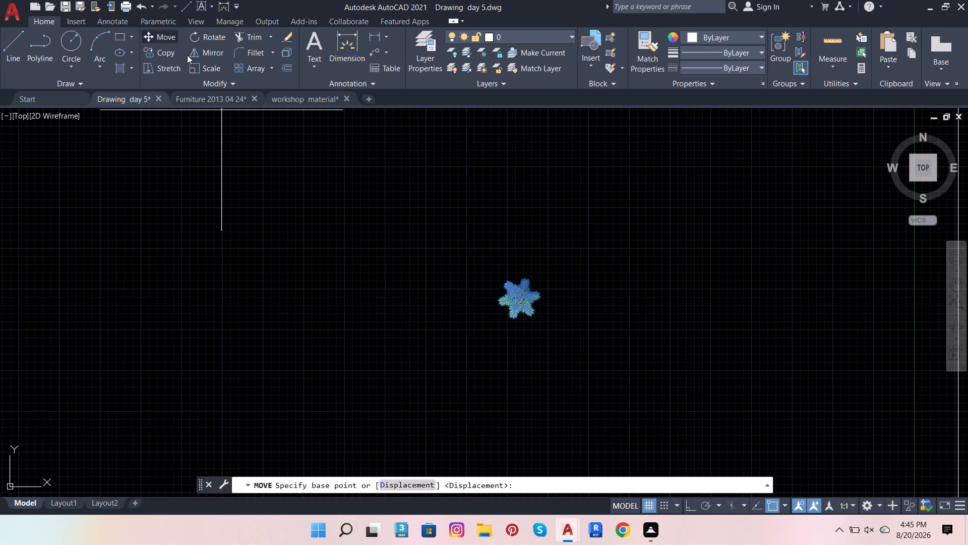
left_click(500, 296)
scroll(384, 310, "down", 3)
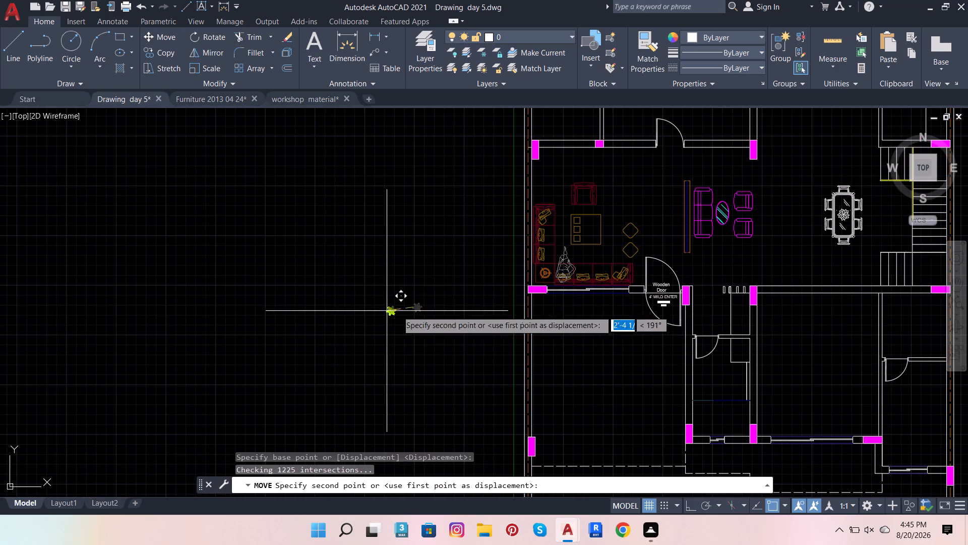
scroll(539, 283, "up", 3)
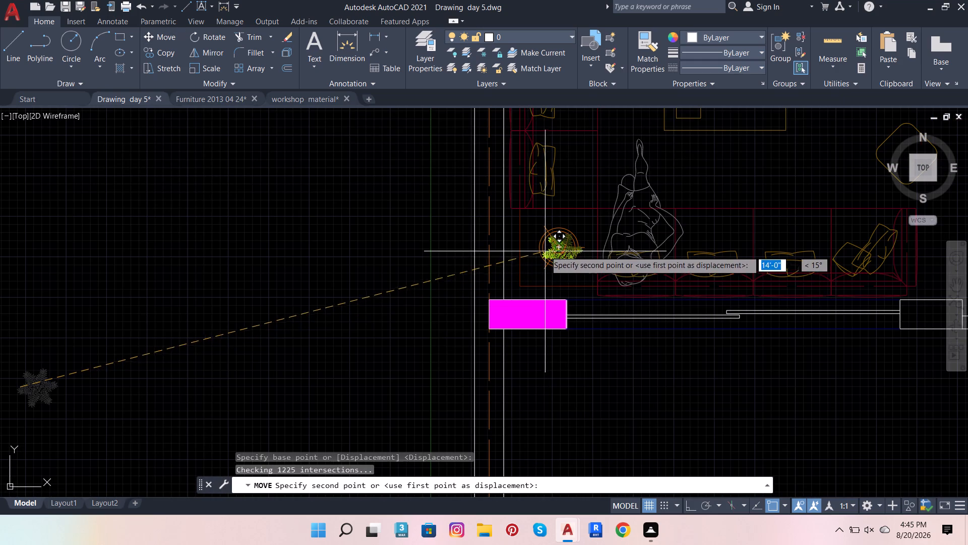
scroll(546, 249, "up", 2)
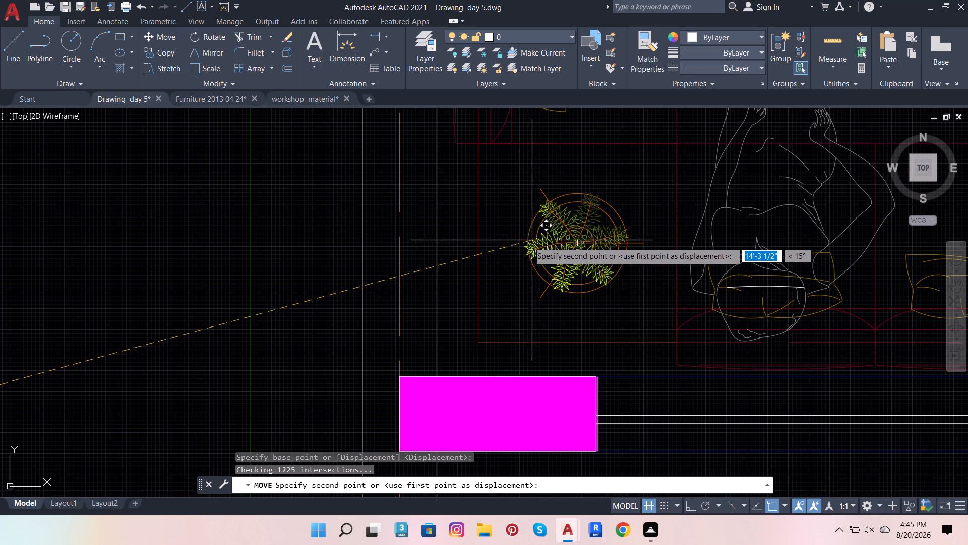
left_click(533, 240)
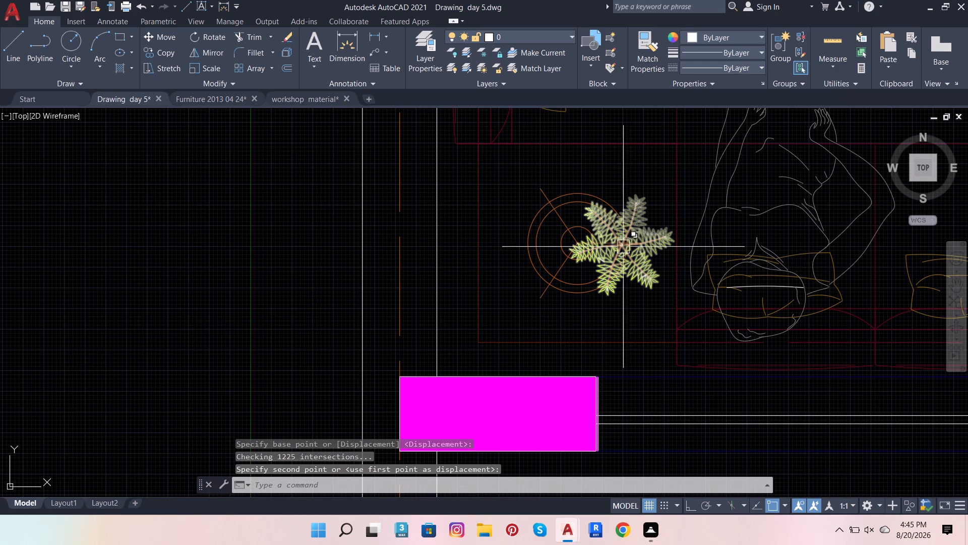
Move the plant block by its stem centre to the centre point of the round corner table.
left_click(626, 246)
left_click(169, 33)
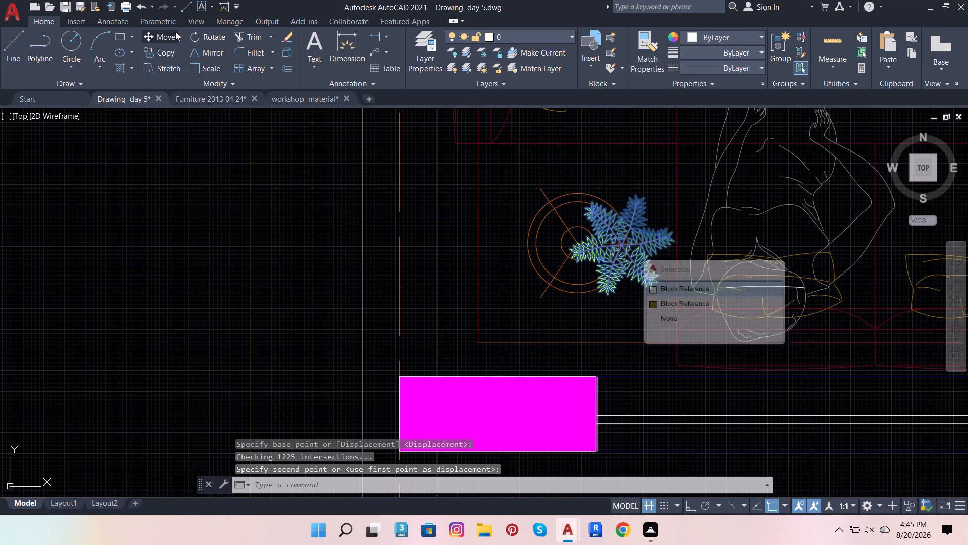
scroll(633, 239, "up", 4)
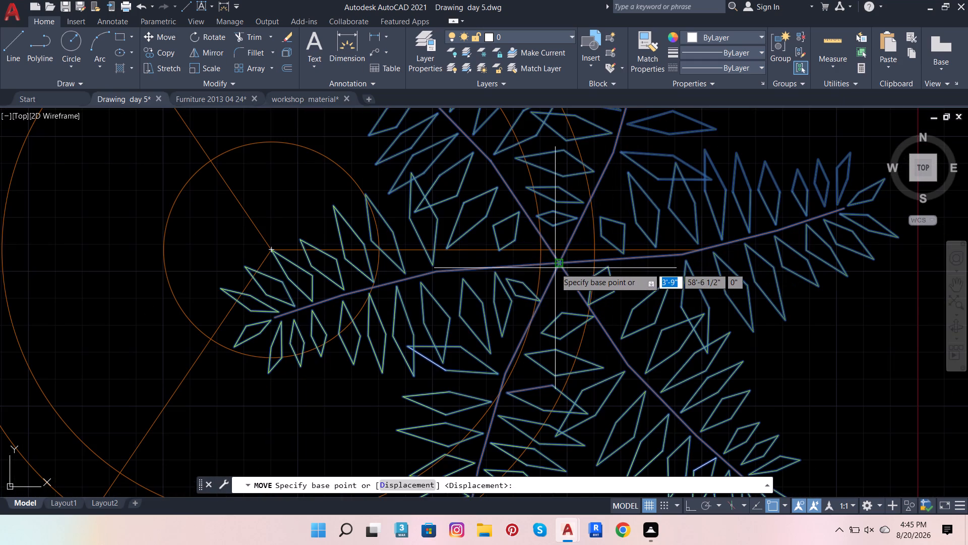
left_click(560, 264)
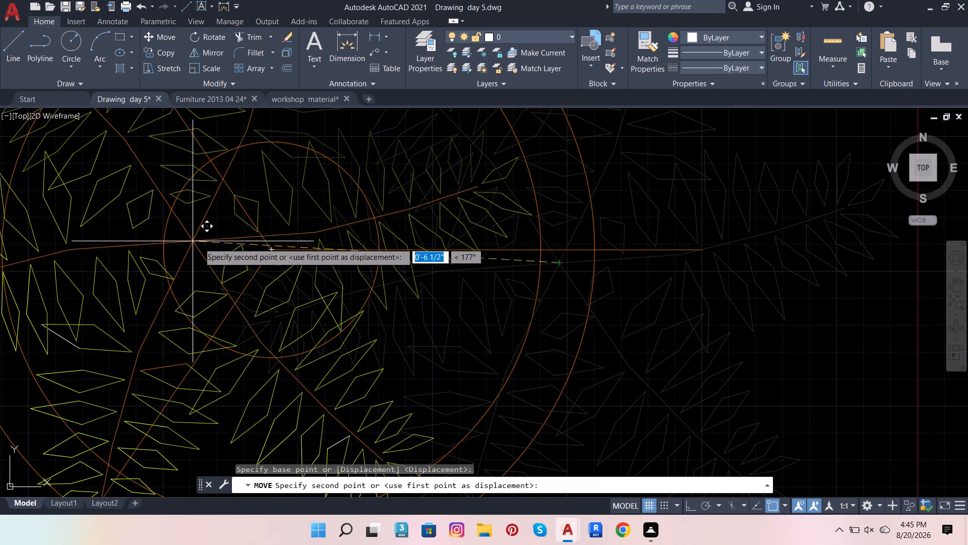
left_click(271, 248)
scroll(355, 237, "down", 4)
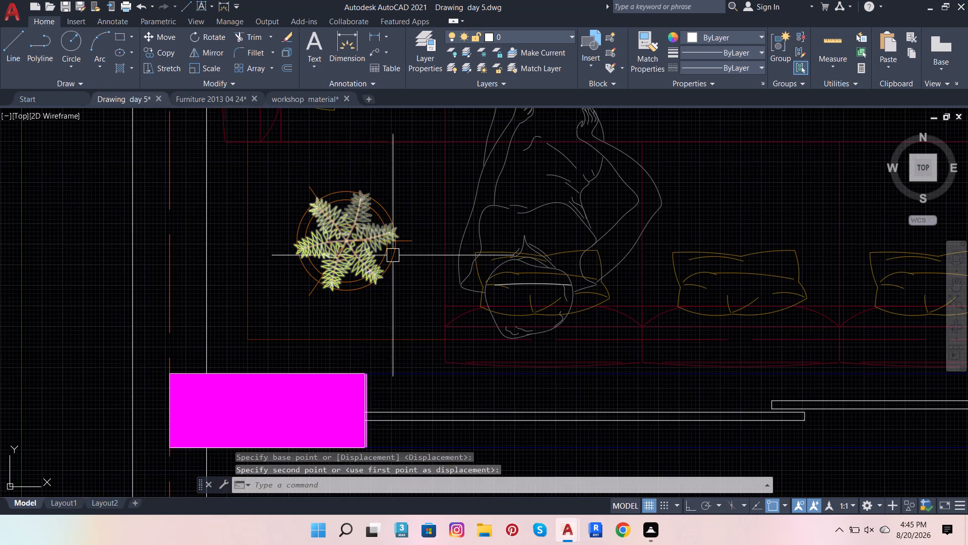
scroll(394, 257, "down", 3)
scroll(394, 249, "up", 3)
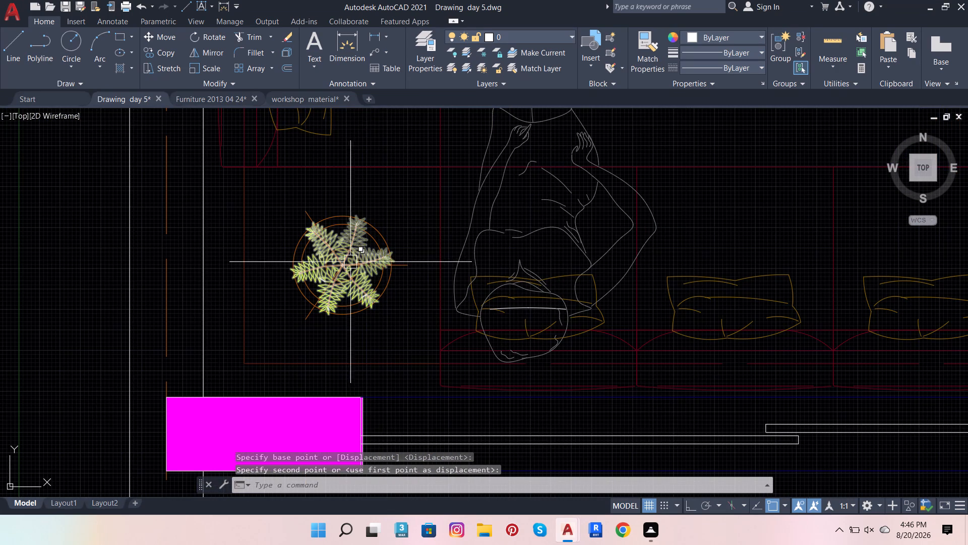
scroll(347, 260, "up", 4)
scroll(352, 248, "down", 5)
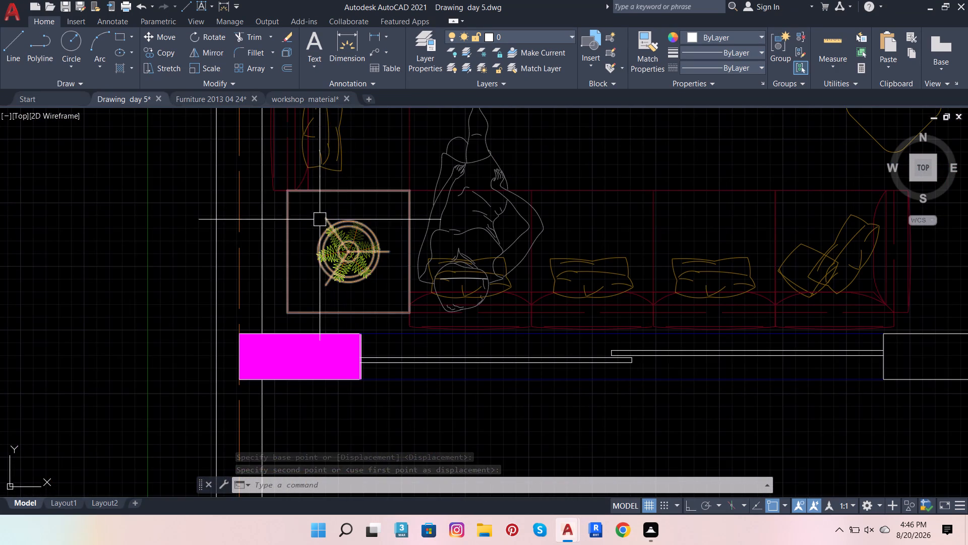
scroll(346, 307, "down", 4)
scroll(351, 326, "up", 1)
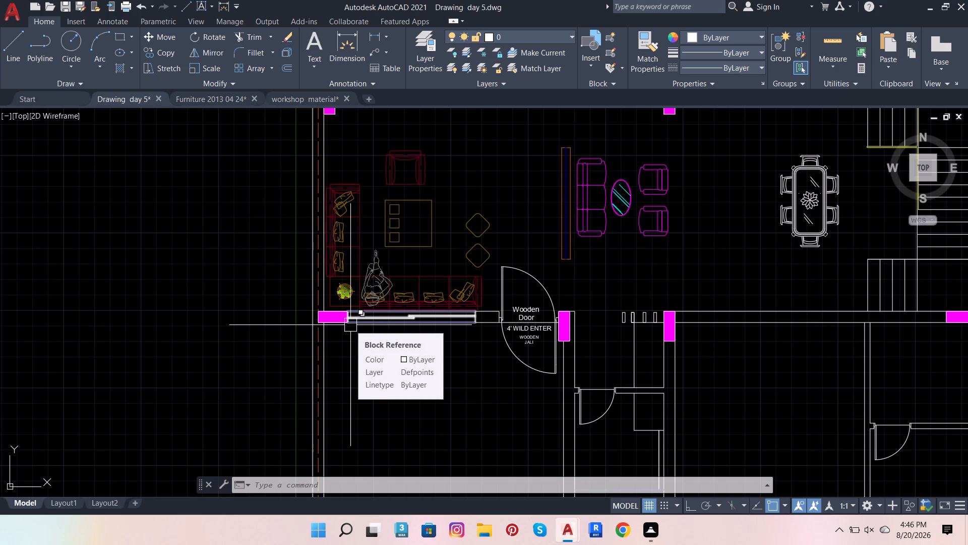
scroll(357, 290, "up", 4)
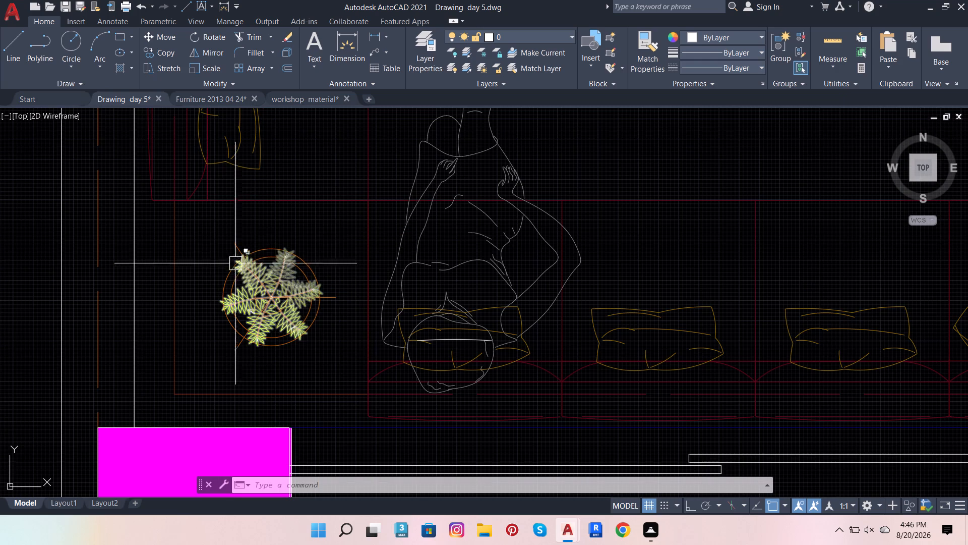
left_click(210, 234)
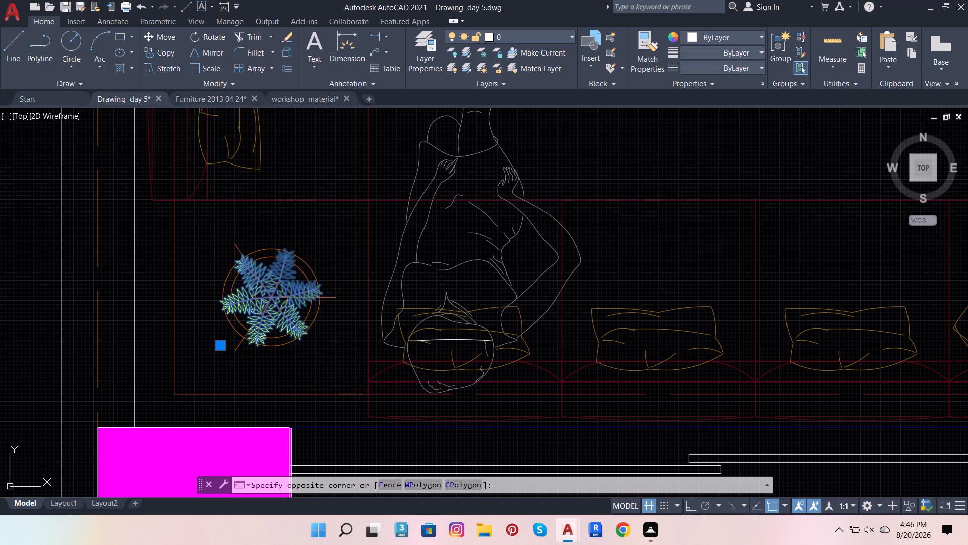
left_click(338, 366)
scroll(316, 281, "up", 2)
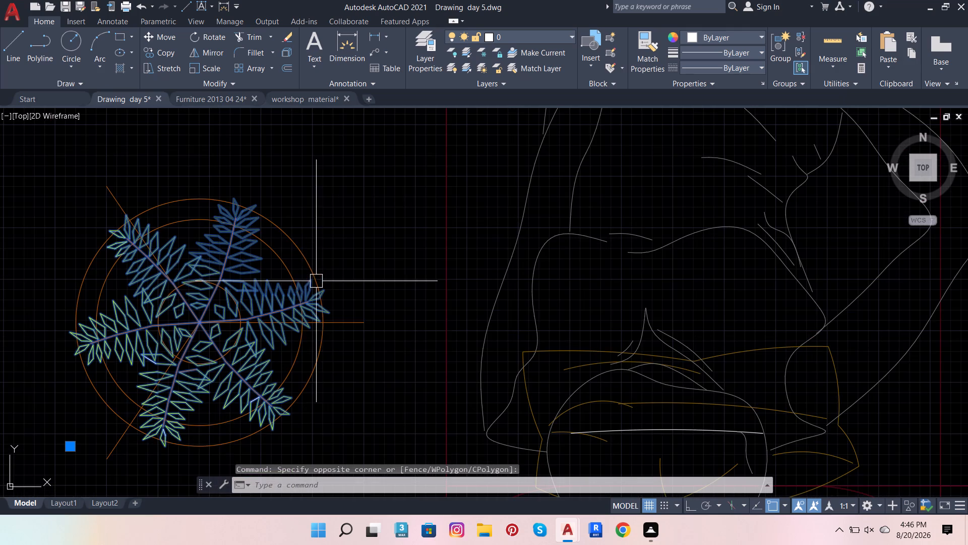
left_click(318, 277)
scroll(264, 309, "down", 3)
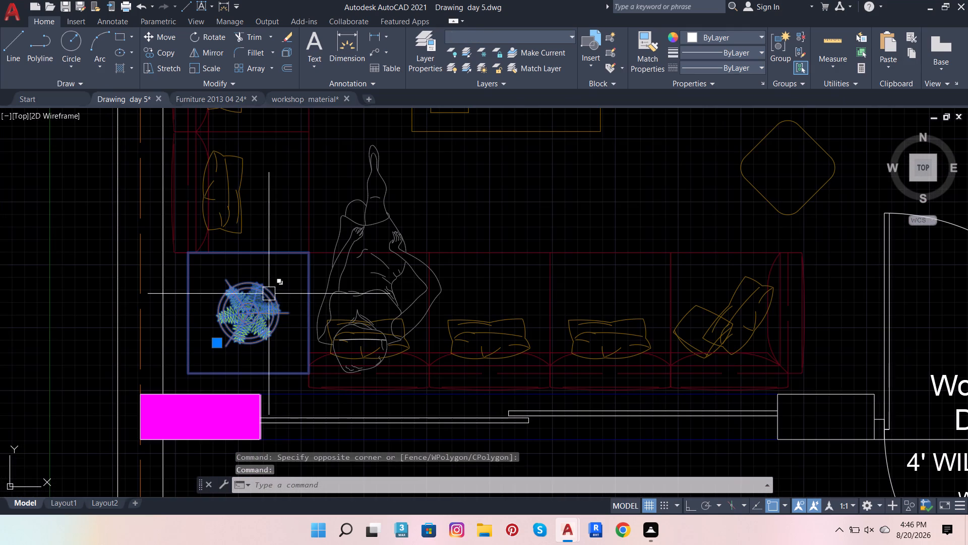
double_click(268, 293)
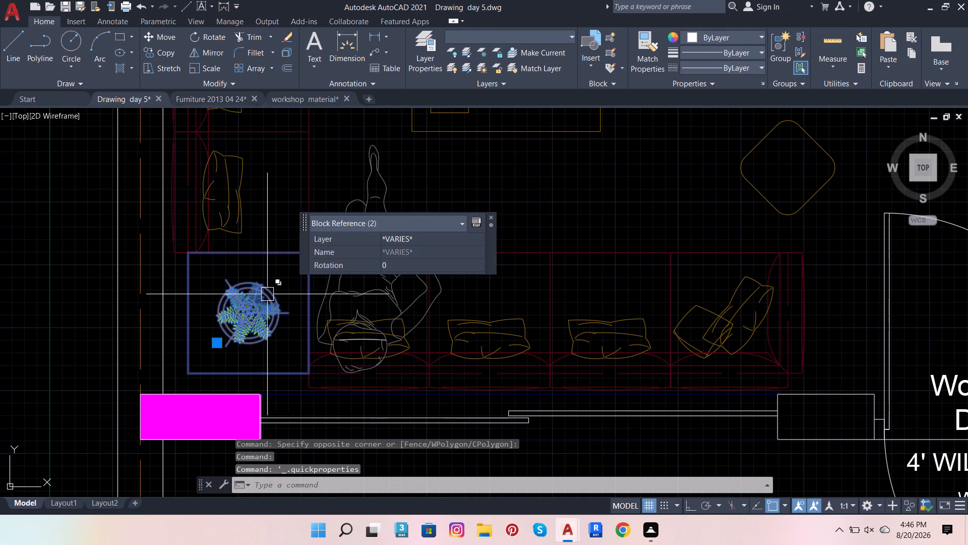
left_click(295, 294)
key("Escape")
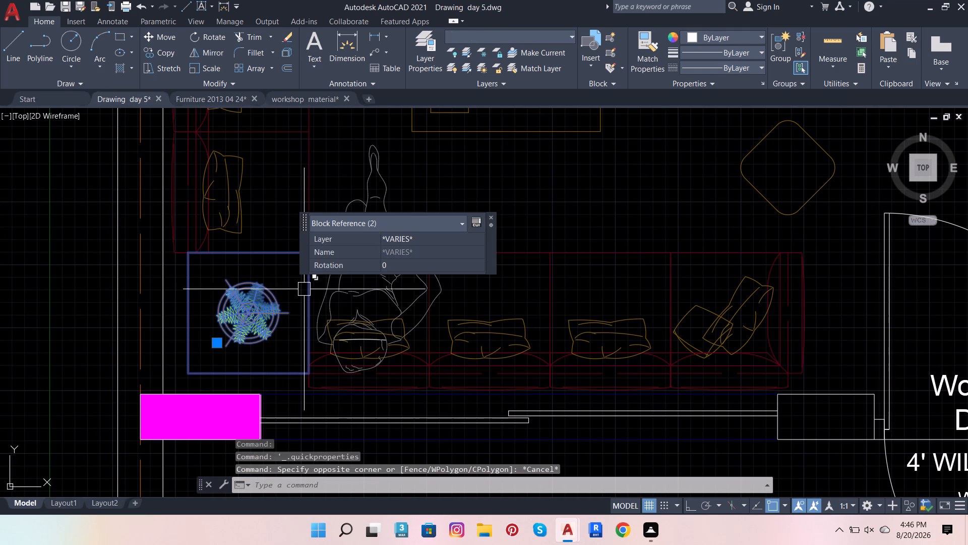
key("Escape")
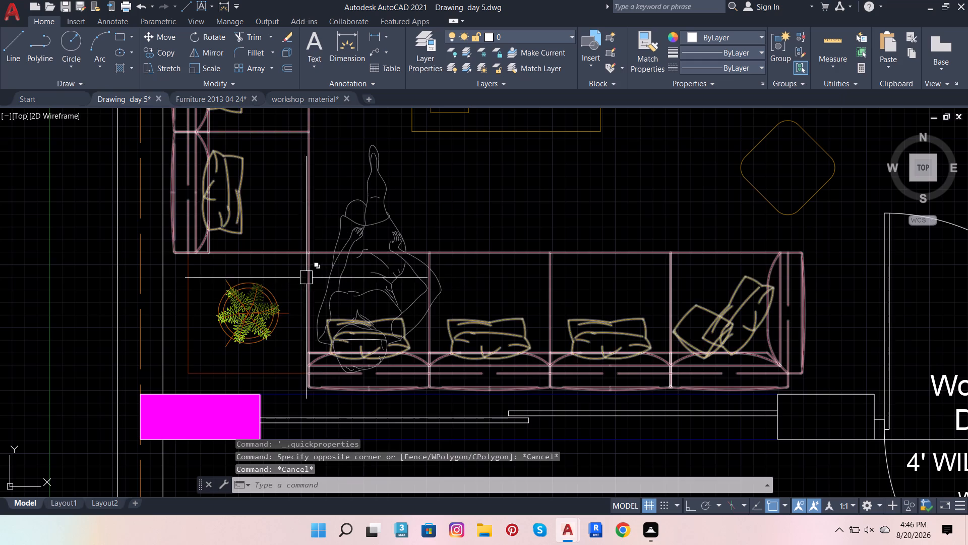
Open the lounge's L-shaped 3+2 seater sofa block for editing in the Block Editor.
left_click(297, 251)
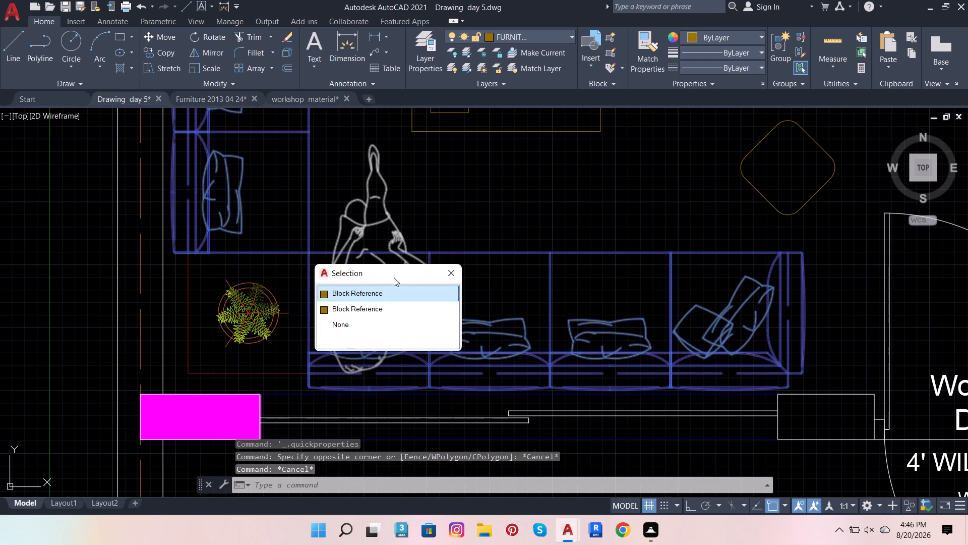
double_click(276, 251)
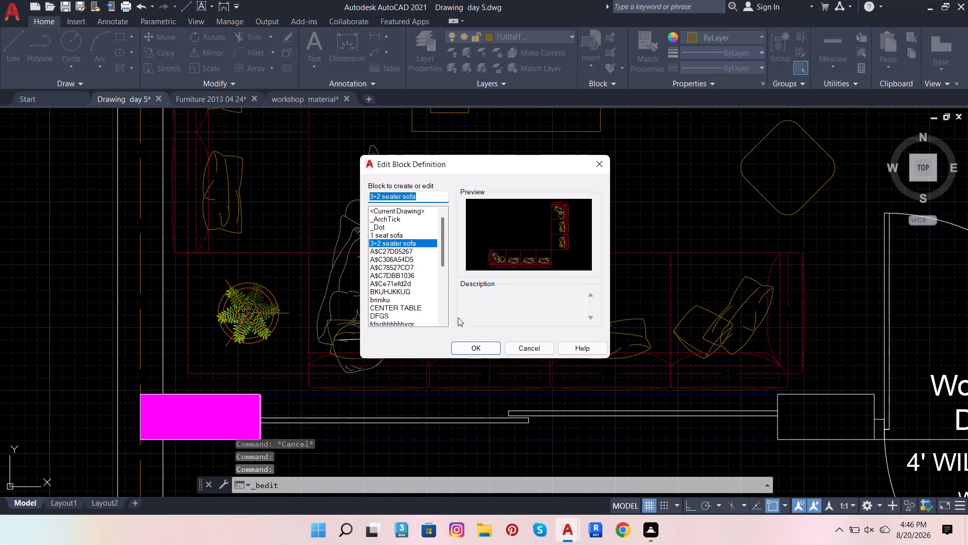
left_click(467, 348)
scroll(487, 355, "down", 1)
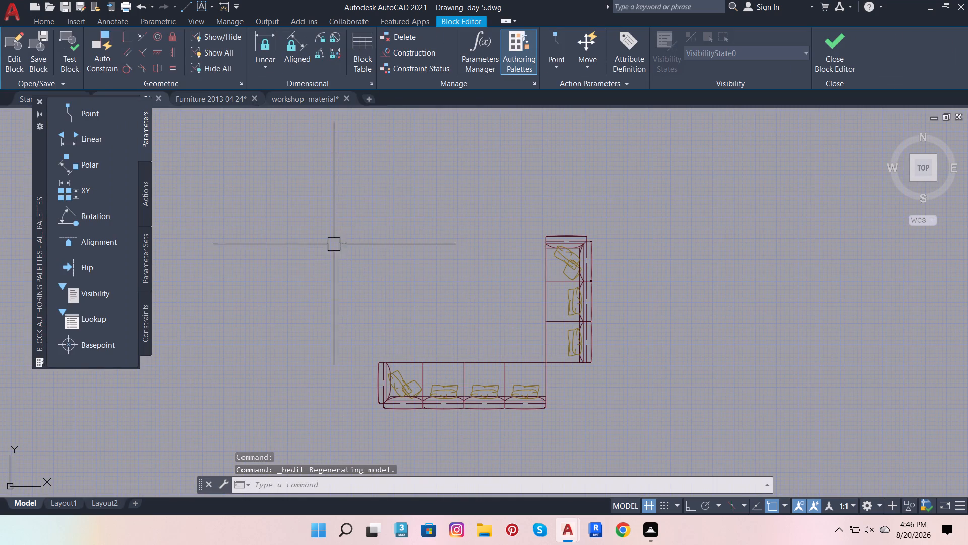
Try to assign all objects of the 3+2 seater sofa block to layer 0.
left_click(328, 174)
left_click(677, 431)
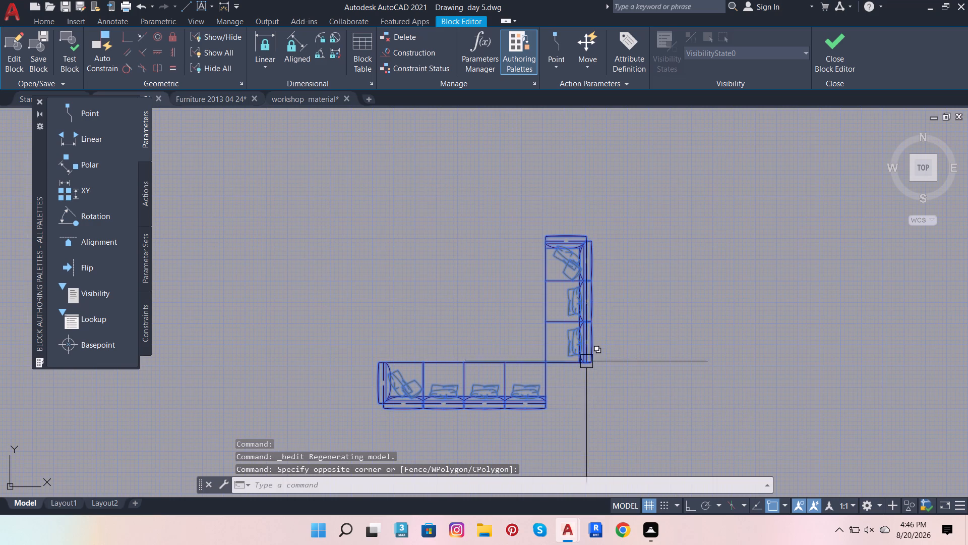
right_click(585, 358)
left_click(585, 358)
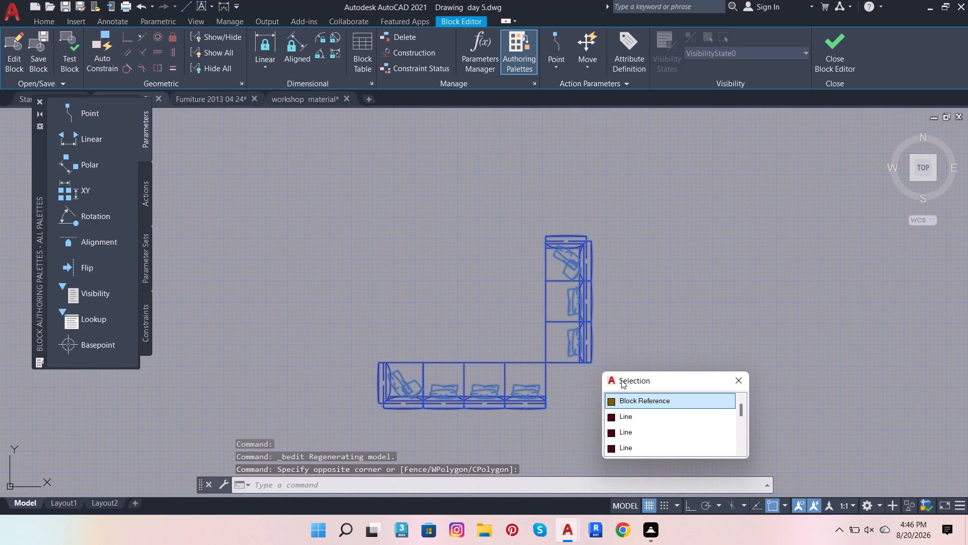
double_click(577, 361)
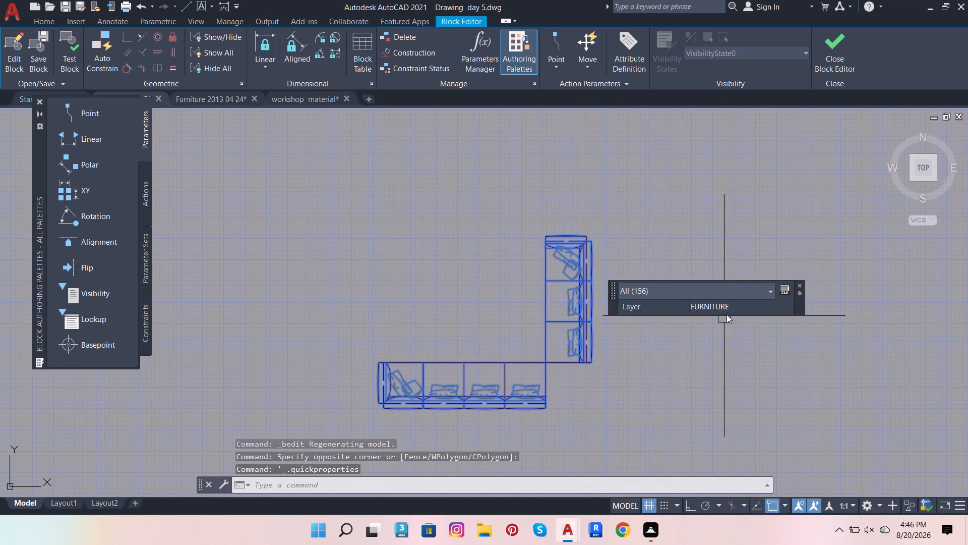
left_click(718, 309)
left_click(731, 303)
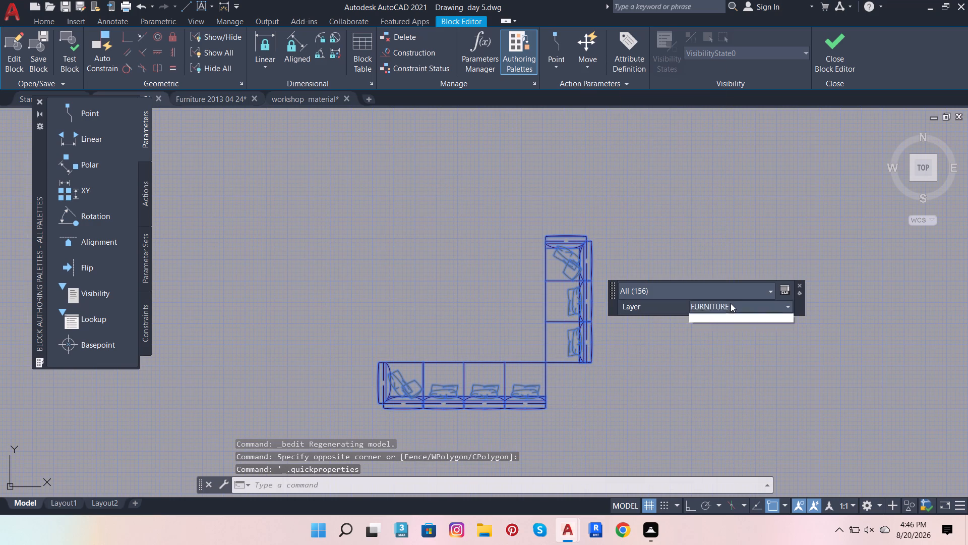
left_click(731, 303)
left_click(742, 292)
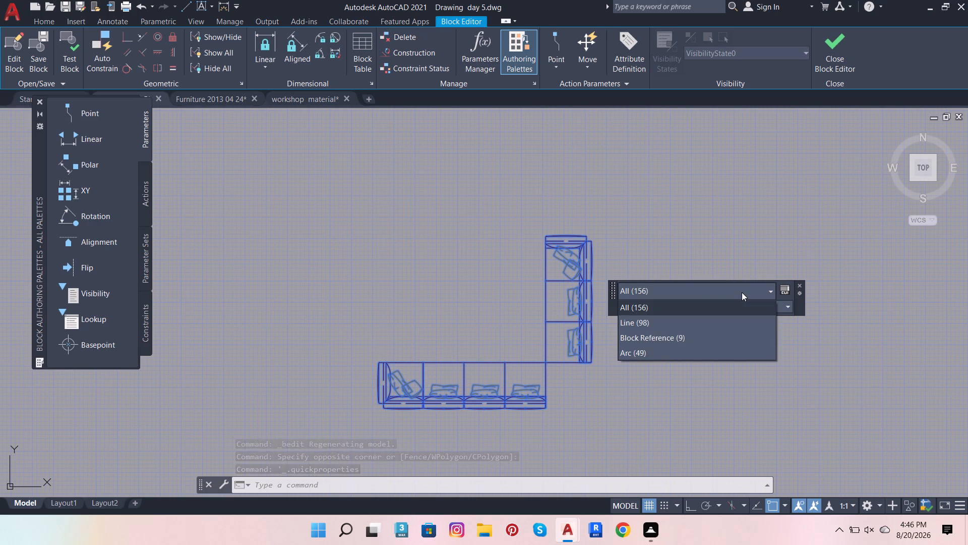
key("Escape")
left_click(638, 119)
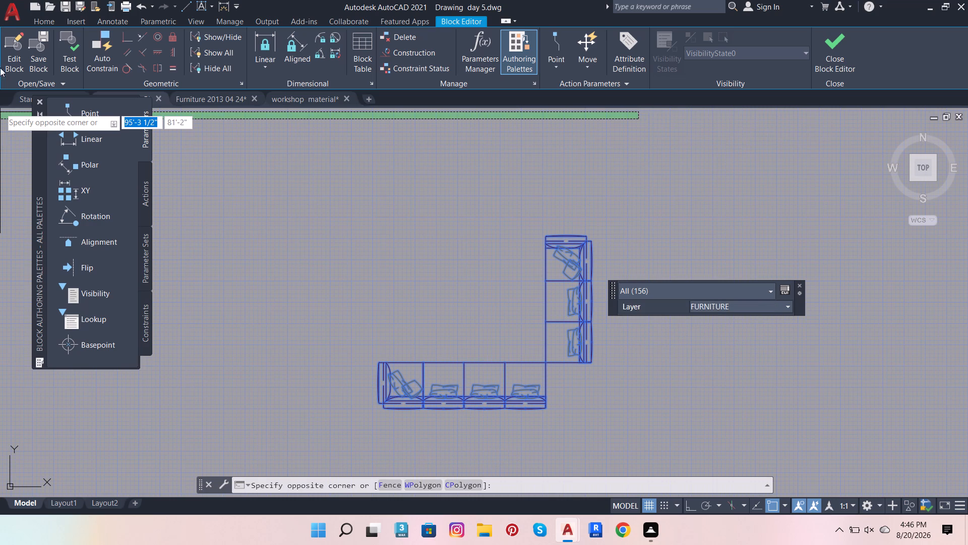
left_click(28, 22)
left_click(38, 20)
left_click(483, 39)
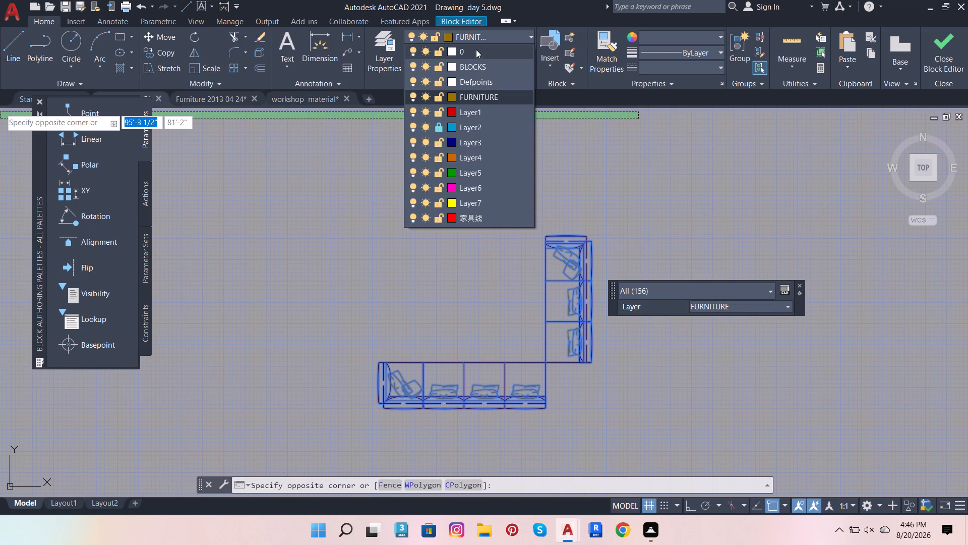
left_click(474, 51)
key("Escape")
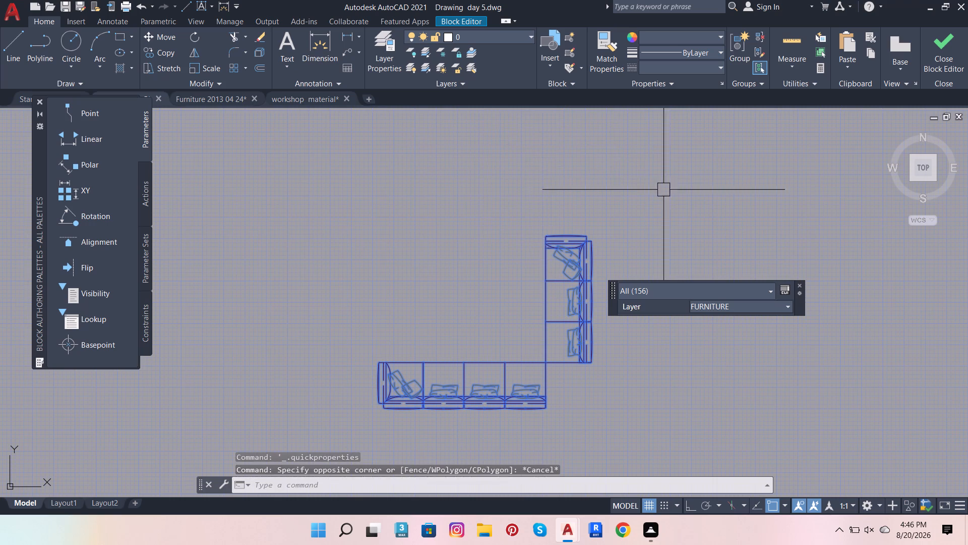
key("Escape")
Assign all objects of the 3+2 seater sofa block to the Defpoints layer.
left_click(310, 195)
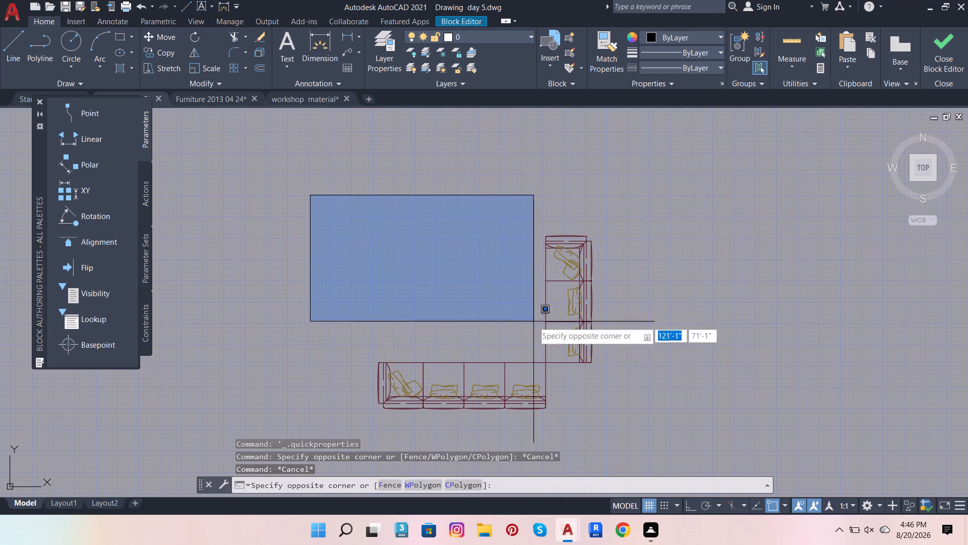
left_click(710, 429)
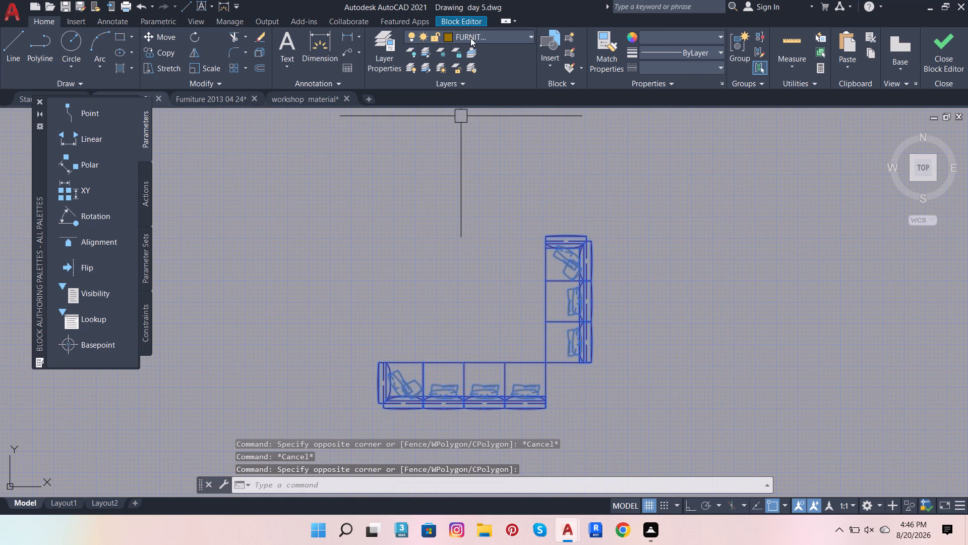
left_click(470, 38)
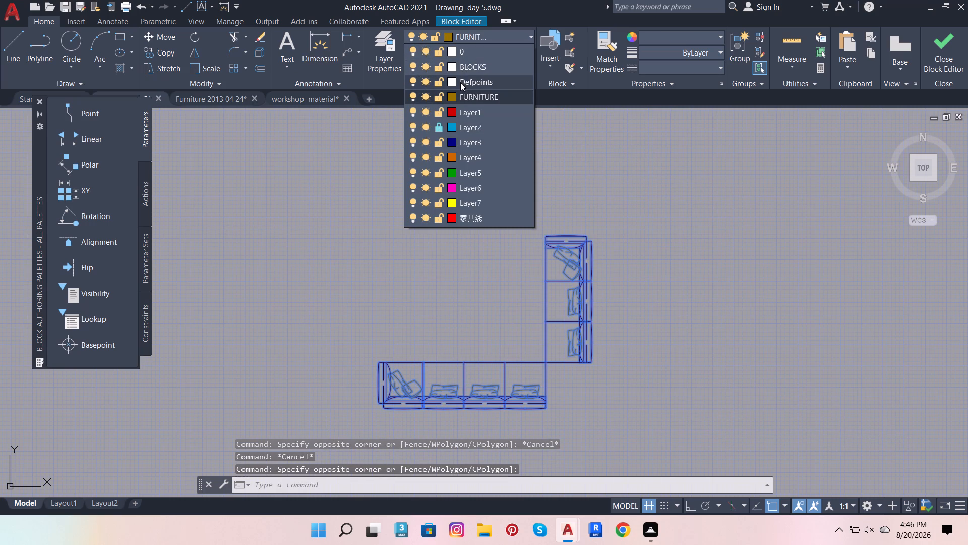
left_click(460, 82)
key("Escape")
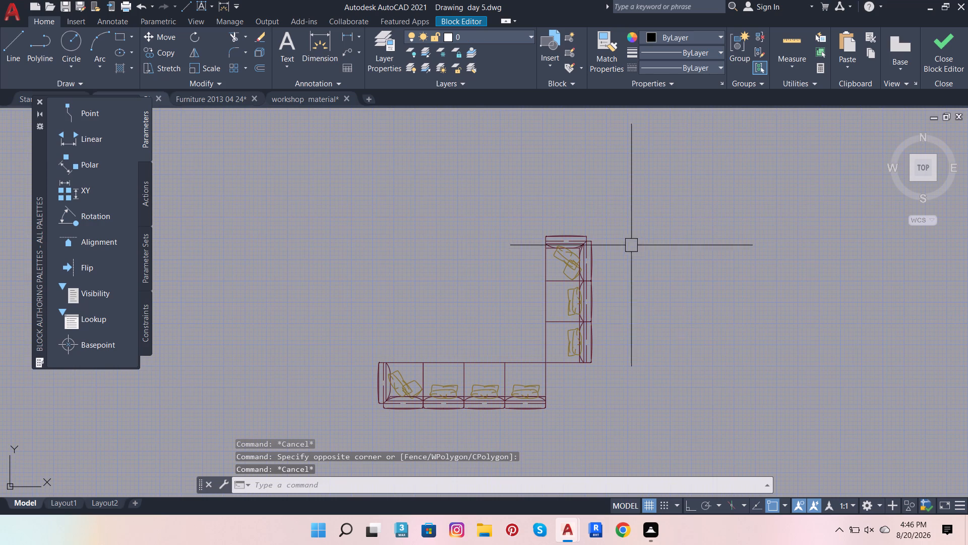
left_click(583, 260)
key("Escape")
Set the colour of all line objects in the 3+2 seater sofa block to White.
scroll(591, 222, "down", 3)
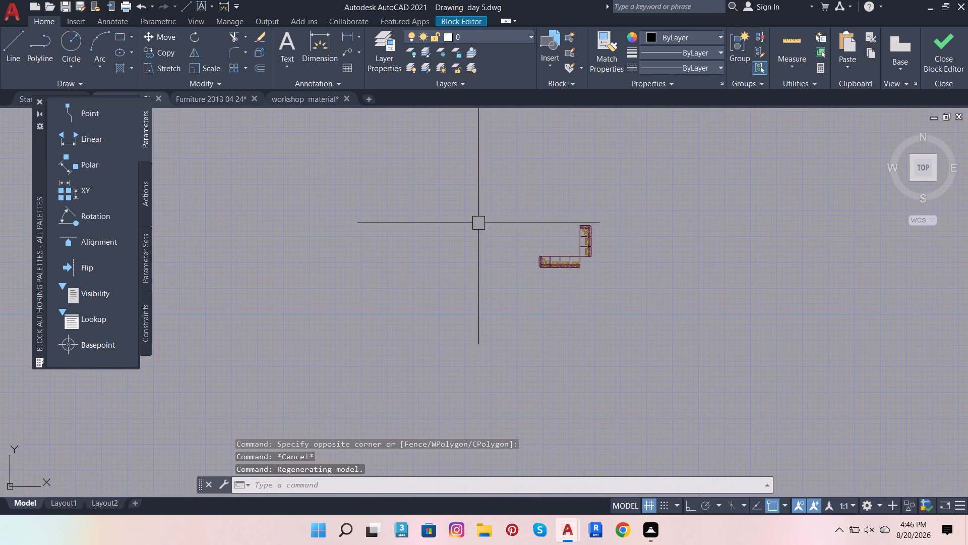
left_click_drag(525, 184, 531, 194)
left_click(655, 330)
scroll(596, 275, "up", 4)
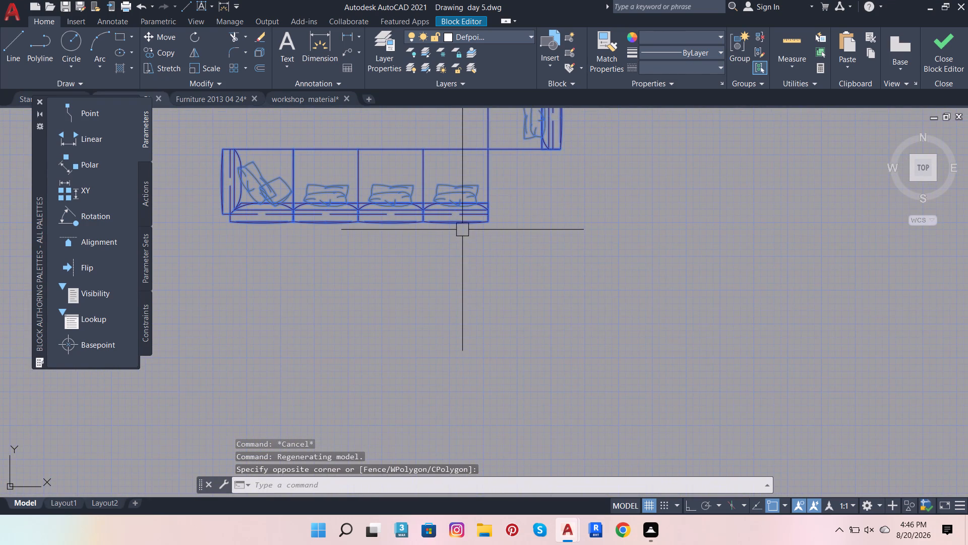
double_click(464, 223)
triple_click(465, 222)
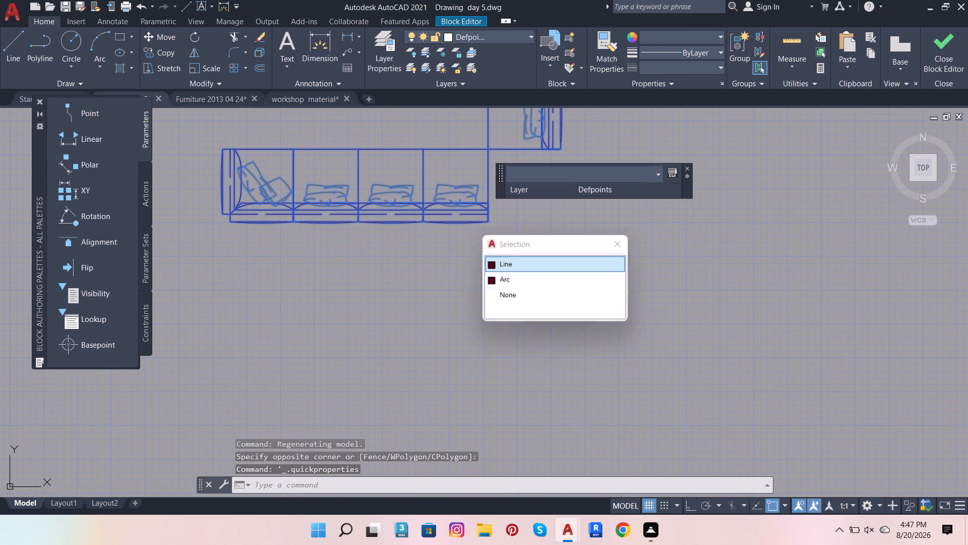
left_click(662, 170)
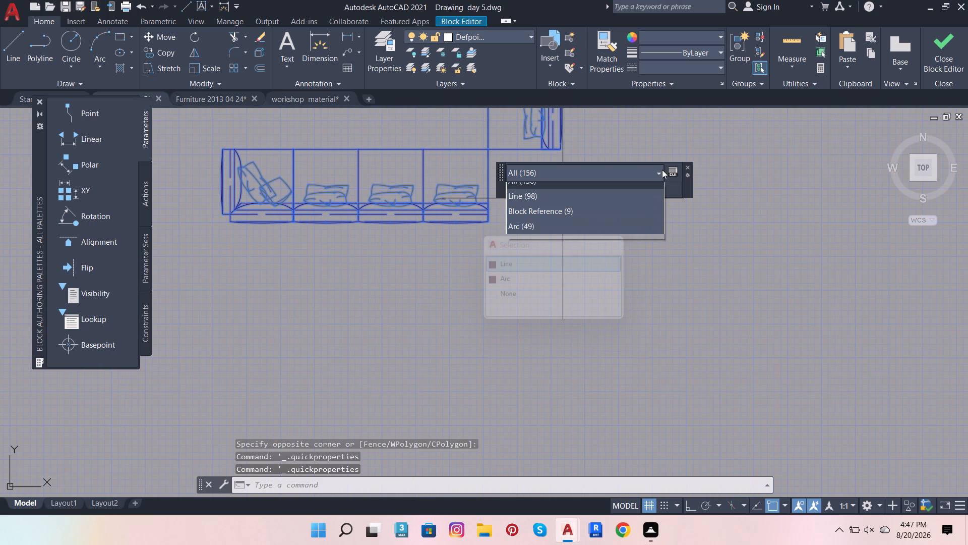
scroll(624, 193, "down", 4)
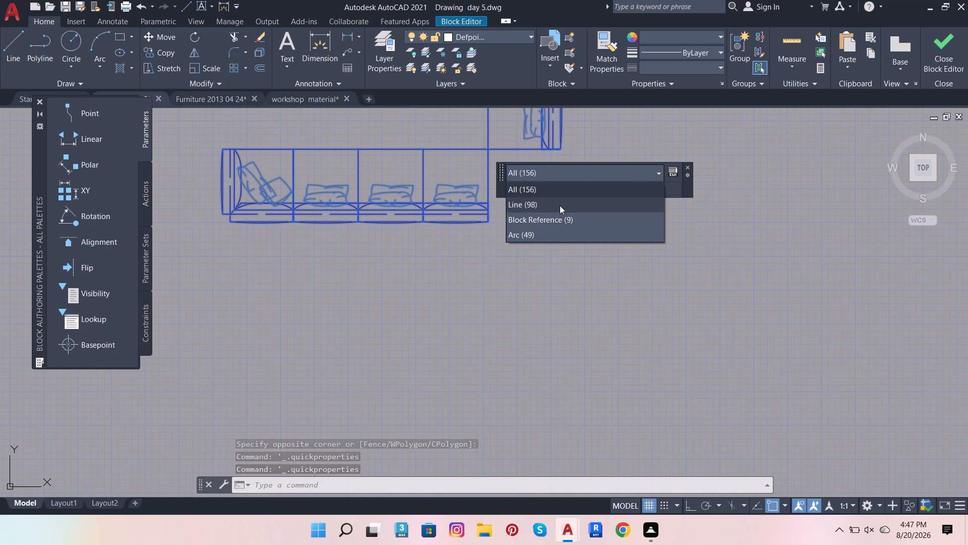
left_click(560, 205)
left_click(616, 187)
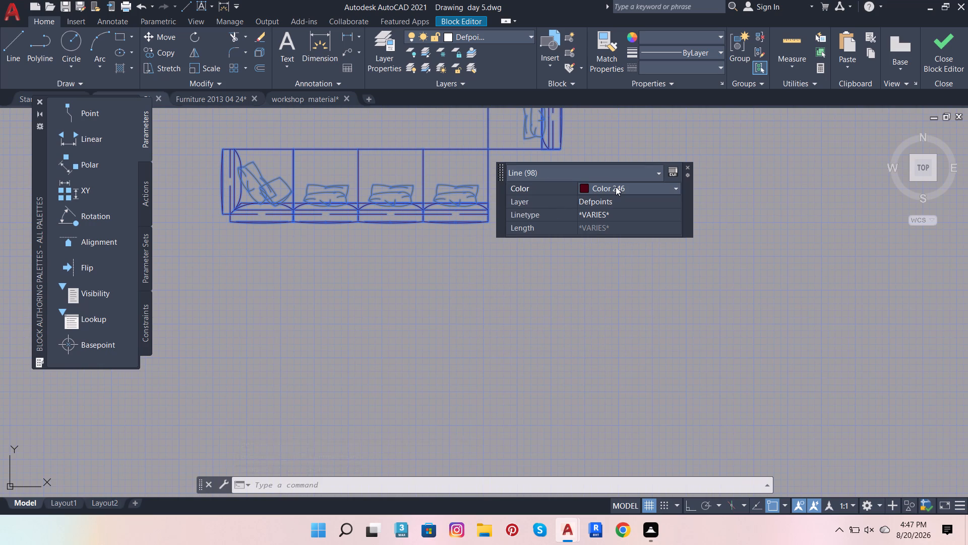
left_click(616, 187)
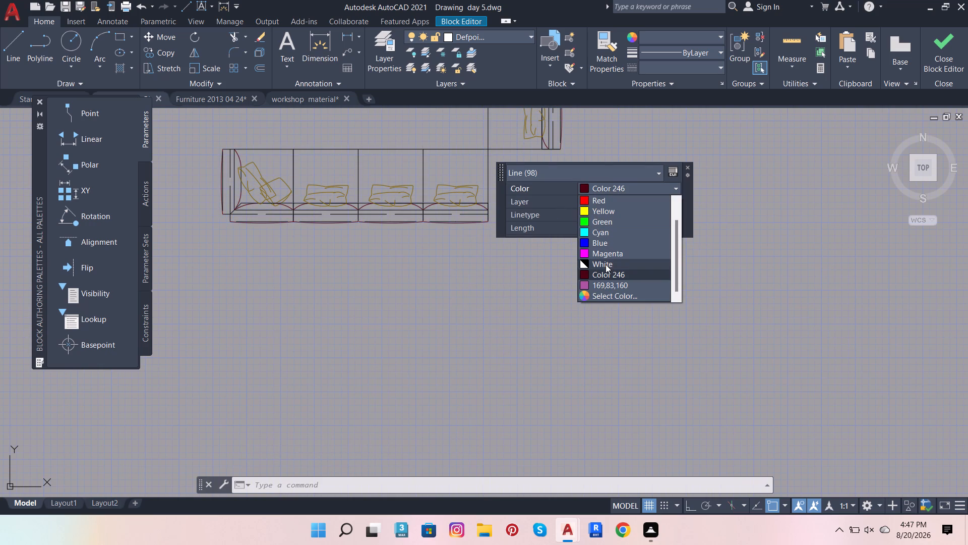
left_click(606, 264)
Assign all objects of the 3+2 seater sofa block to the FURNITURE layer.
left_click(581, 174)
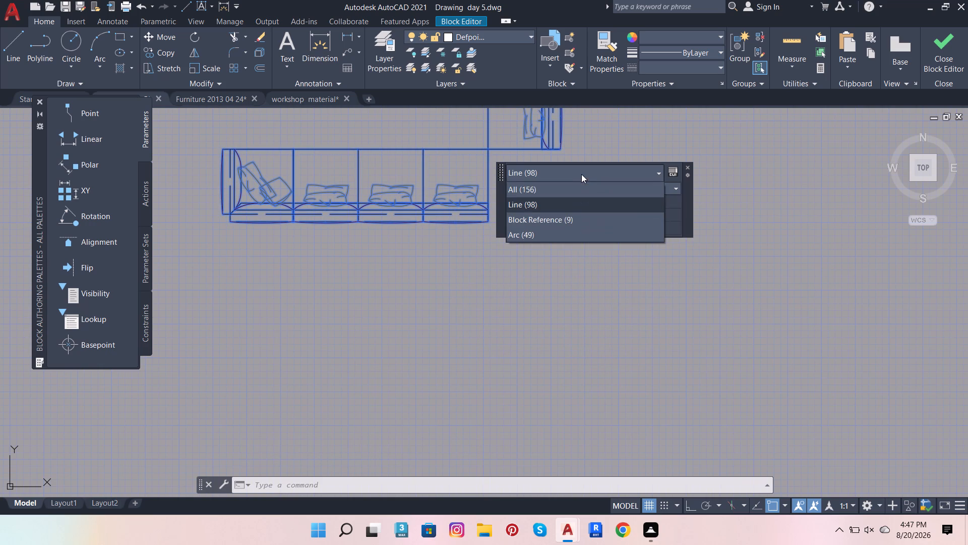
left_click(575, 191)
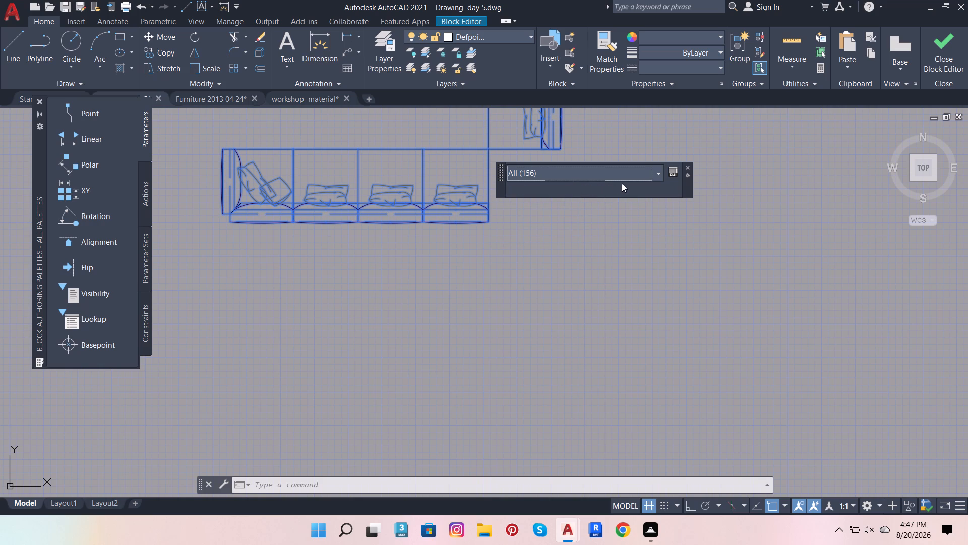
left_click(623, 188)
left_click(623, 188)
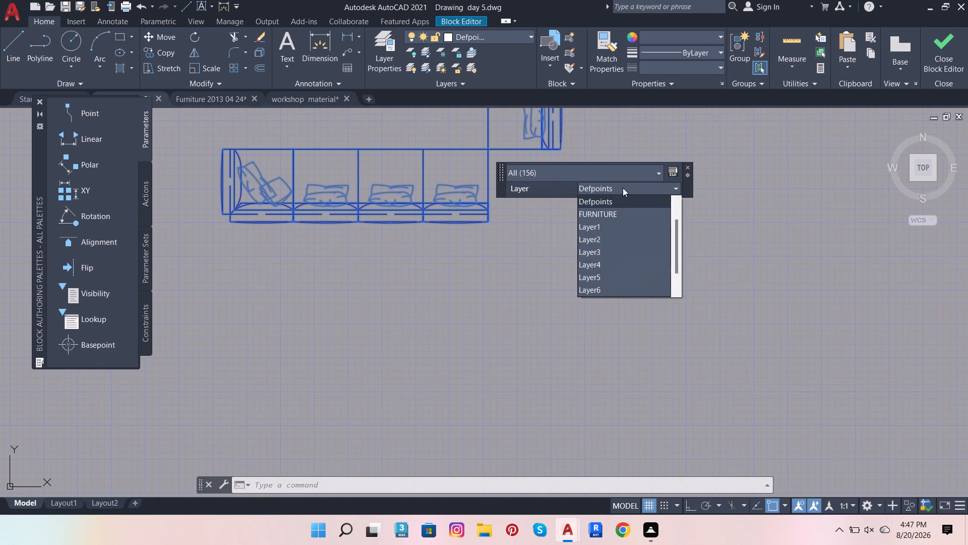
left_click(623, 188)
left_click(623, 188)
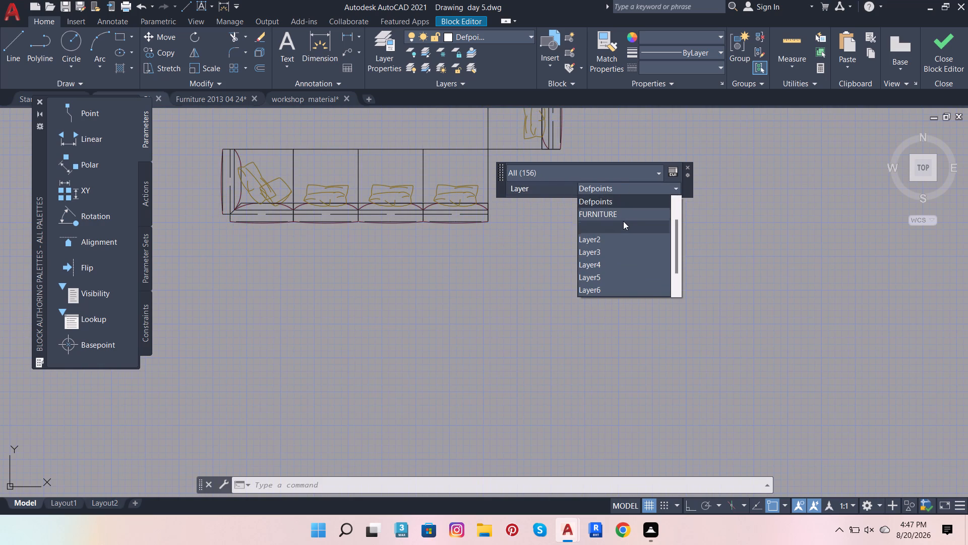
left_click(624, 215)
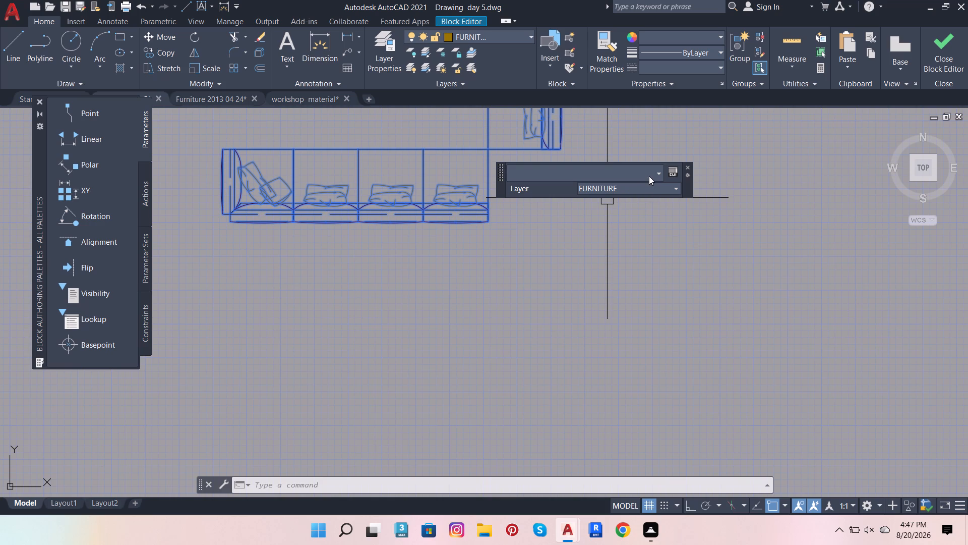
Check the layer, name and rotation properties of the block references inside the 3+2 seater sofa block.
left_click(678, 187)
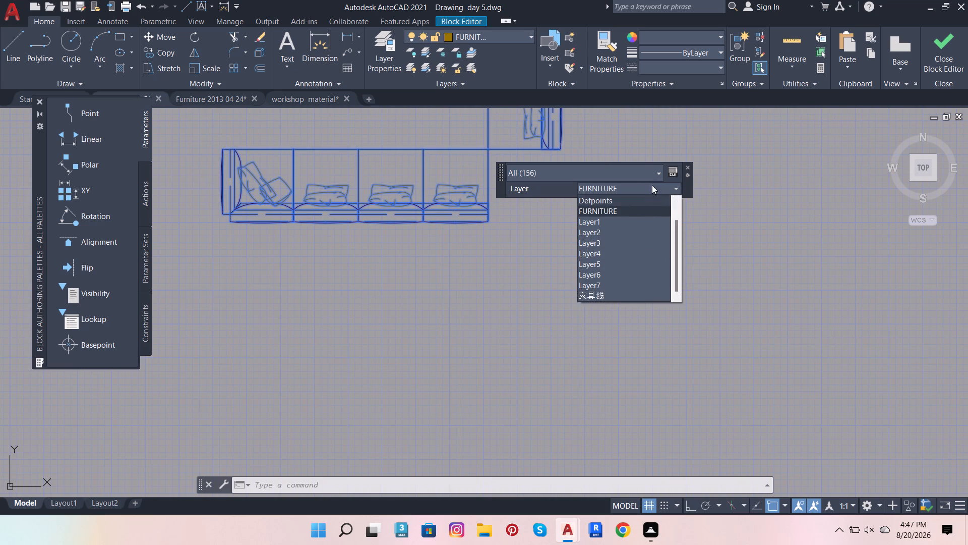
left_click(646, 168)
left_click(661, 170)
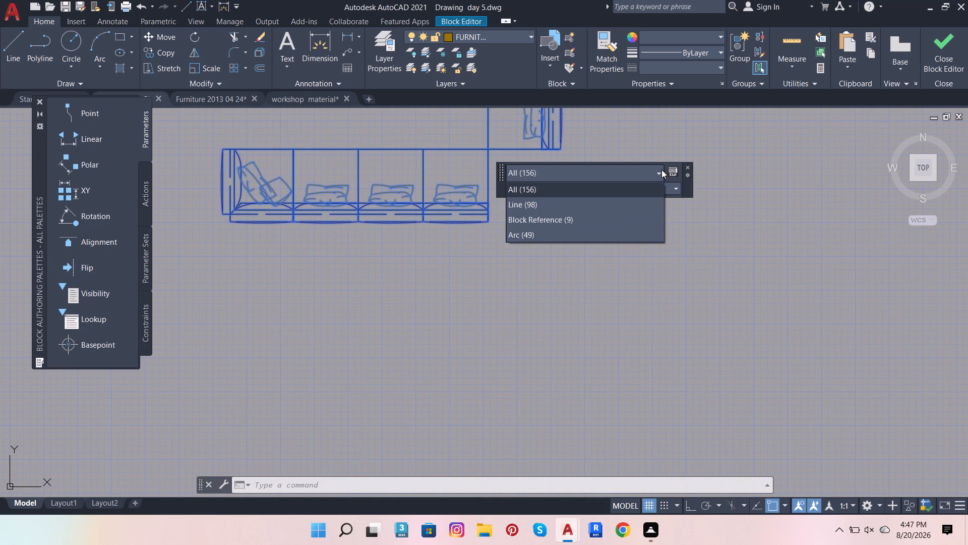
left_click(633, 219)
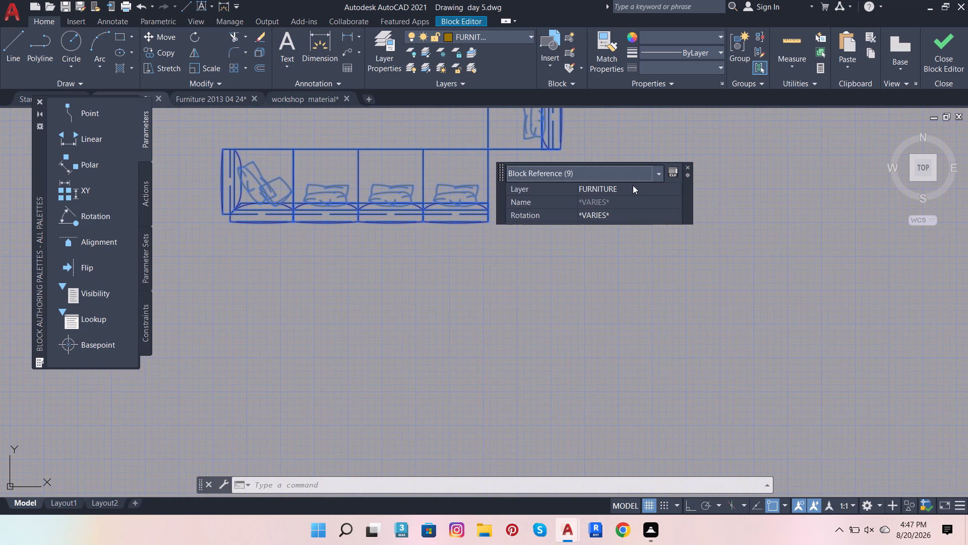
scroll(633, 185, "up", 3)
scroll(628, 197, "down", 3)
left_click(607, 213)
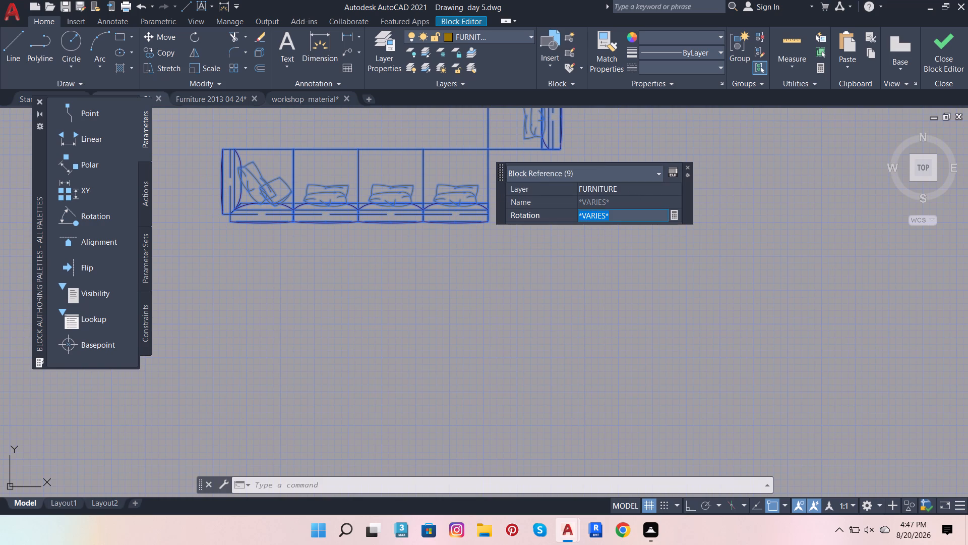
double_click(607, 213)
left_click(625, 189)
double_click(625, 189)
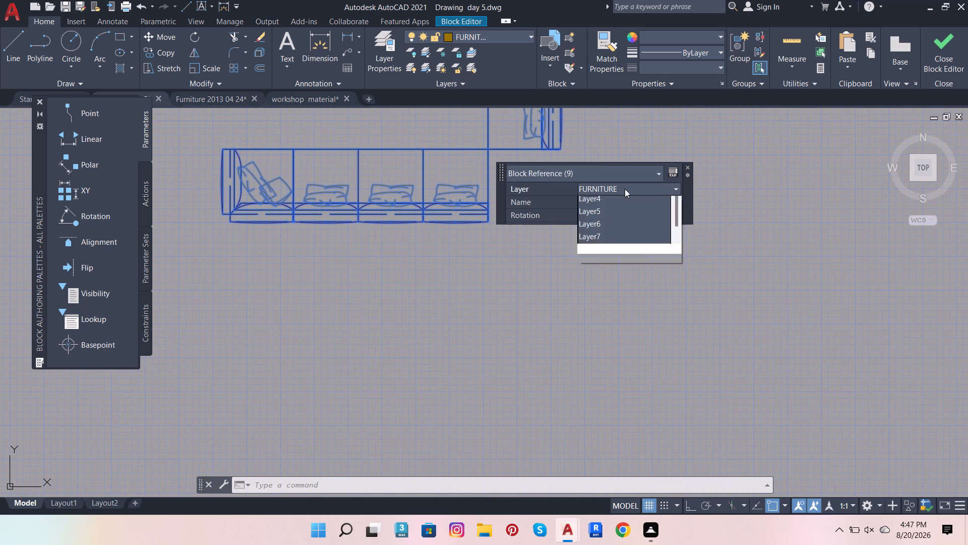
left_click(625, 189)
Set the colour of all arcs in the 3+2 seater sofa block to White.
left_click(628, 177)
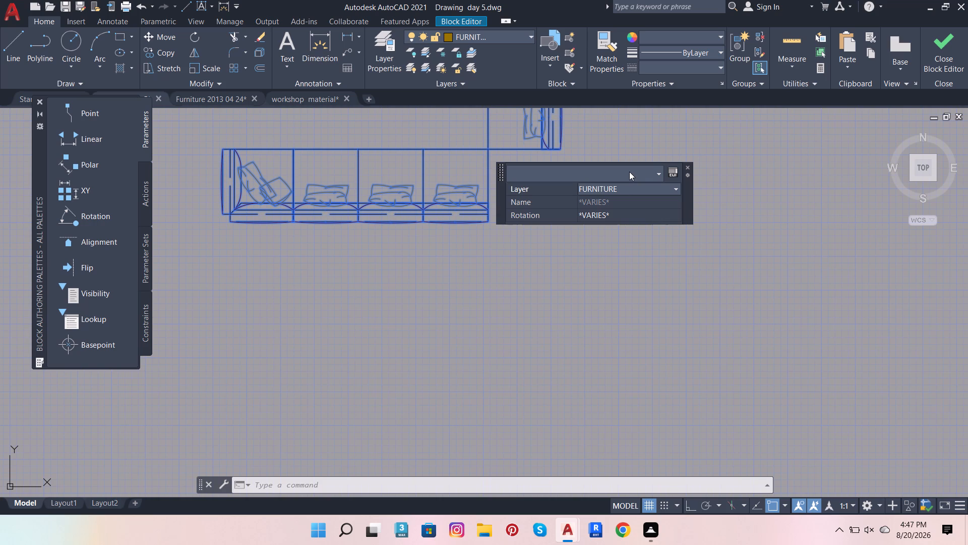
left_click(629, 172)
left_click(610, 231)
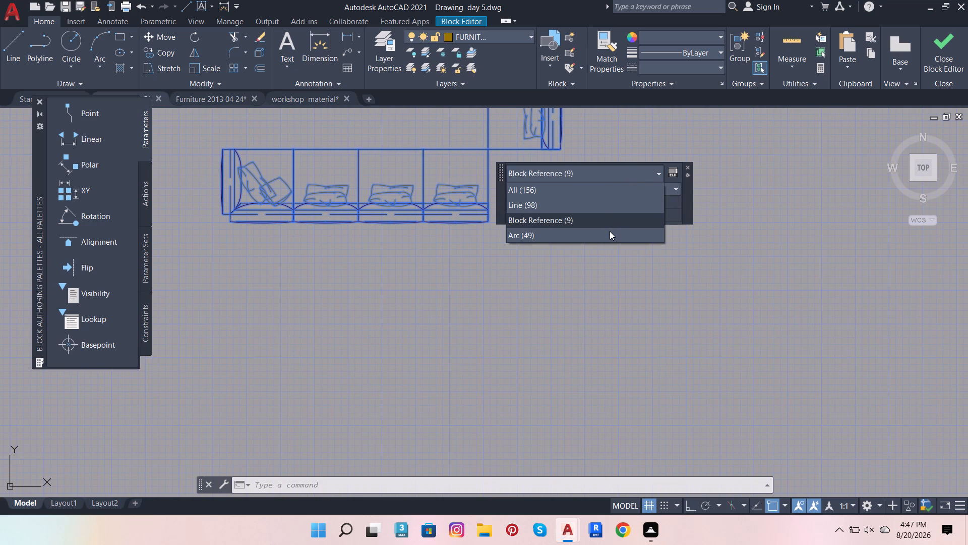
left_click(628, 187)
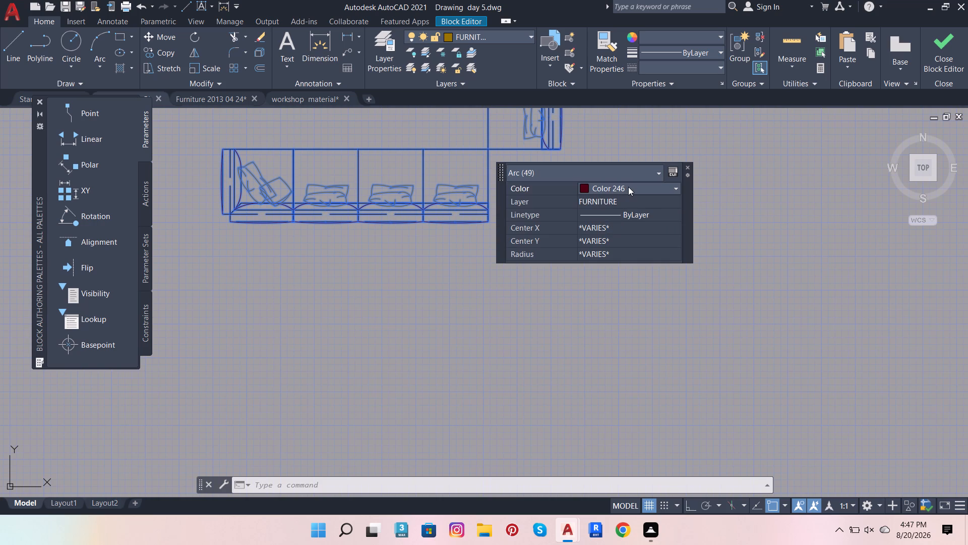
left_click(628, 187)
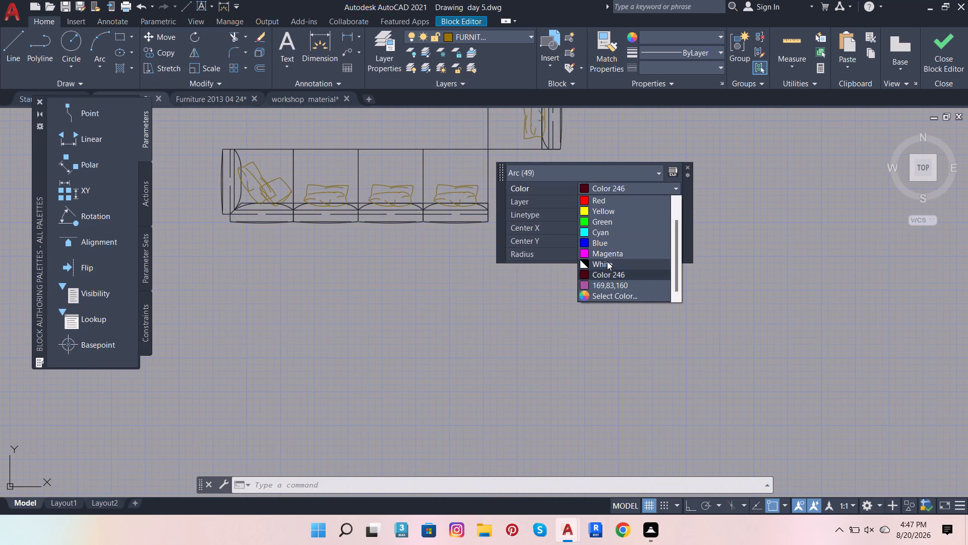
left_click(607, 261)
key("Escape")
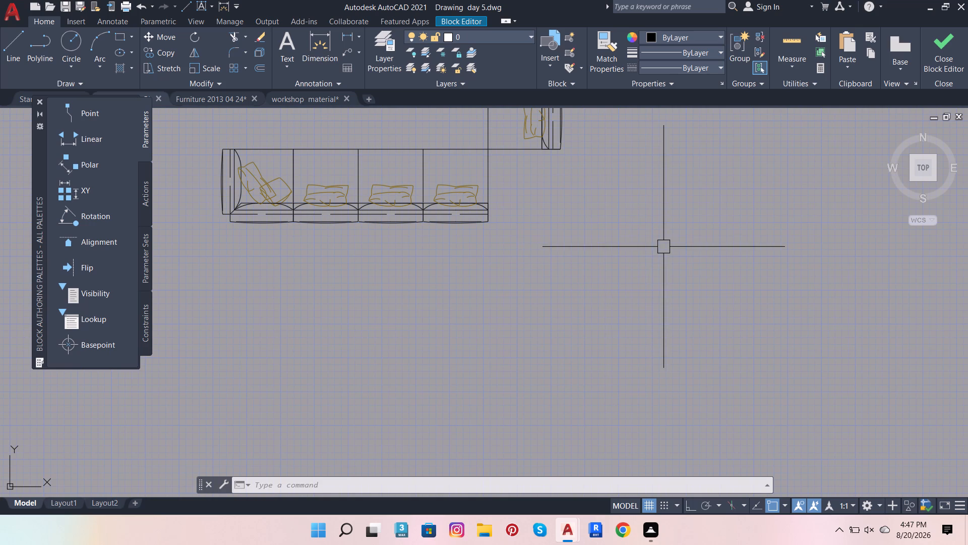
left_click(663, 247)
key("Escape")
Close the Block Editor and save the changes to the 3+2 seater sofa block.
scroll(552, 262, "down", 4)
scroll(550, 250, "up", 4)
scroll(539, 213, "down", 3)
scroll(541, 195, "up", 4)
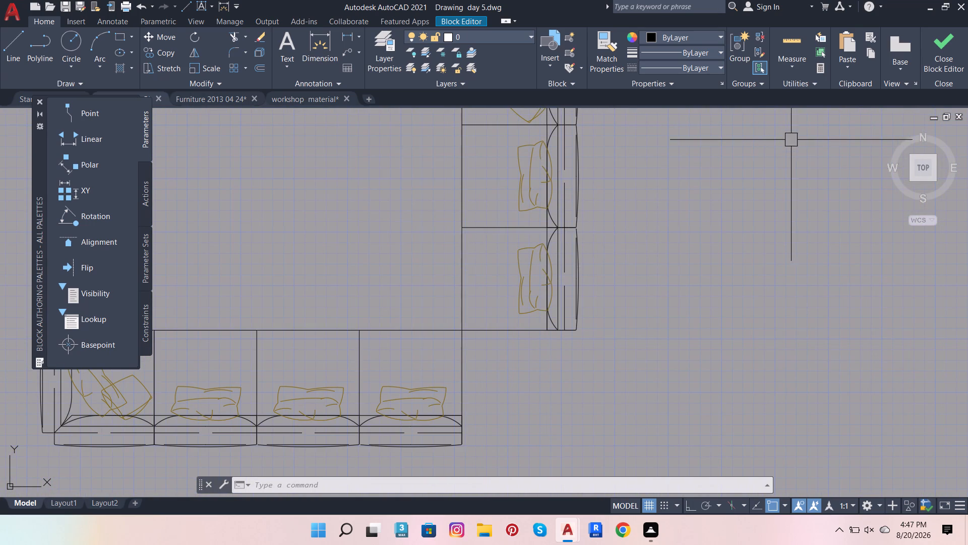
left_click(936, 57)
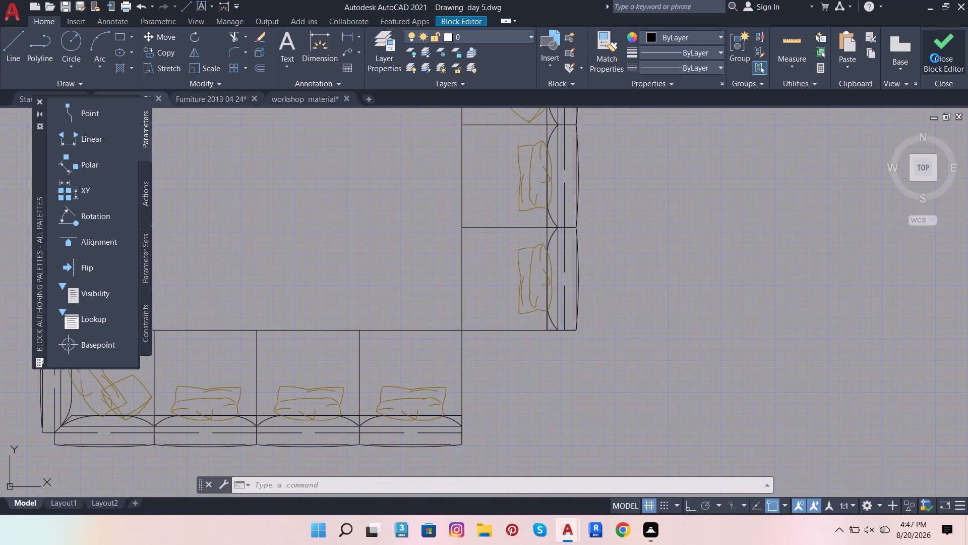
left_click(543, 234)
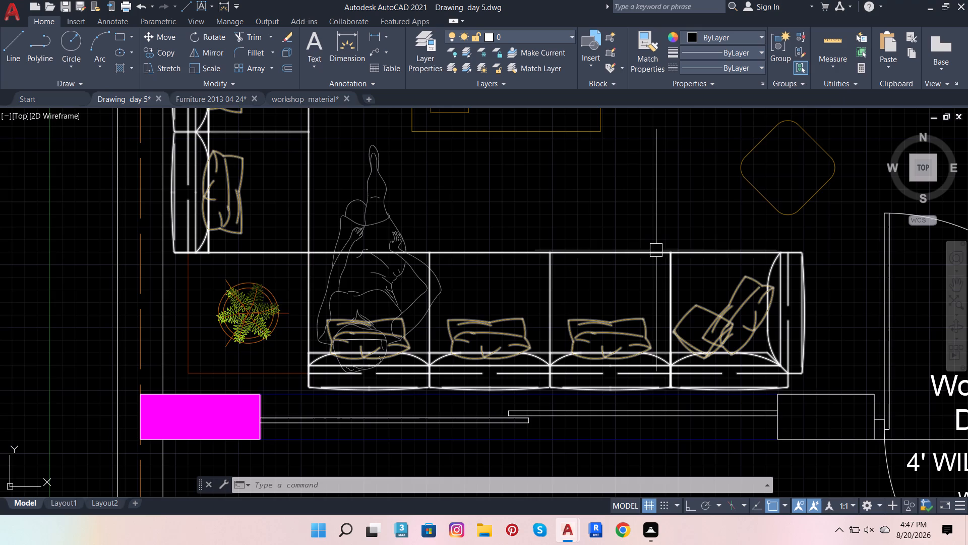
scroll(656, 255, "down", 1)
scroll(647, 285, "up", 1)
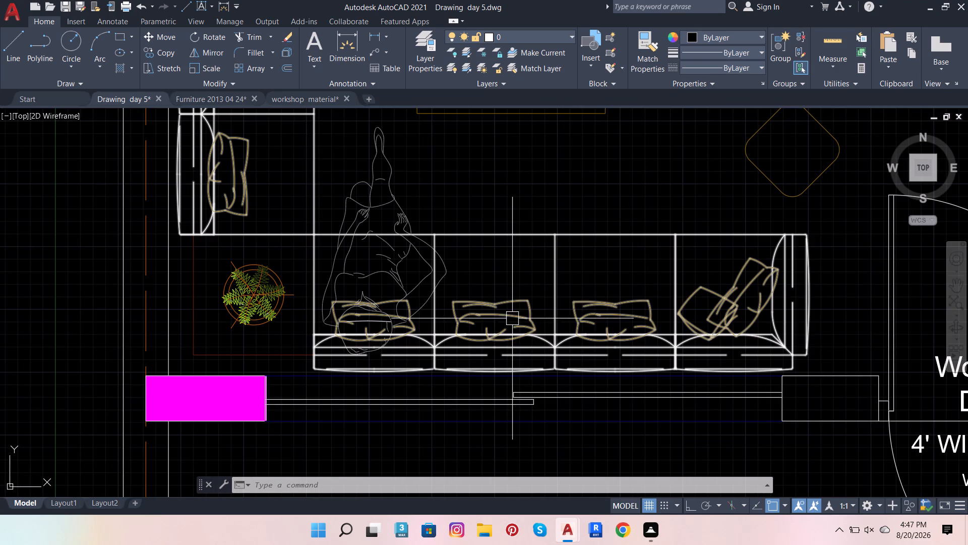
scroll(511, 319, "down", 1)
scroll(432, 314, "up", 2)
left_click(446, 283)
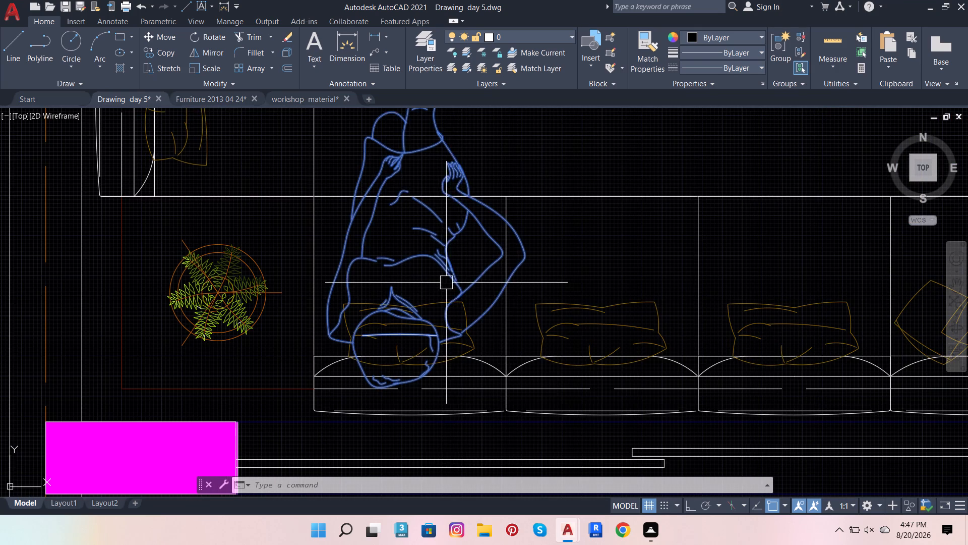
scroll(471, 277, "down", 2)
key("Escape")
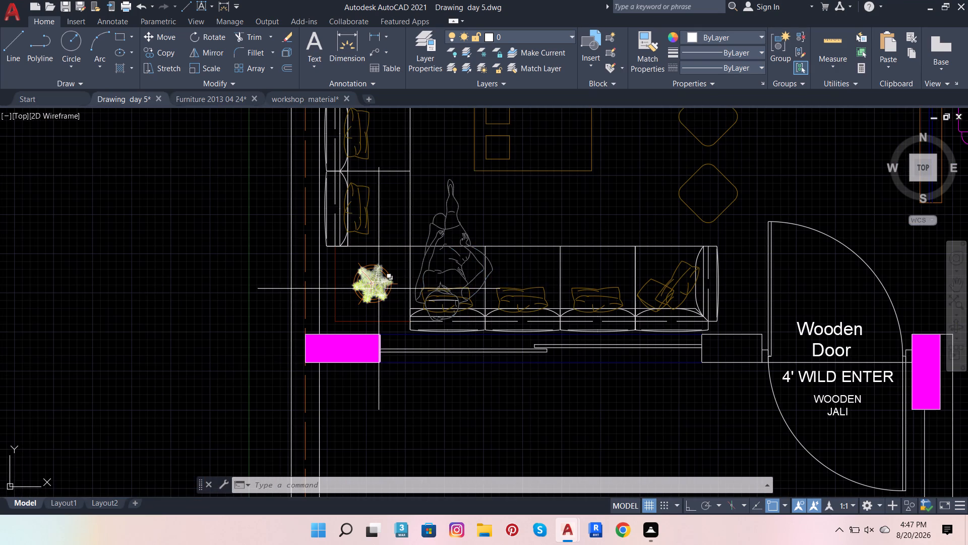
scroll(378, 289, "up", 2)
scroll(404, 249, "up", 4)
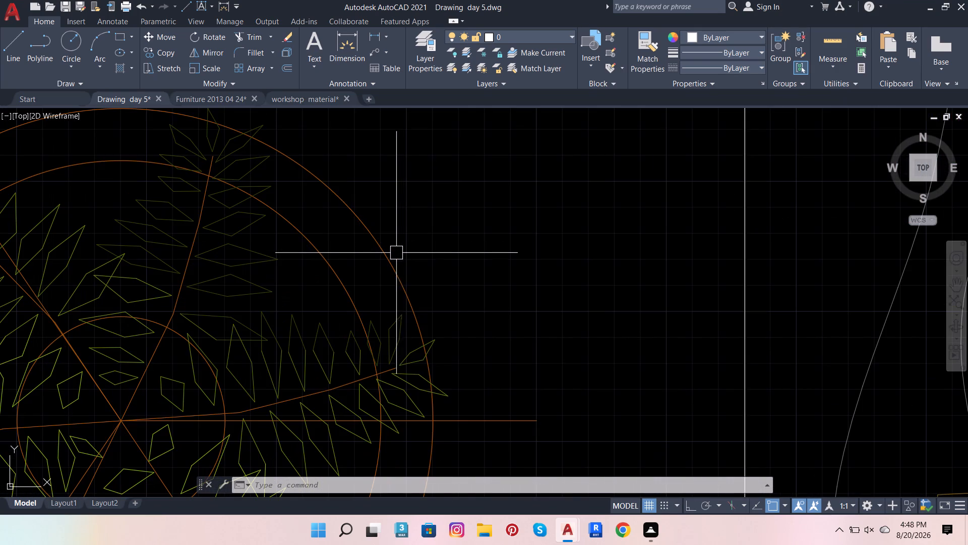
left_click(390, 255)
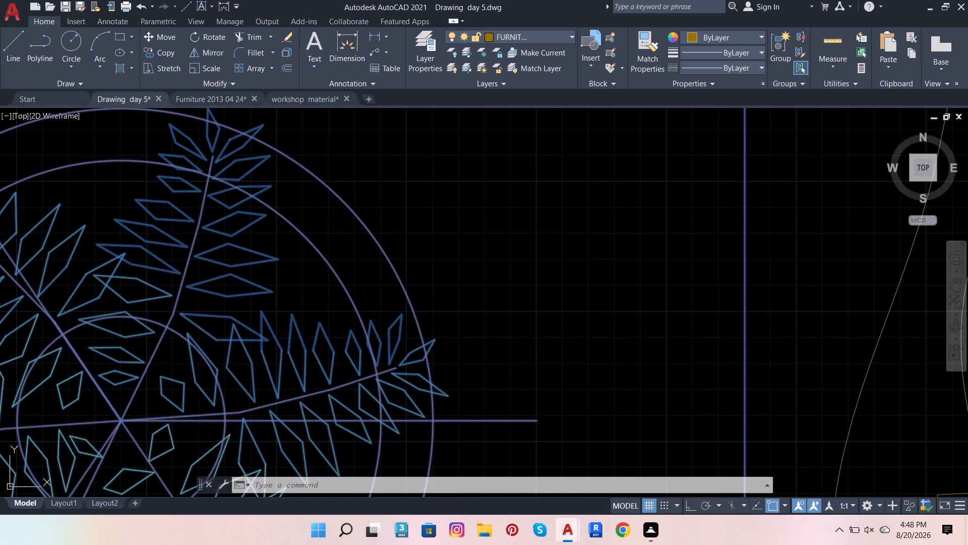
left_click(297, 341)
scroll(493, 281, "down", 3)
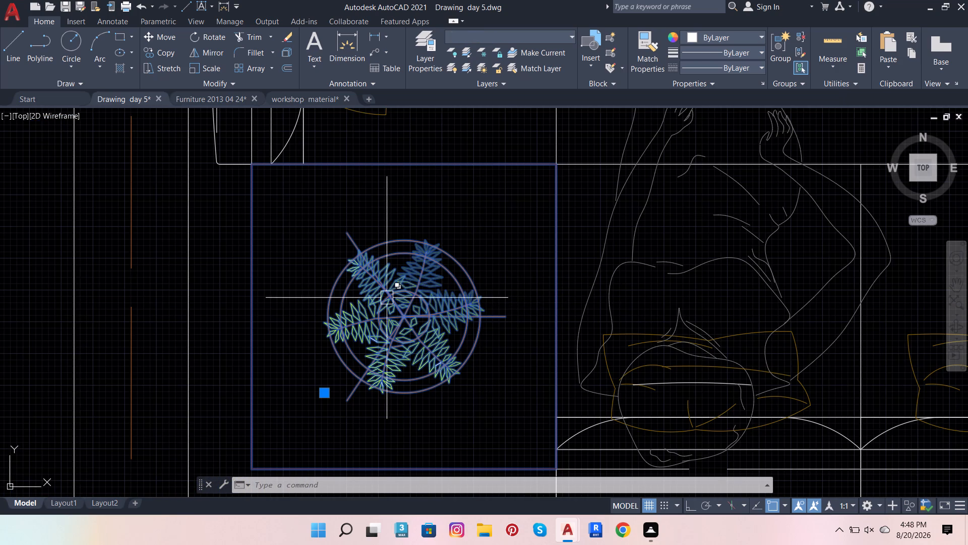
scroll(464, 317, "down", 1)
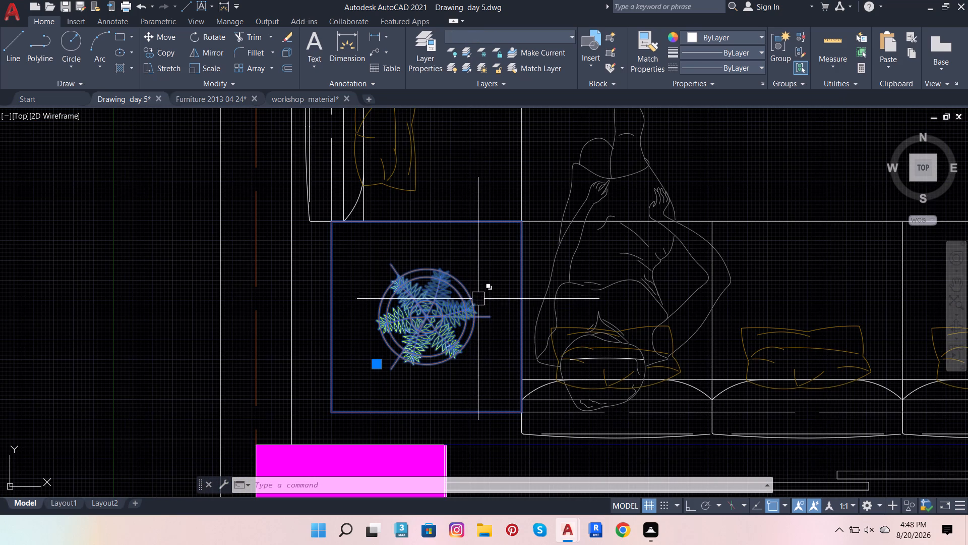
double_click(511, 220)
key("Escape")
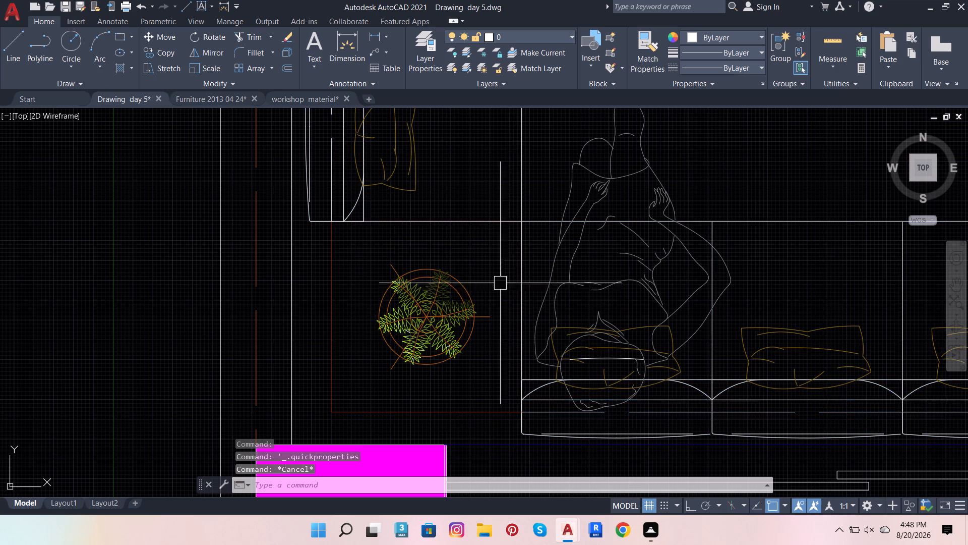
Open the lounge's 1 seat sofa block for editing in the Block Editor.
scroll(467, 325, "down", 5)
scroll(505, 240, "up", 4)
double_click(496, 251)
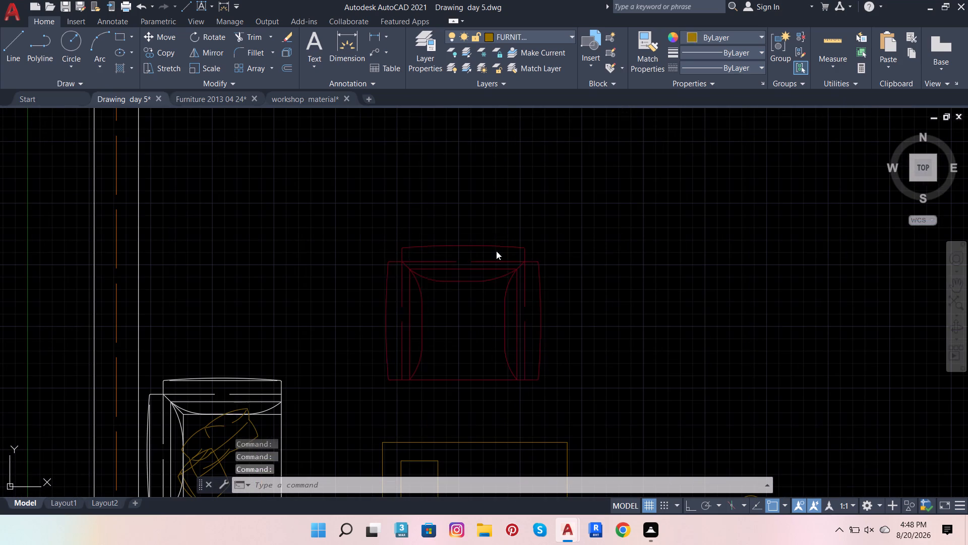
left_click(482, 349)
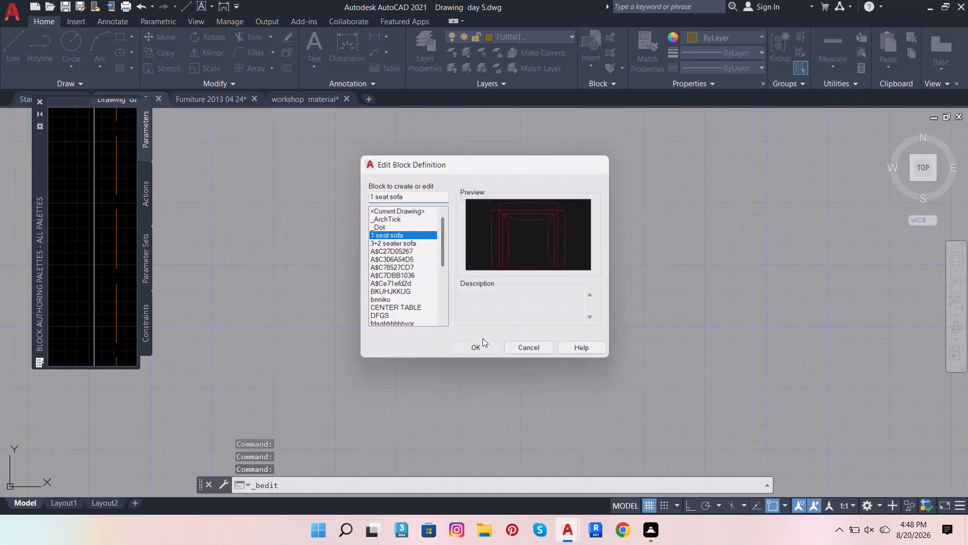
Set the colour of all objects in the 1 seat sofa block to White.
left_click_drag(295, 143, 309, 159)
left_click(672, 456)
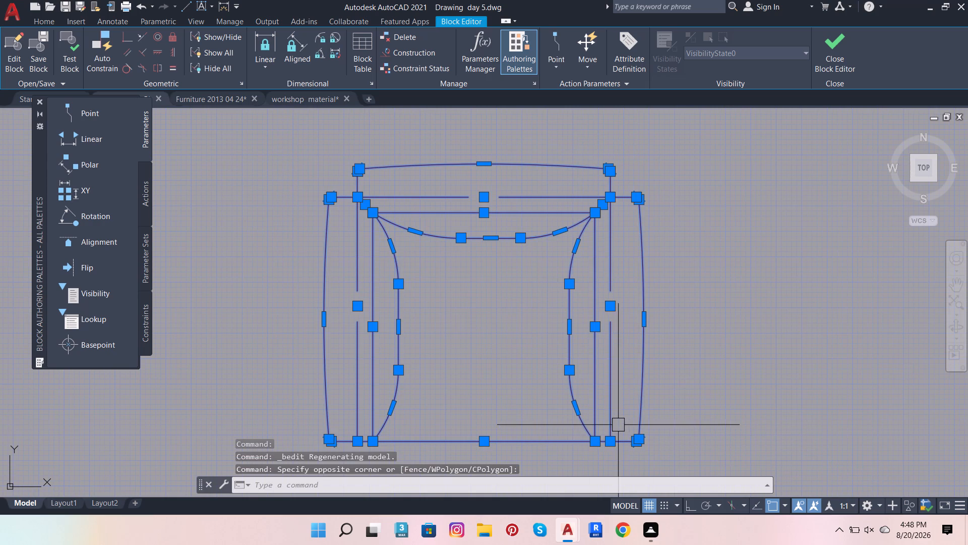
double_click(598, 429)
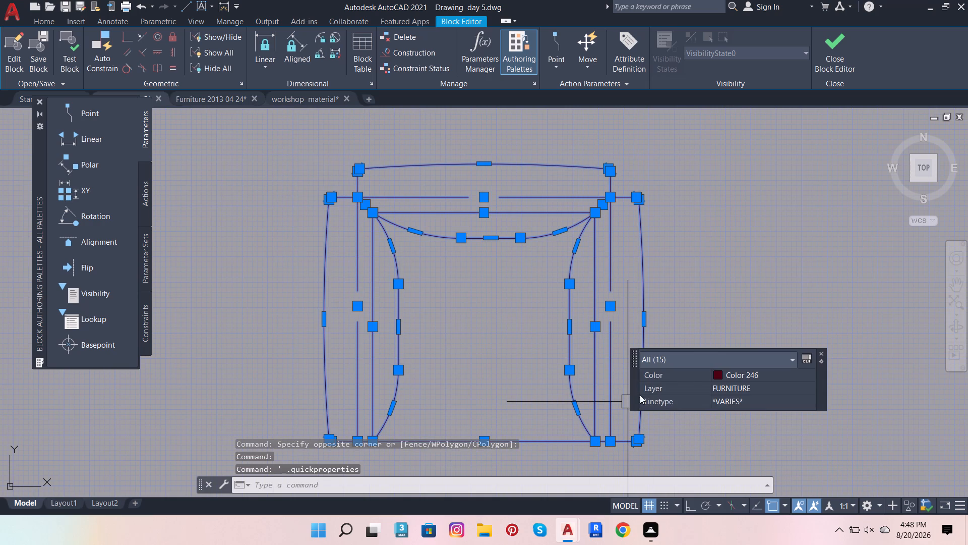
left_click(763, 375)
left_click(763, 375)
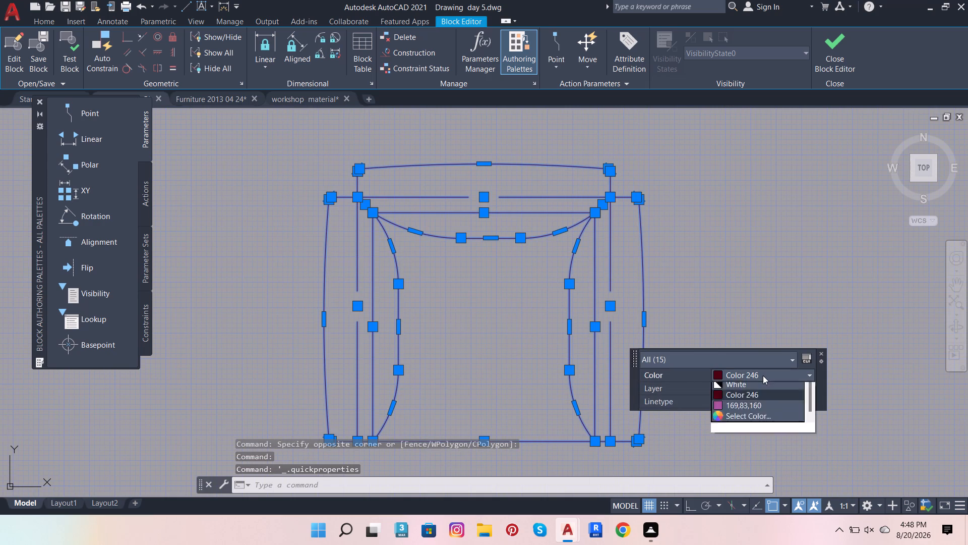
left_click(723, 449)
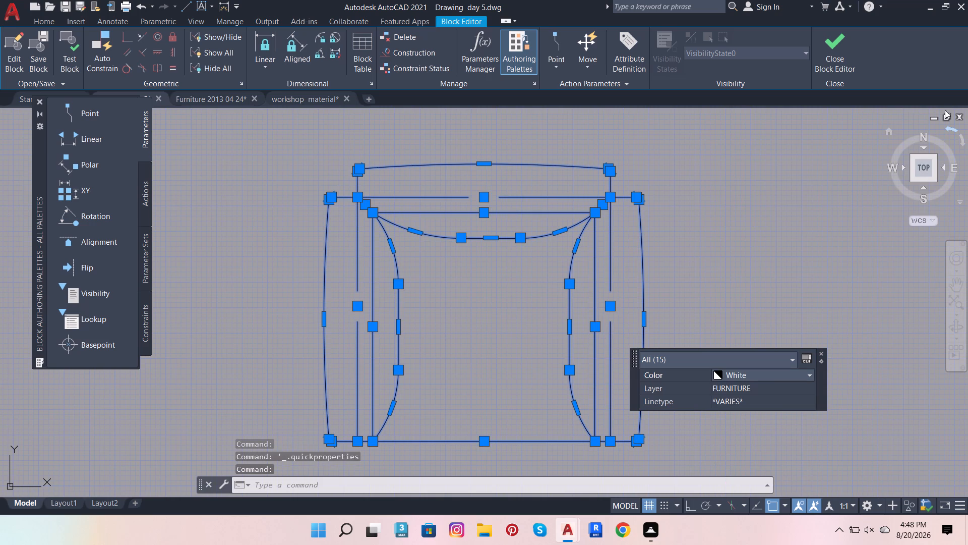
Close the Block Editor and save the changes to the 1 seat sofa block.
left_click(844, 53)
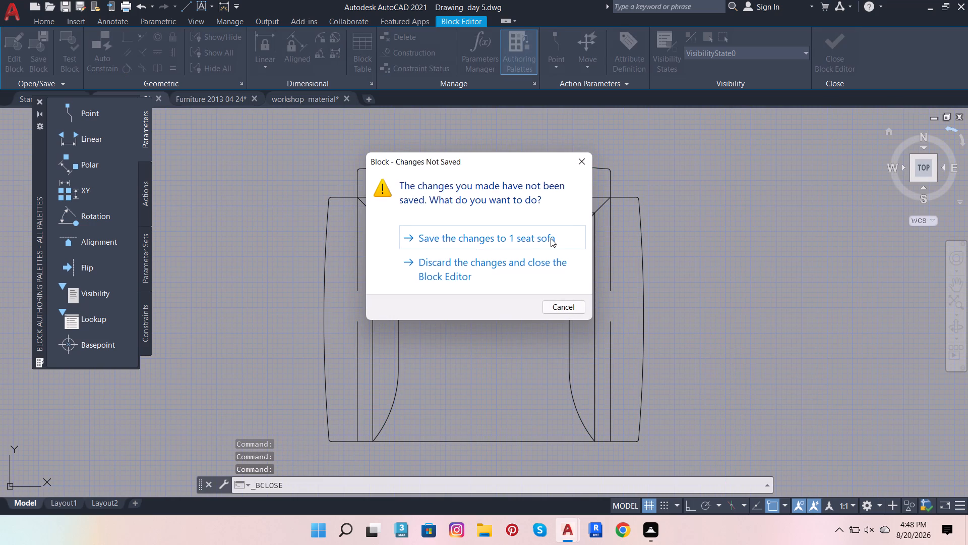
left_click(534, 246)
Open the lounge's CENTER TABLE block for editing in the Block Editor.
scroll(560, 249, "down", 3)
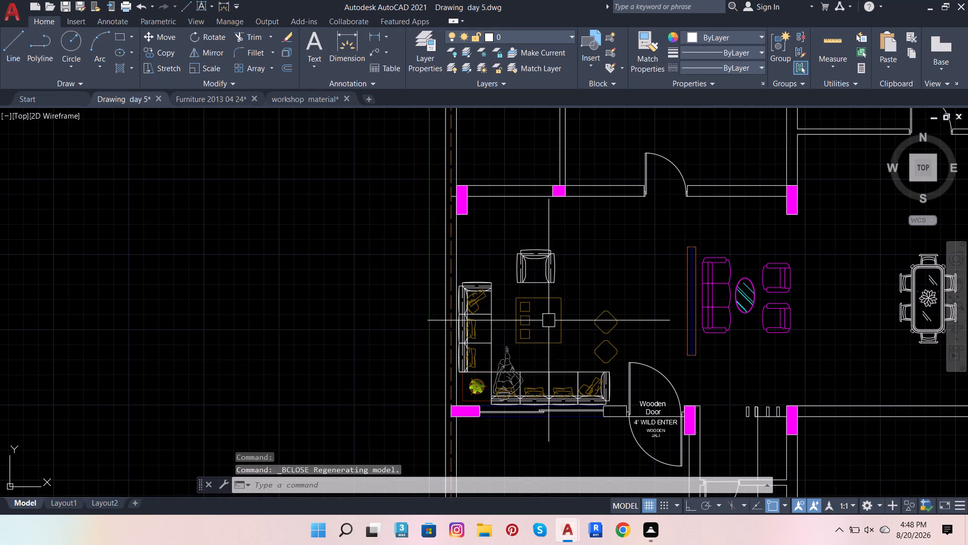
scroll(545, 321, "up", 1)
double_click(556, 282)
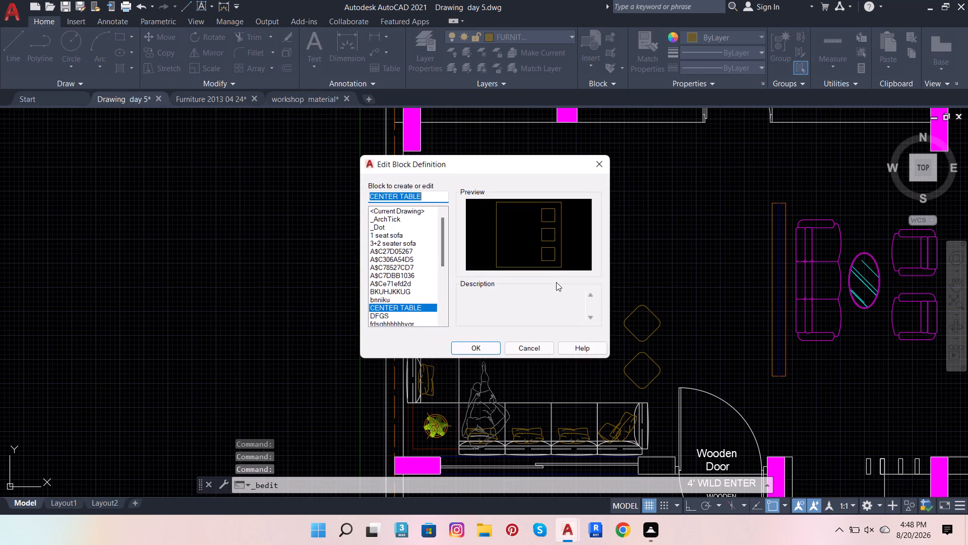
left_click(469, 346)
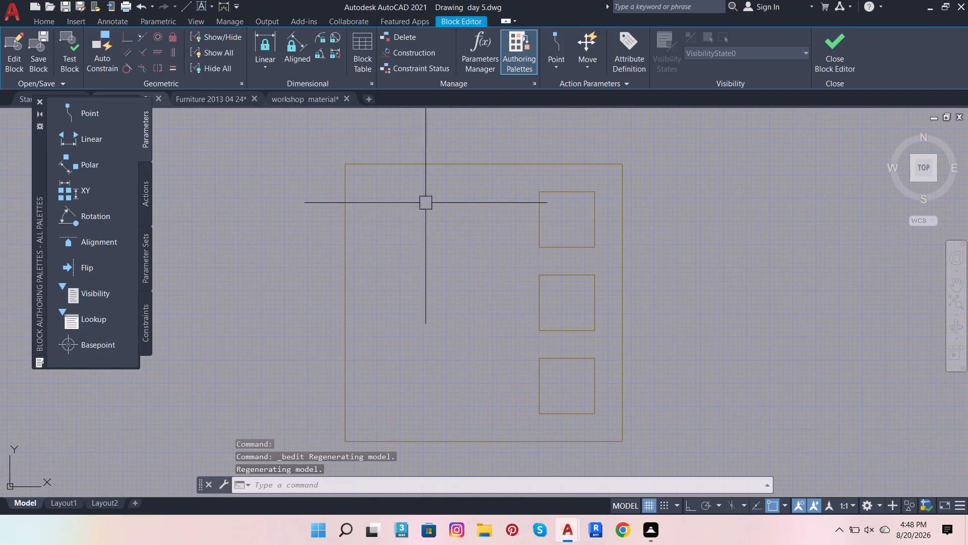
Set the colour of all four polylines in the CENTER TABLE block to White.
left_click(344, 119)
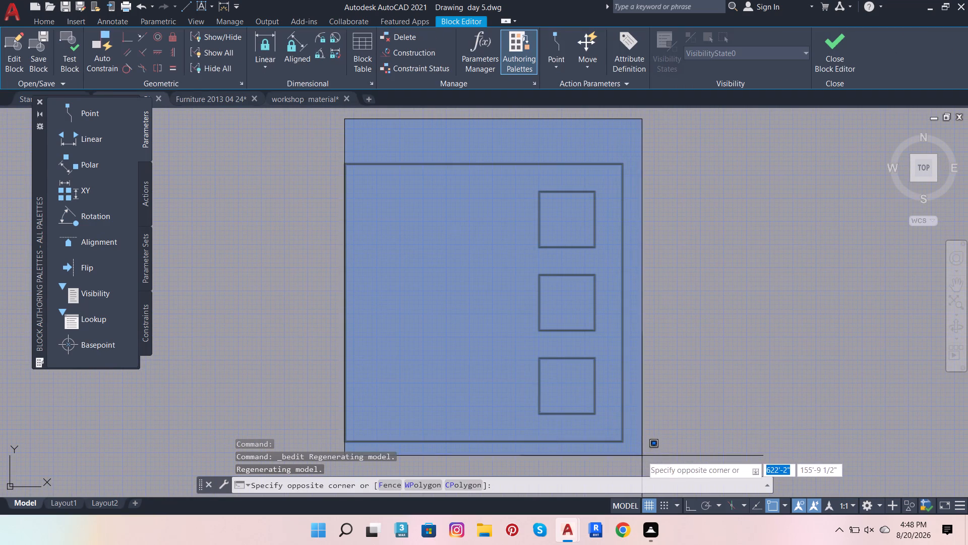
left_click(644, 457)
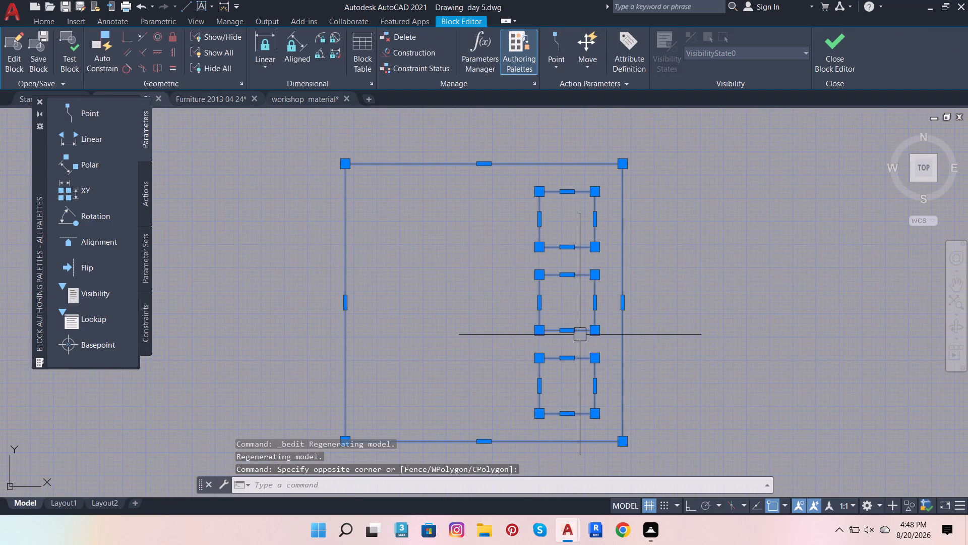
double_click(580, 335)
left_click(699, 281)
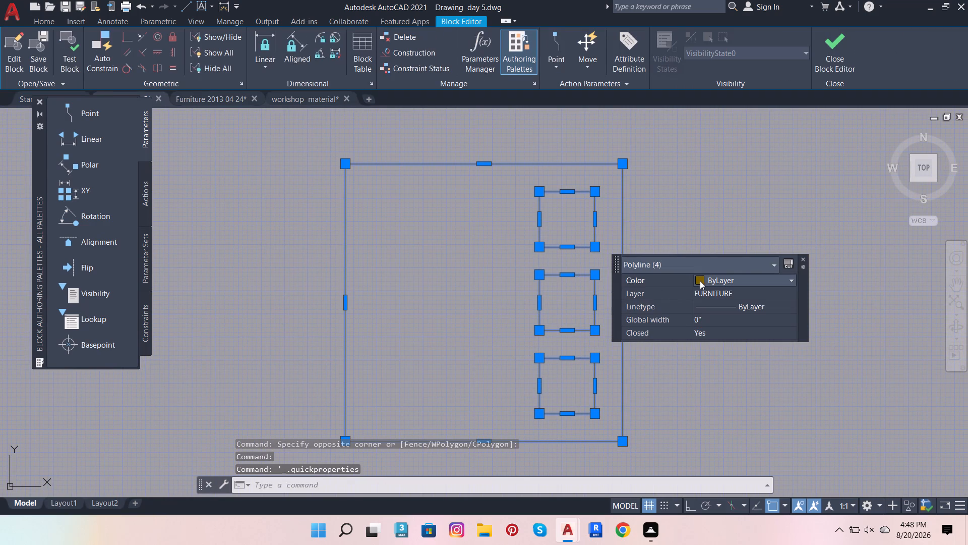
left_click(709, 281)
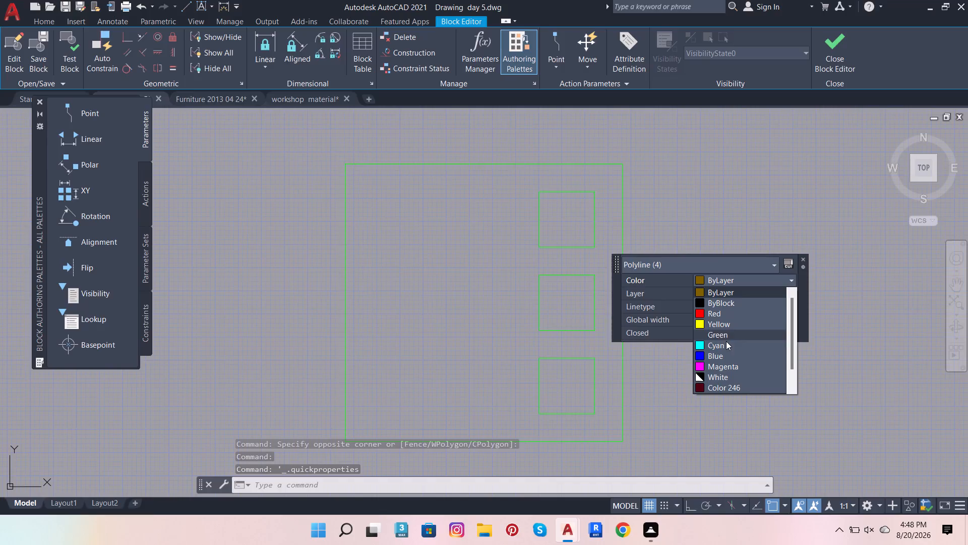
left_click(721, 377)
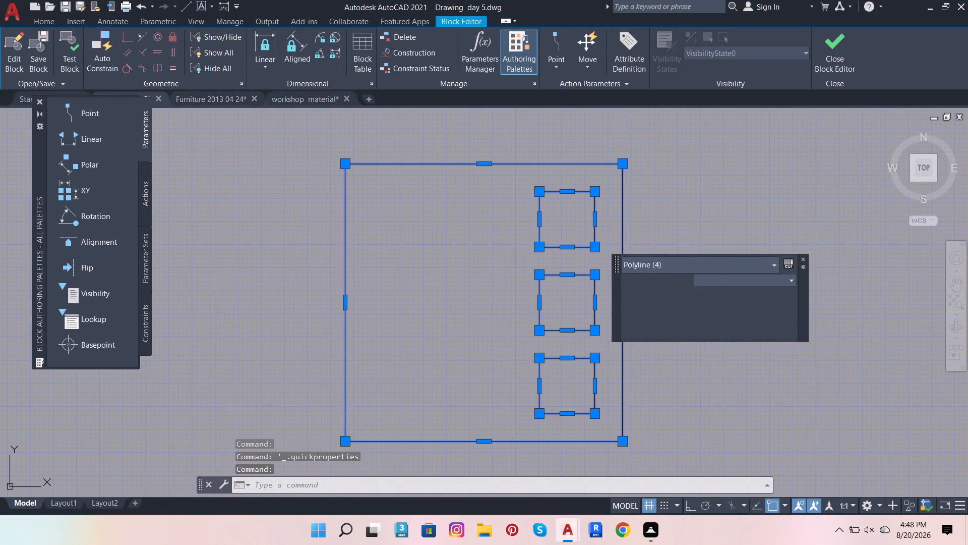
Close the Block Editor and save the changes to the CENTER TABLE block.
left_click(841, 56)
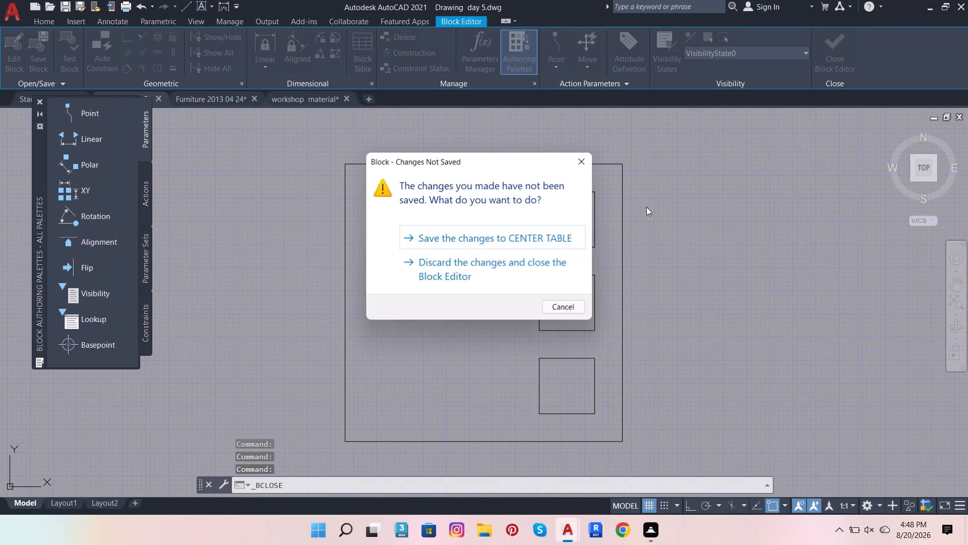
left_click(447, 240)
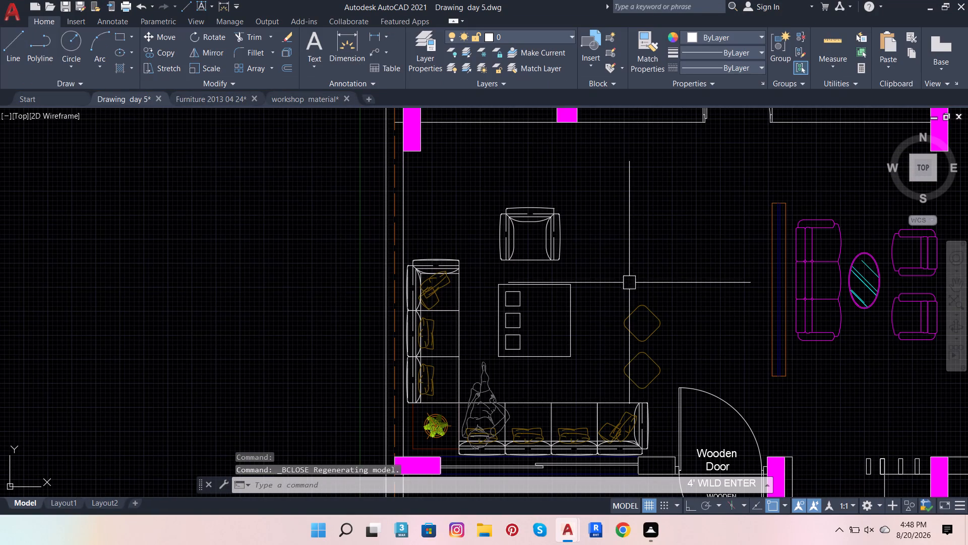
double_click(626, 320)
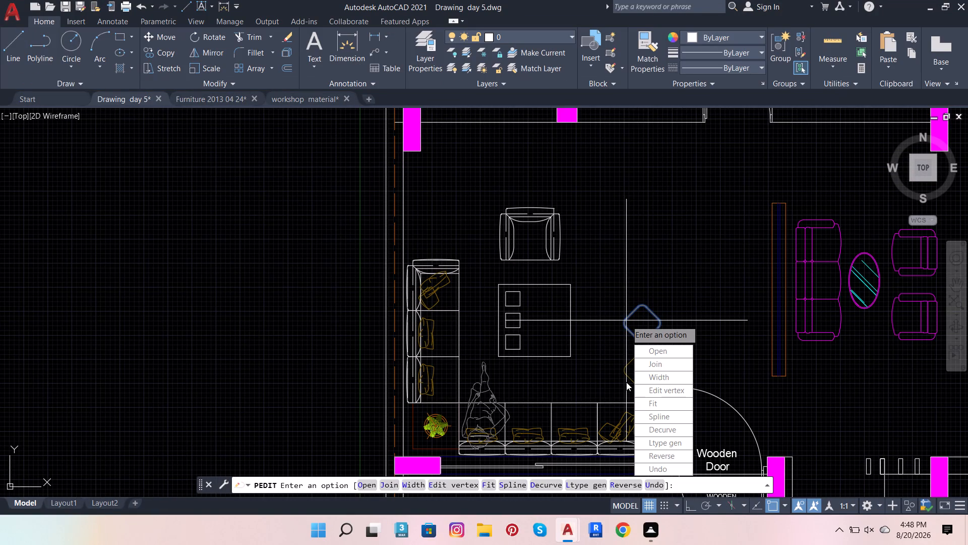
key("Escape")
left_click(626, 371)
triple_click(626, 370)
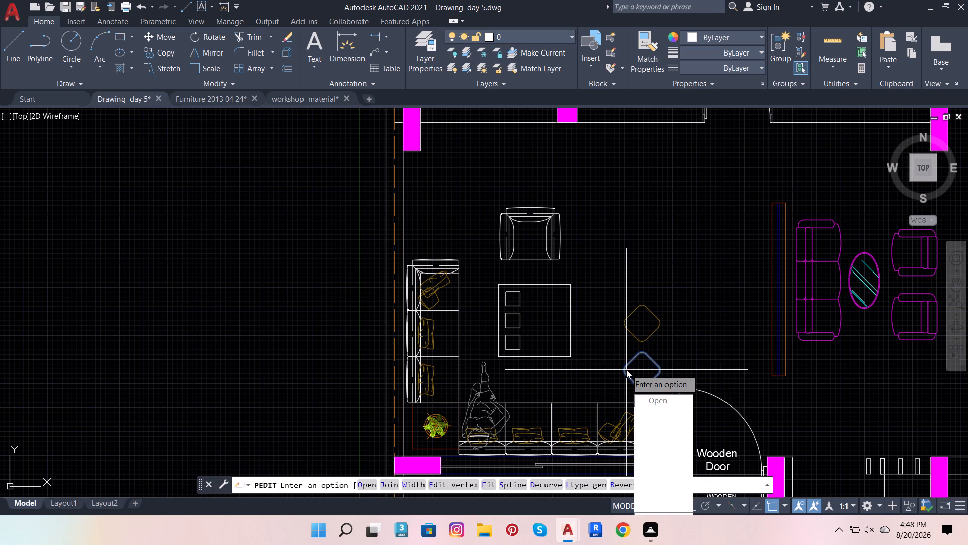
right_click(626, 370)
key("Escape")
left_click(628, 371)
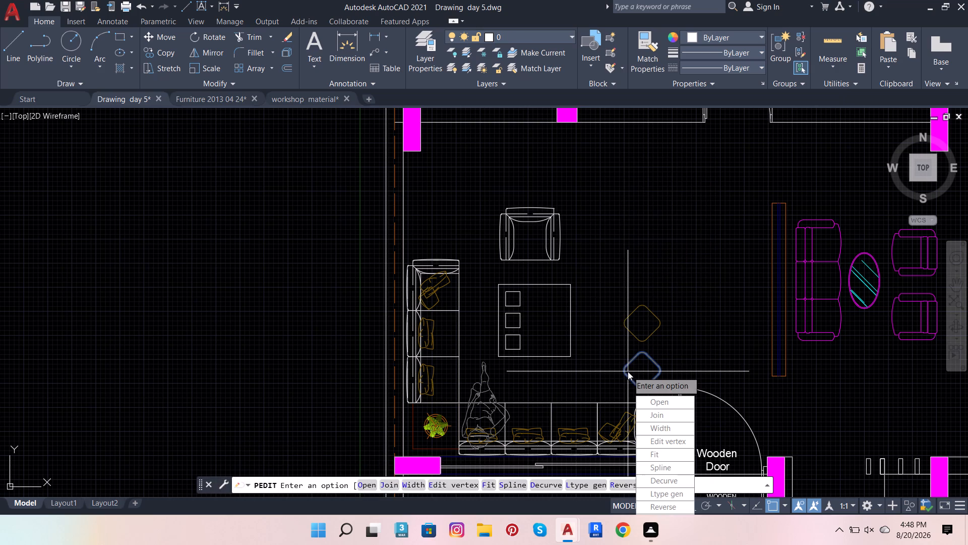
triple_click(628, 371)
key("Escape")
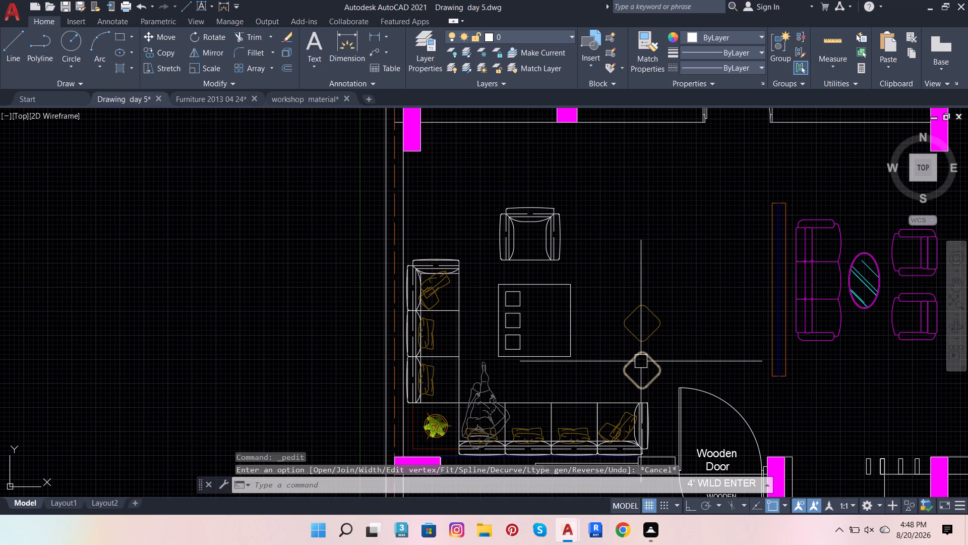
Move the lower of the lounge's two diamond-shaped stools to the Defpoints layer.
left_click(641, 361)
left_click(533, 32)
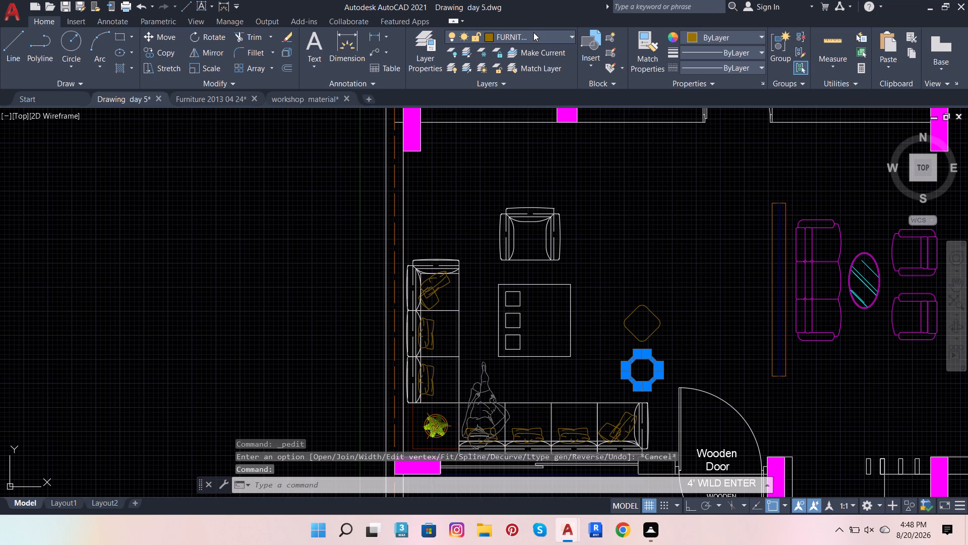
left_click(530, 77)
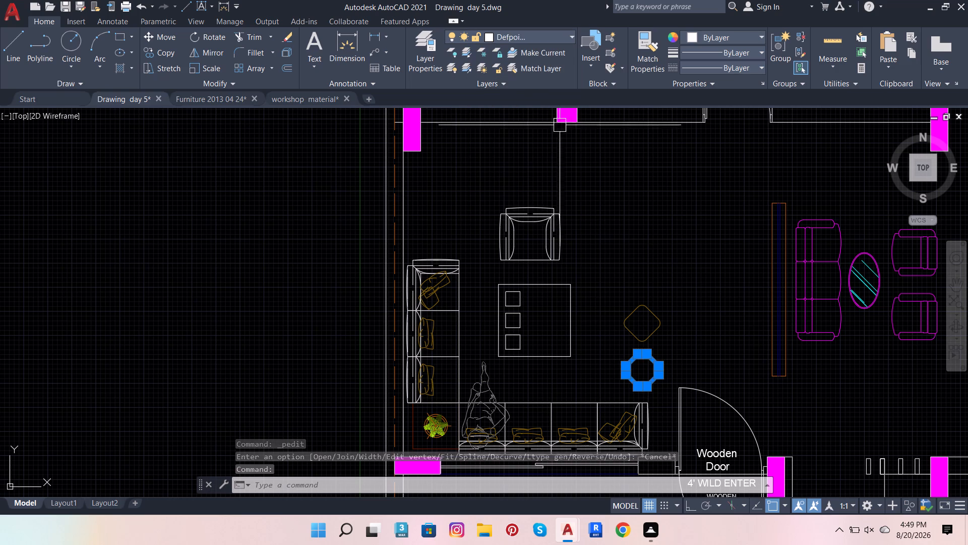
key("Escape")
Move the upper of the lounge's two diamond-shaped stools to the Defpoints layer.
left_click(637, 328)
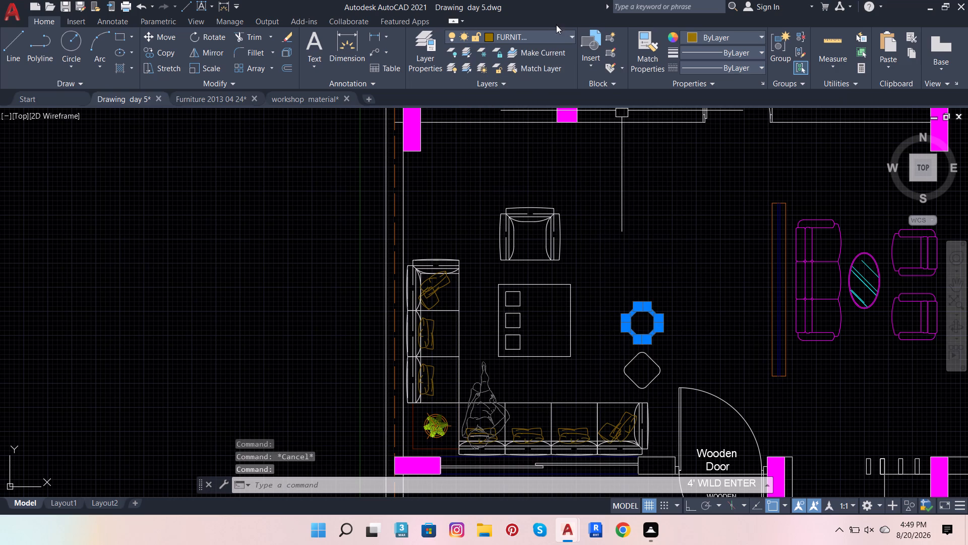
left_click(556, 23)
left_click(554, 32)
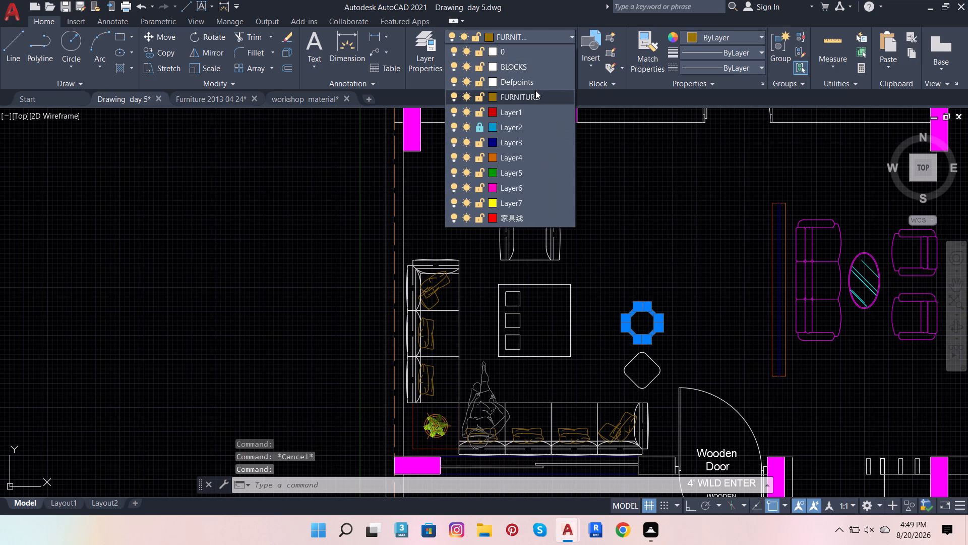
left_click(535, 90)
key("Escape")
left_click(647, 313)
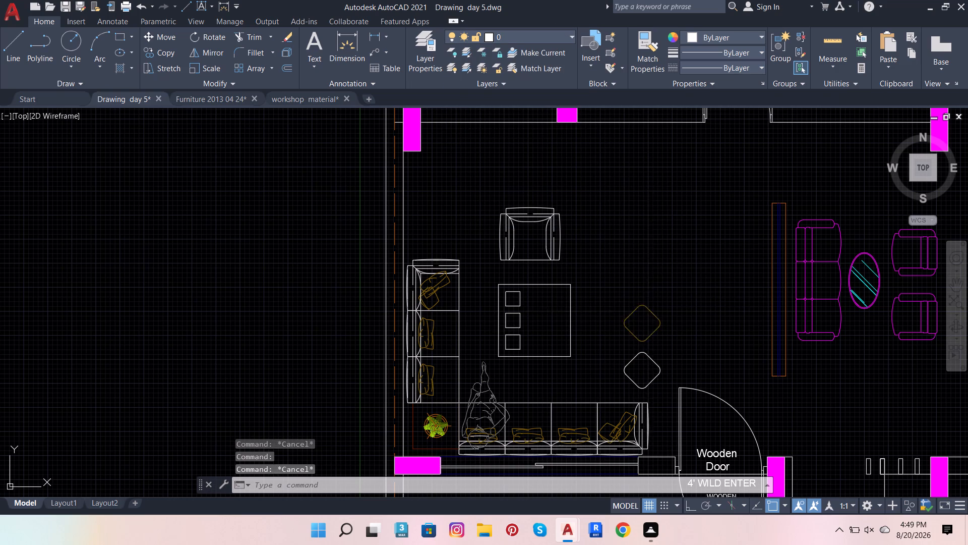
left_click(540, 35)
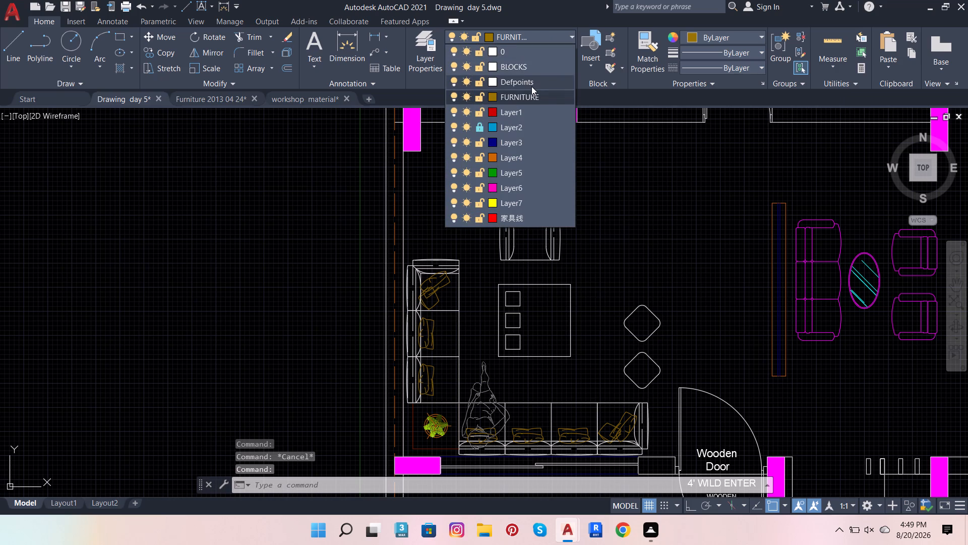
left_click(531, 86)
key("Escape")
Open the magenta sofa set block with the oval table, A$C306A54D5, for editing in the Block Editor.
scroll(672, 315, "down", 2)
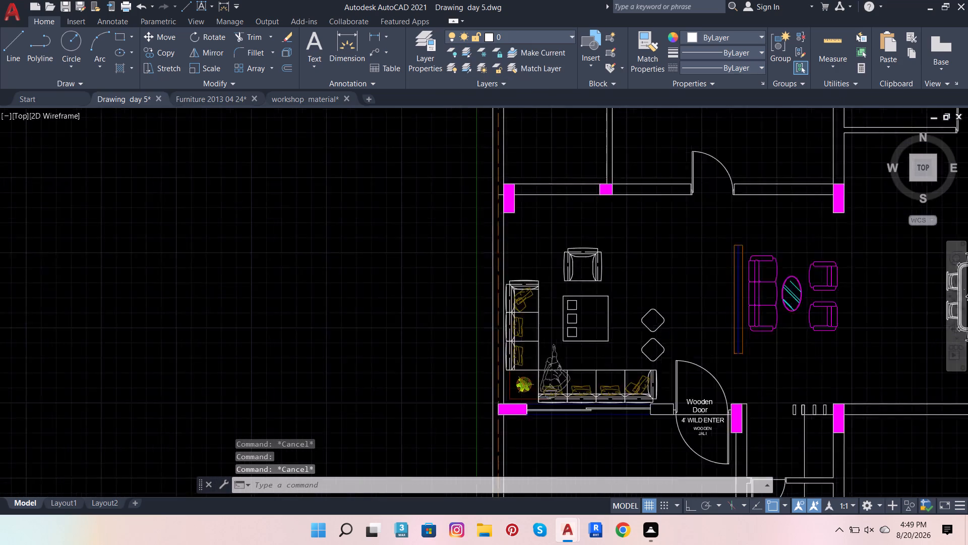
scroll(672, 315, "down", 2)
scroll(670, 372, "up", 4)
scroll(793, 124, "down", 3)
scroll(800, 163, "down", 3)
scroll(814, 156, "up", 4)
double_click(723, 155)
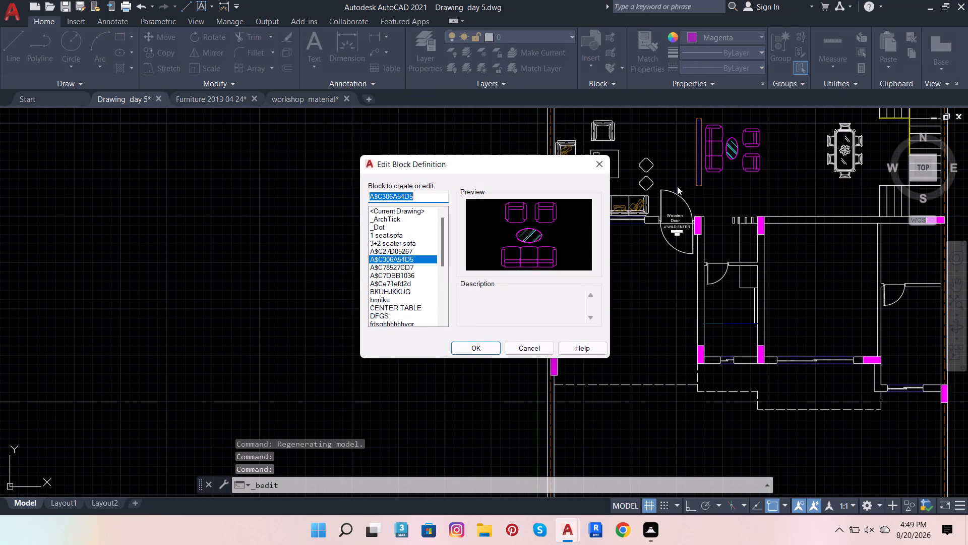
left_click(483, 345)
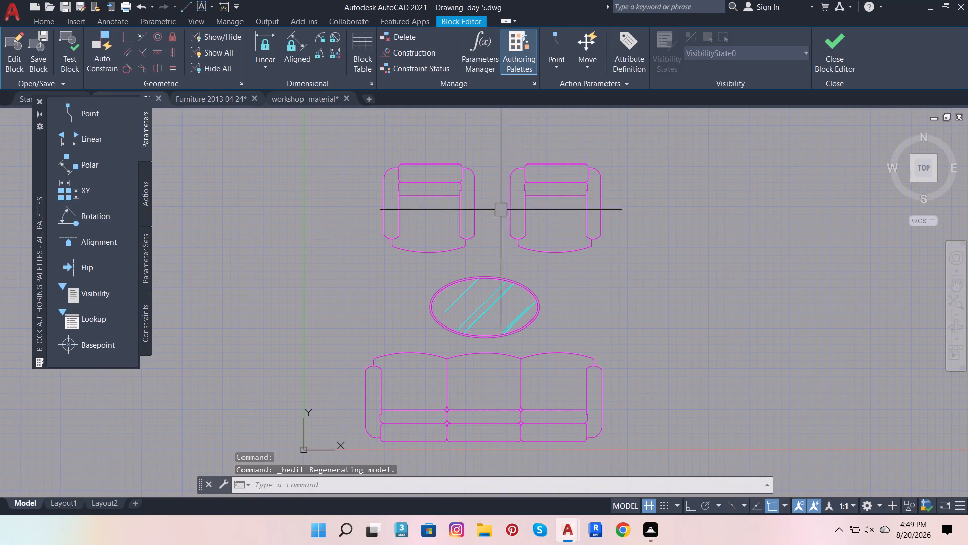
Select the whole sofa set in the block and set the colour of its line objects to White.
scroll(357, 274, "down", 1)
left_click_drag(347, 171, 346, 170)
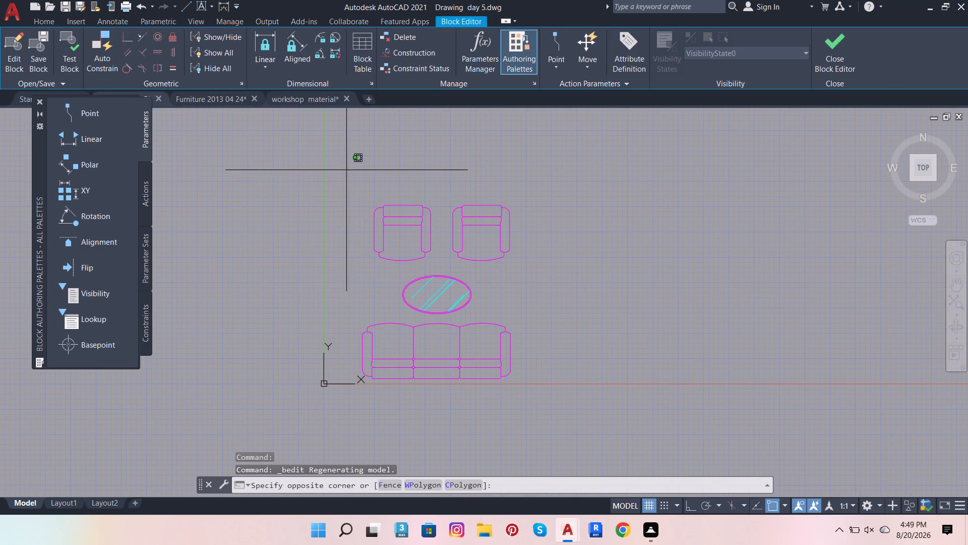
left_click_drag(346, 170, 347, 176)
left_click(585, 413)
double_click(496, 363)
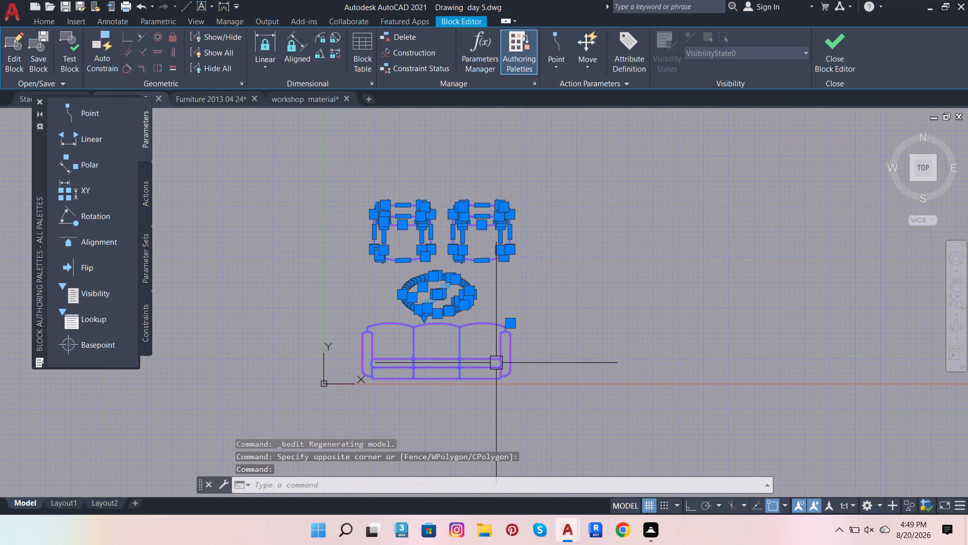
left_click(691, 268)
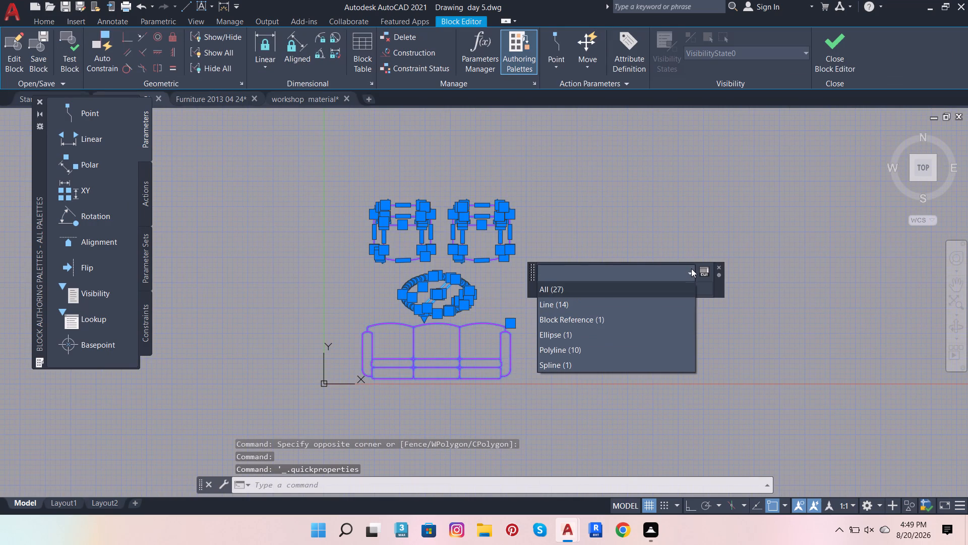
left_click(645, 298)
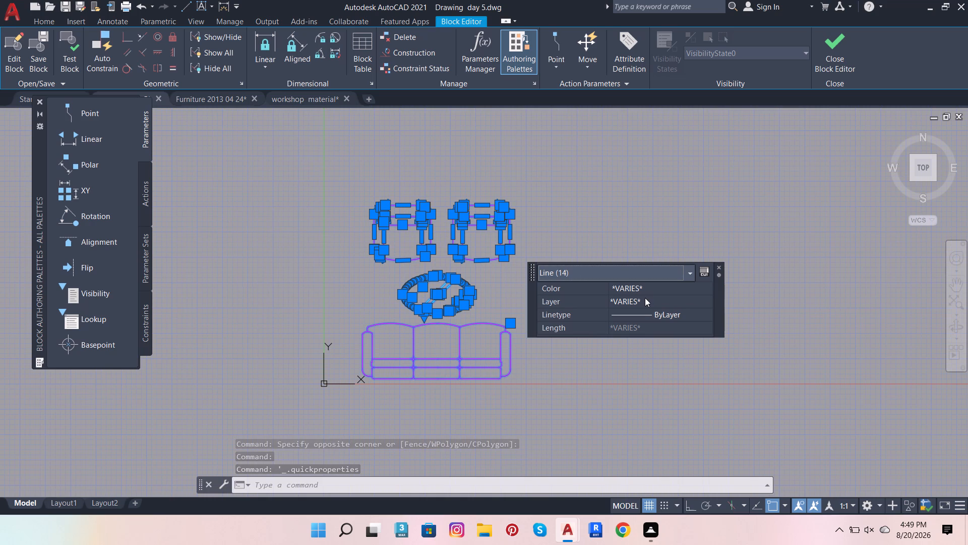
left_click(648, 289)
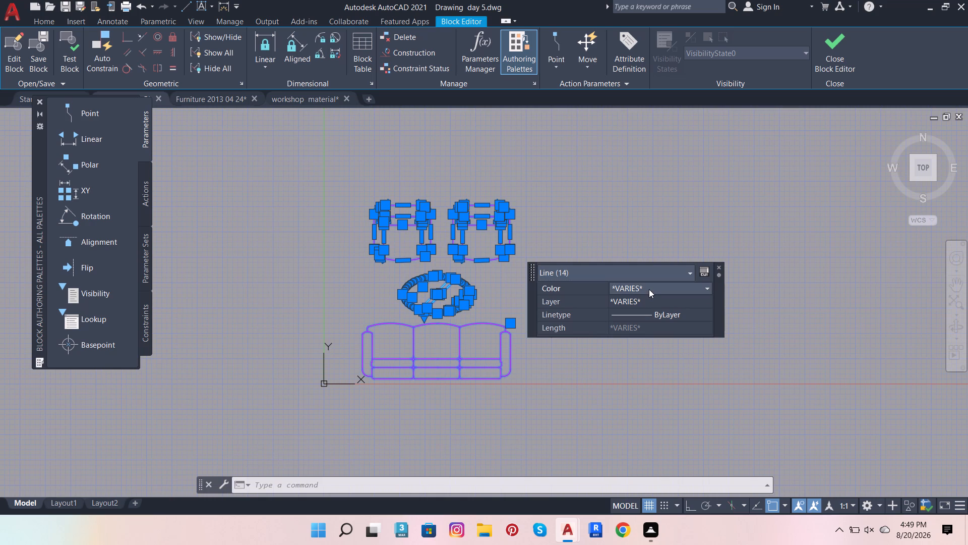
left_click(649, 289)
left_click(628, 352)
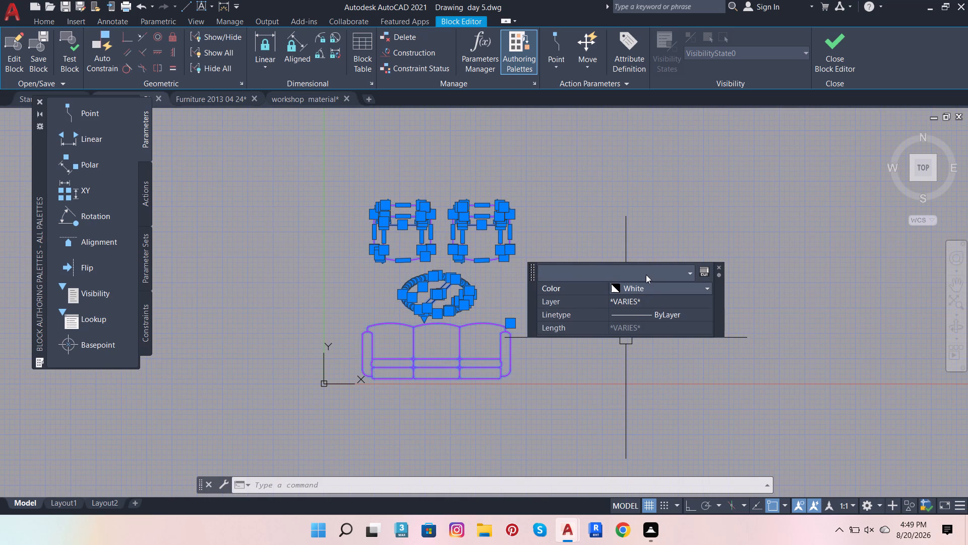
Filter the sofa set selection to its block reference and examine that object's properties.
scroll(650, 287, "up", 2)
left_click(634, 262)
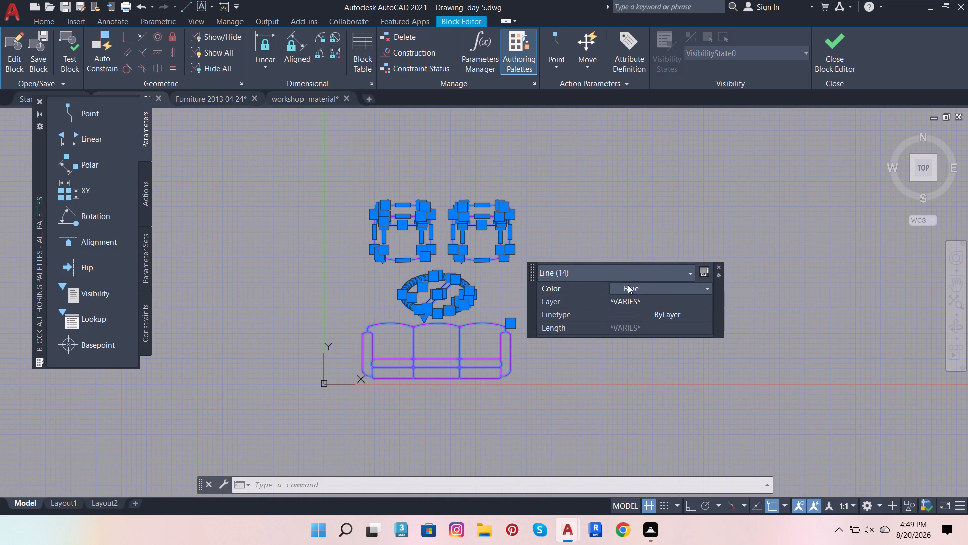
left_click(634, 268)
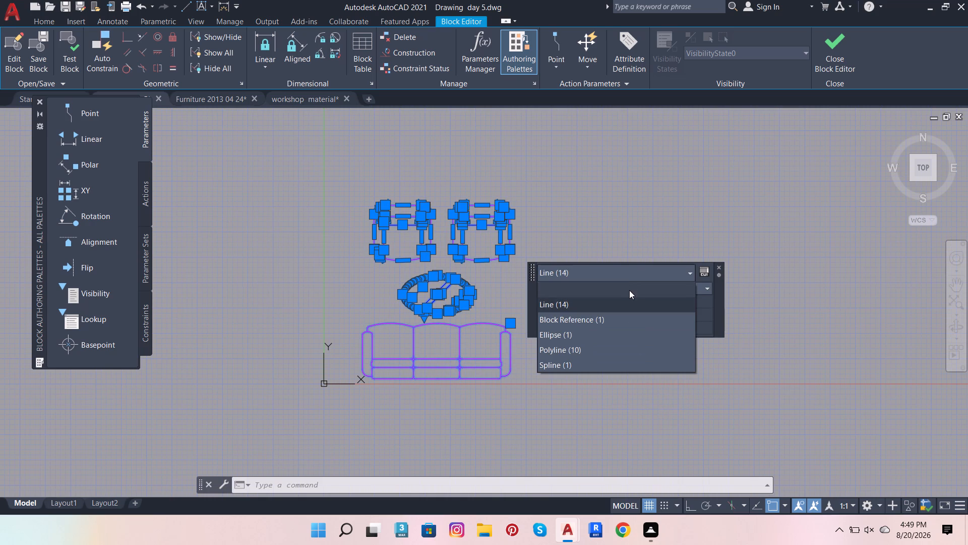
left_click(624, 317)
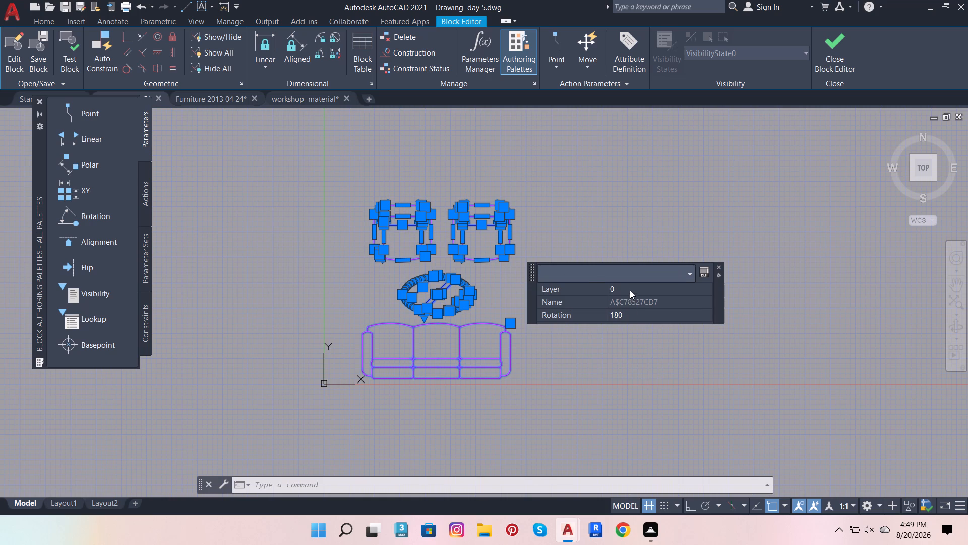
left_click(630, 290)
Filter the sofa set selection to its spline and set the spline's colour to White.
left_click(628, 274)
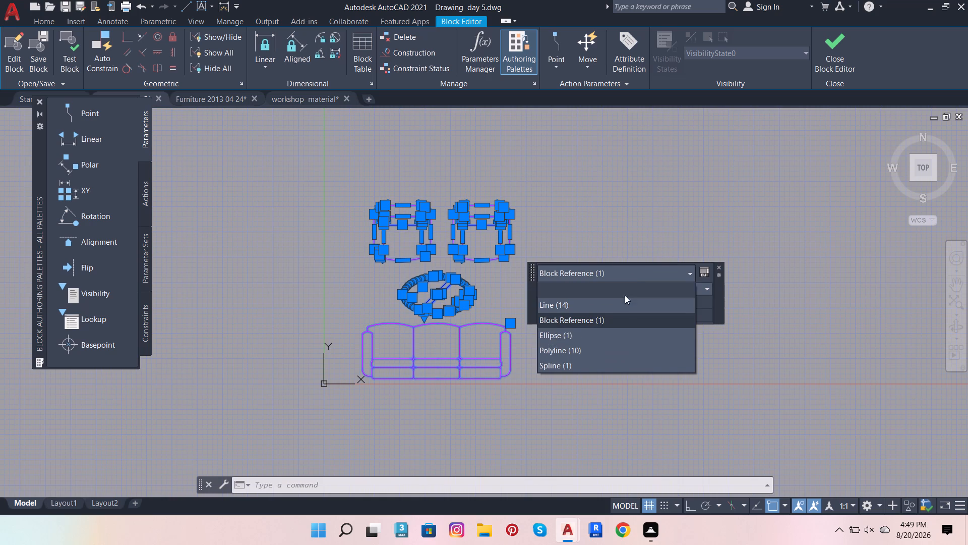
scroll(606, 346, "down", 4)
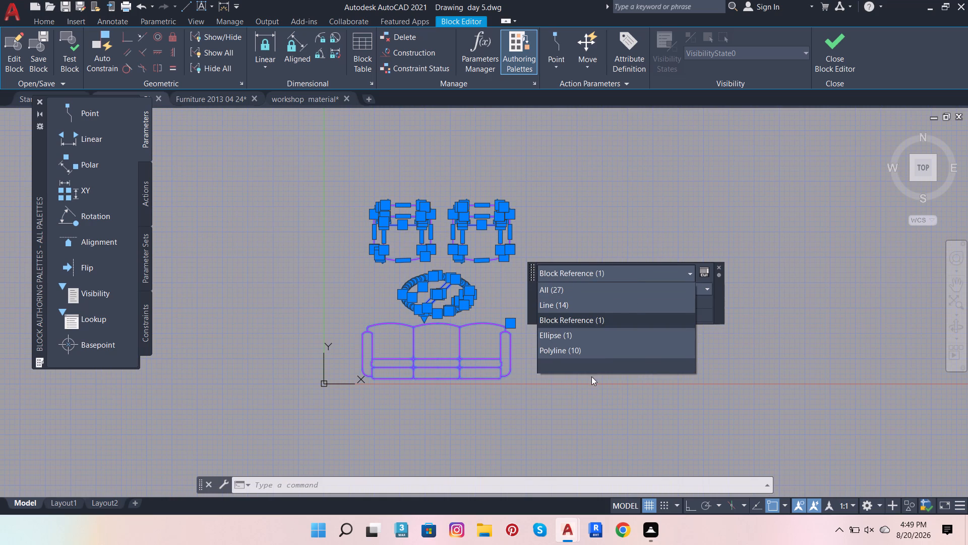
left_click(589, 368)
left_click(621, 287)
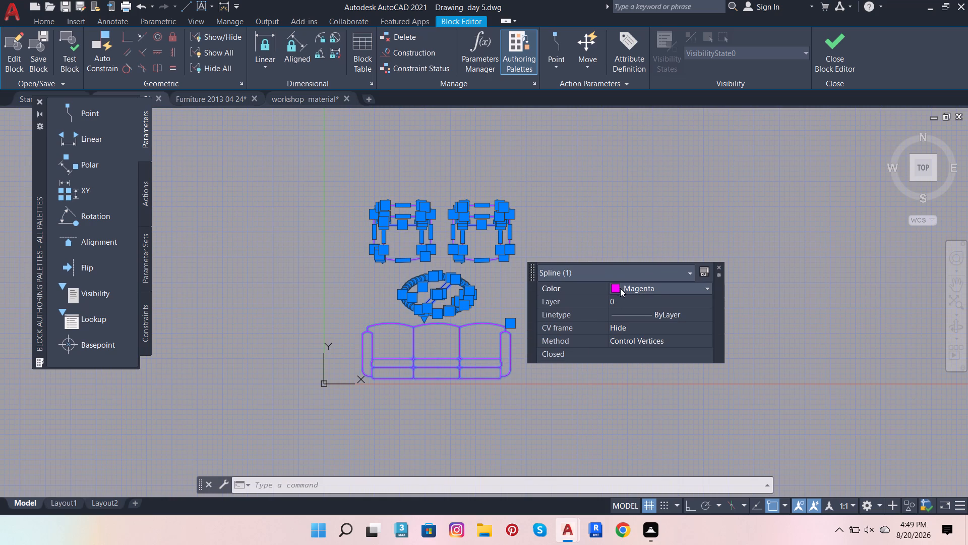
left_click(620, 289)
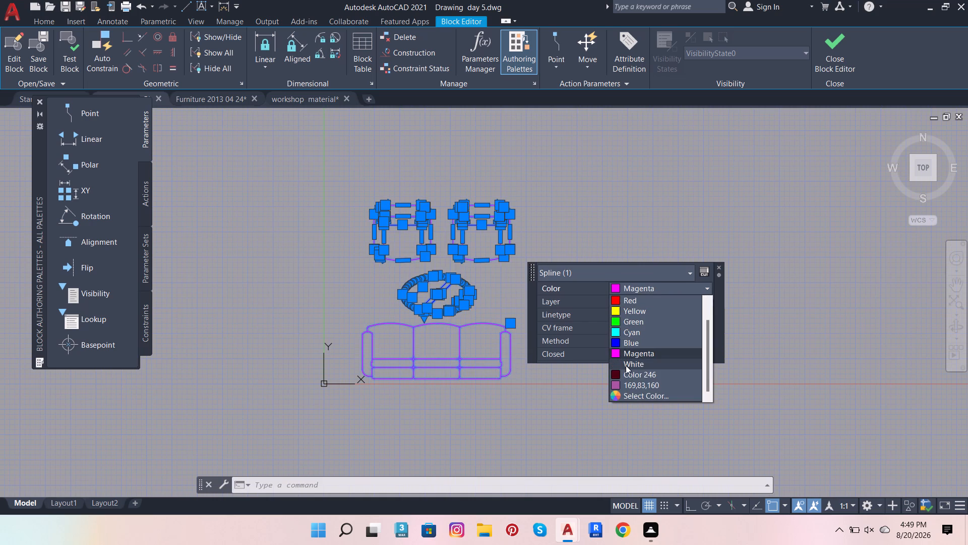
left_click(626, 365)
Filter the sofa set selection to its polylines and set their colour to White.
left_click(642, 276)
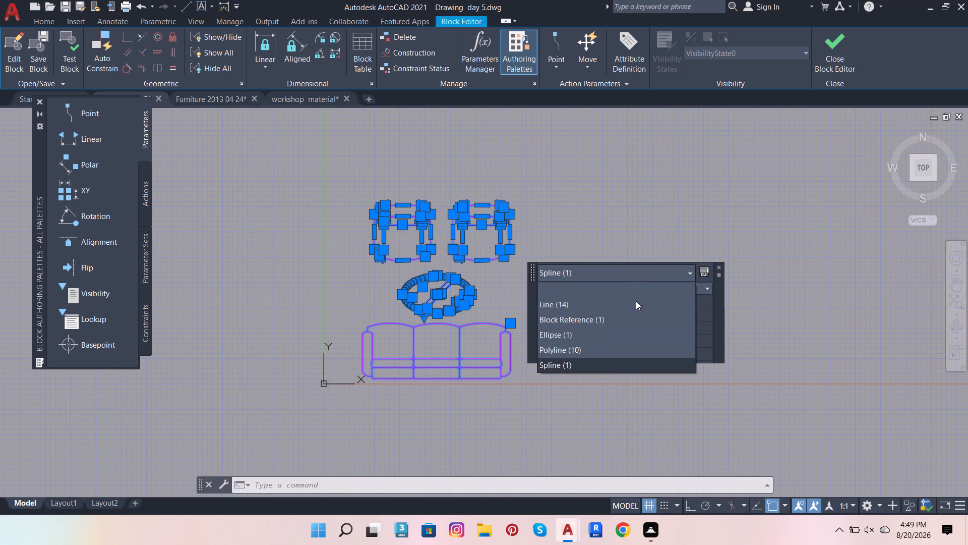
left_click(619, 347)
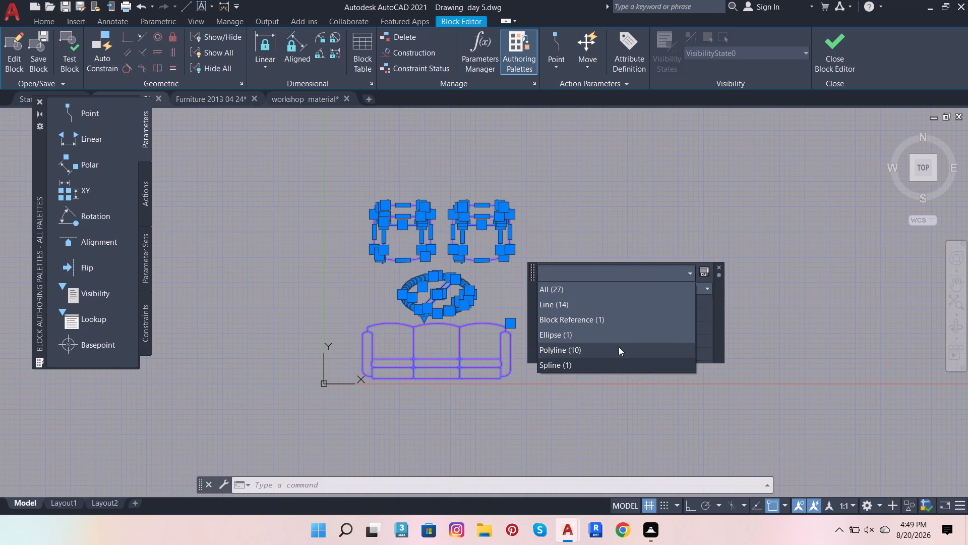
left_click(632, 283)
left_click(635, 287)
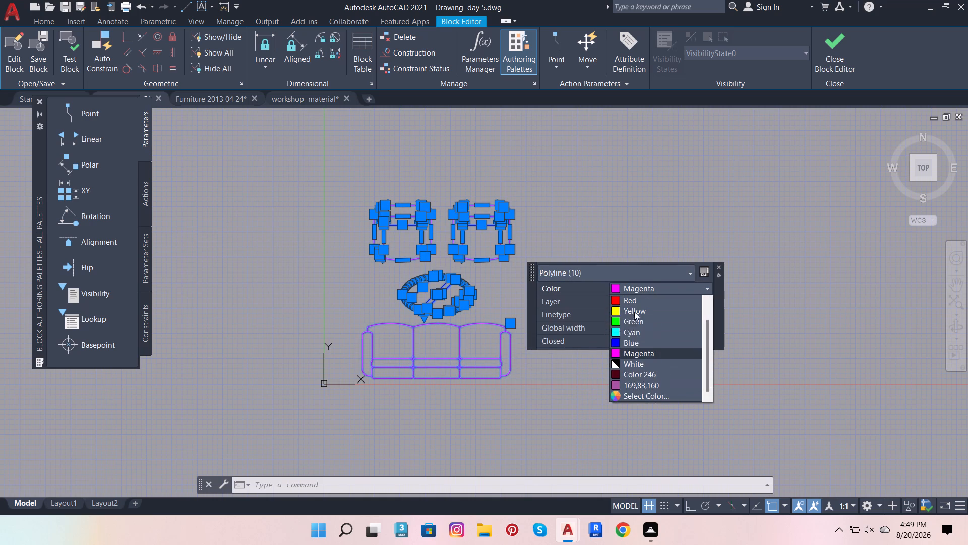
left_click(620, 360)
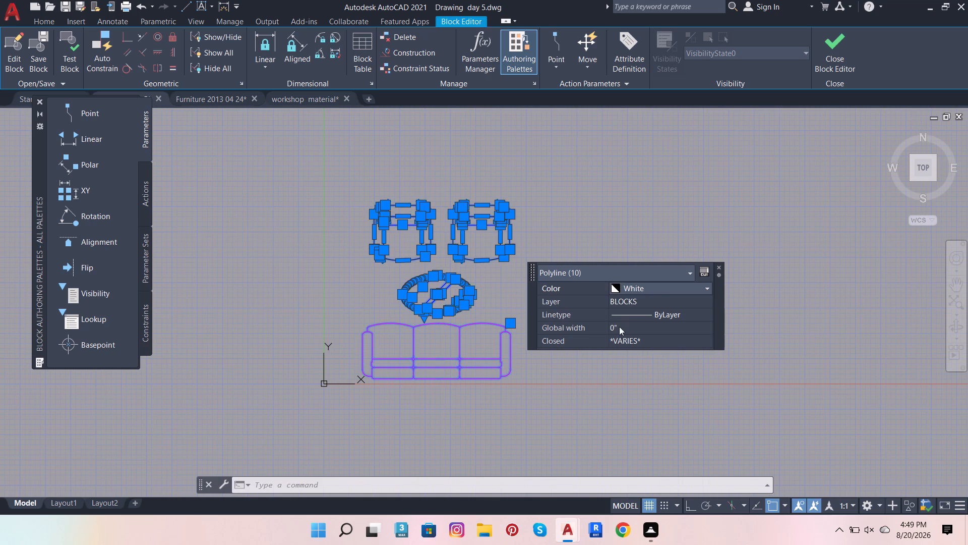
Filter the sofa set selection to the table's ellipse, set its colour to White, and clear the selection.
left_click(639, 276)
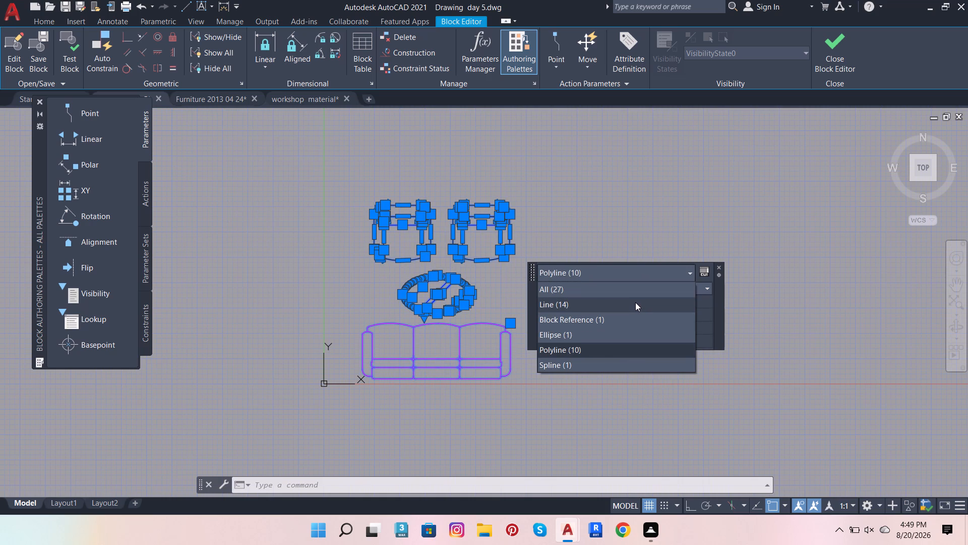
left_click(632, 293)
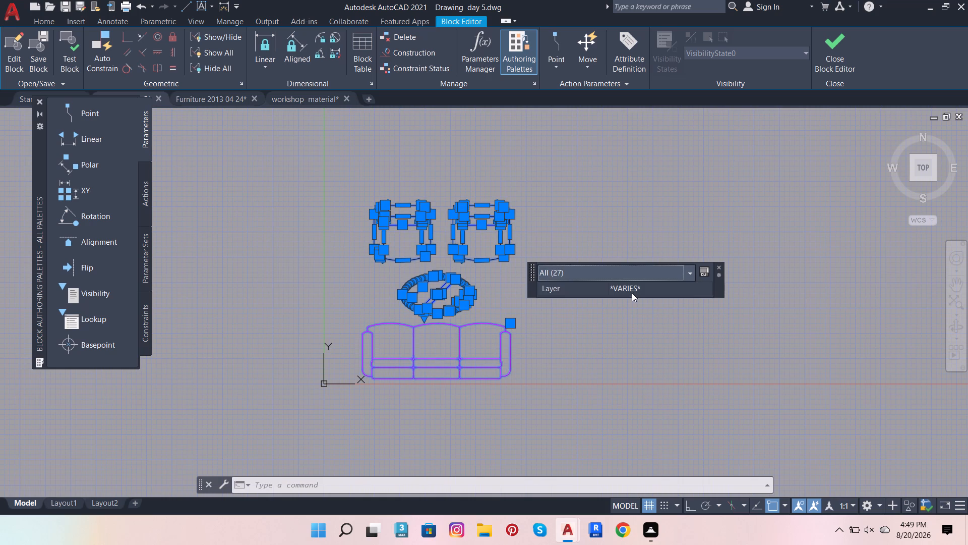
left_click(630, 270)
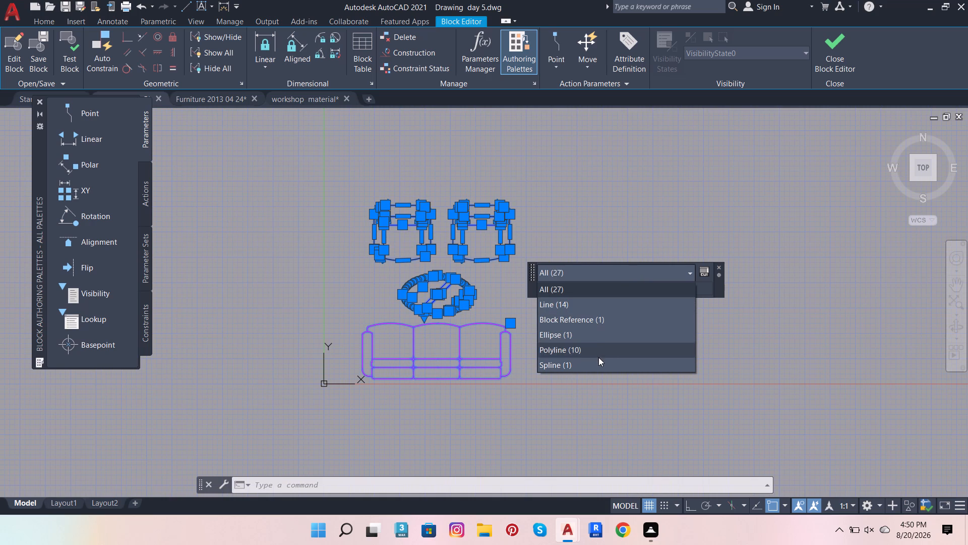
left_click(592, 340)
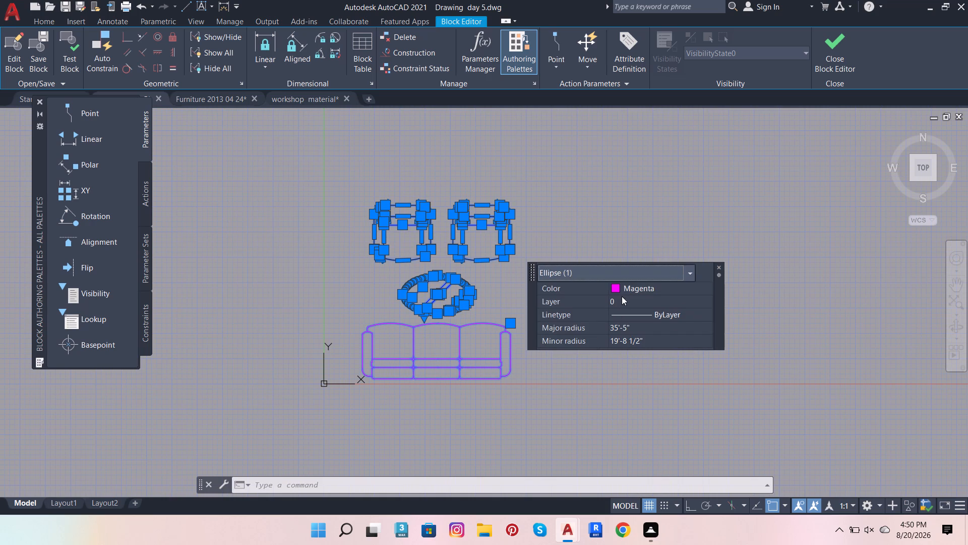
left_click(632, 282)
left_click(638, 287)
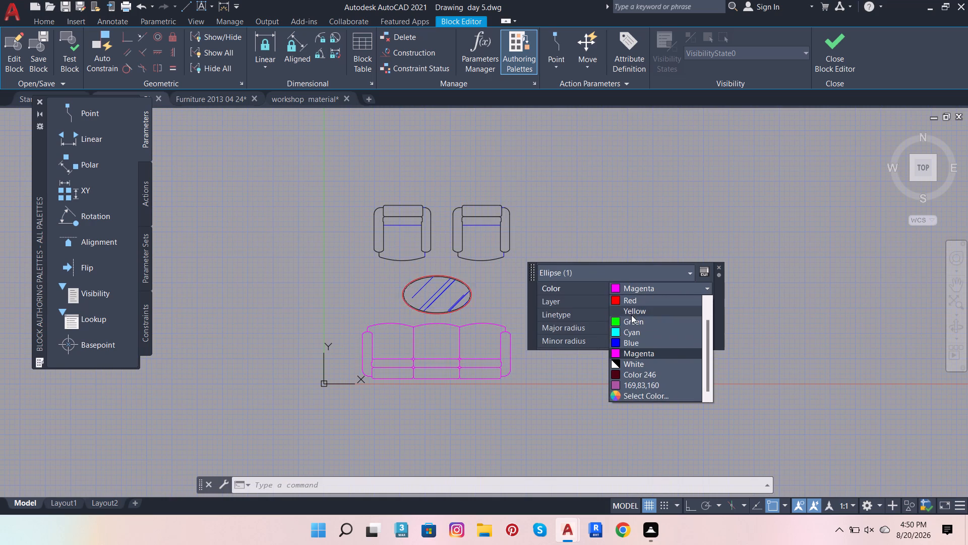
left_click(613, 361)
left_click(648, 225)
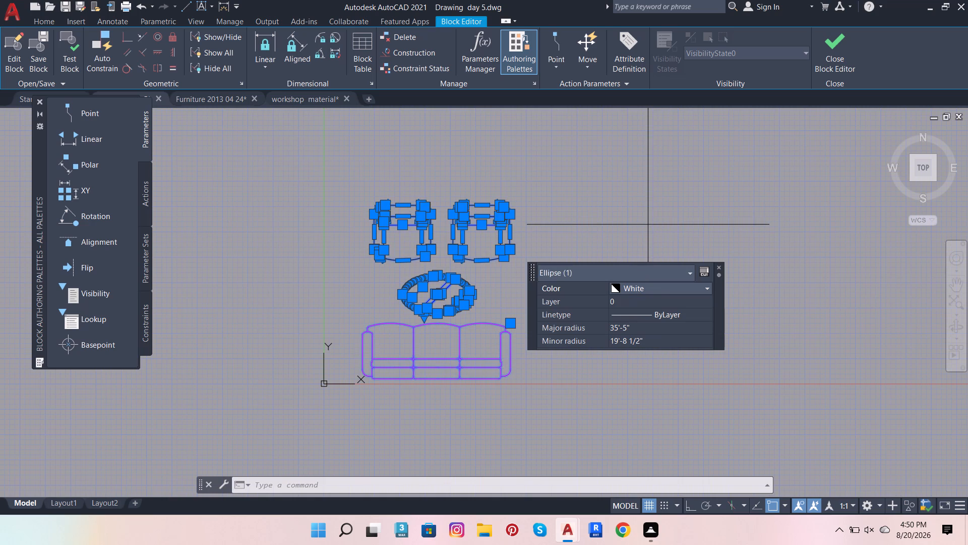
key("F1")
key("Escape")
key("Escape")
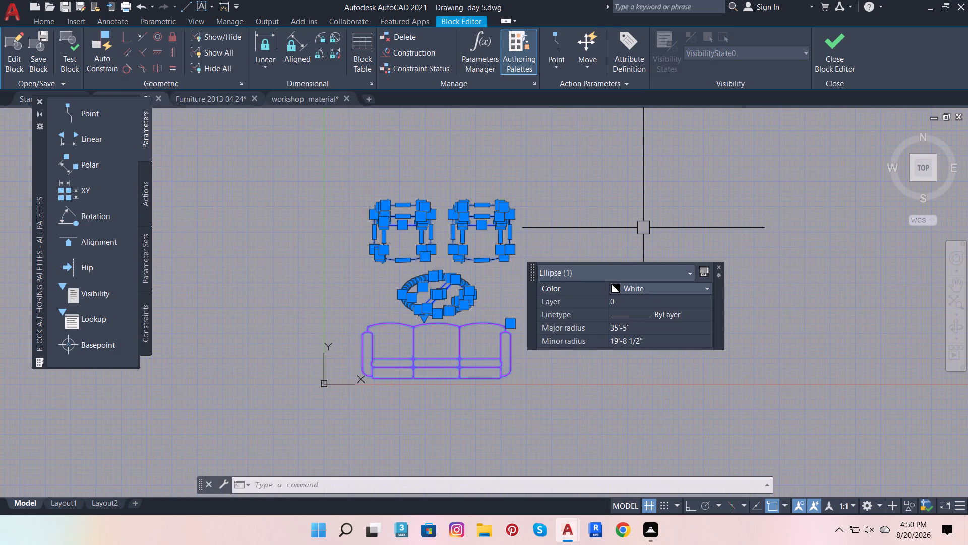
left_click(720, 265)
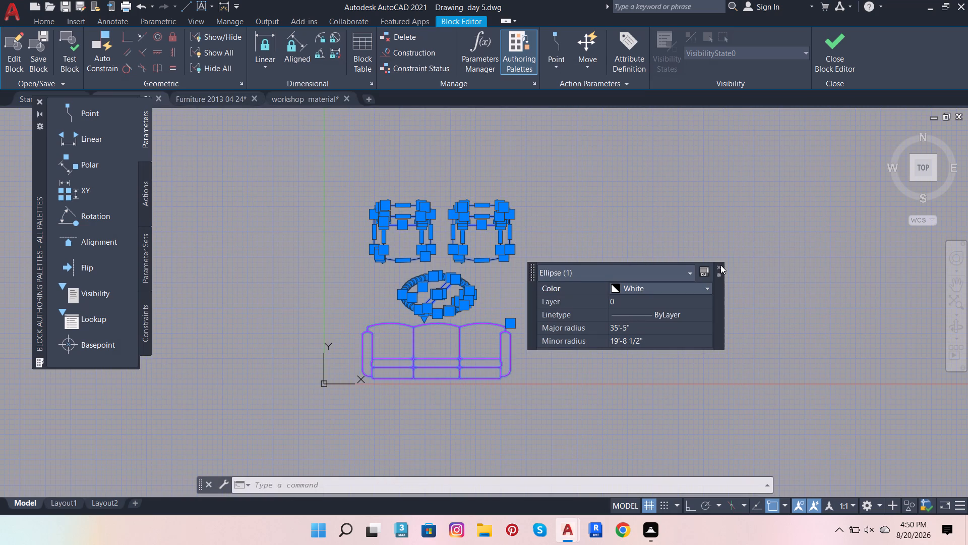
left_click(720, 267)
key("Escape")
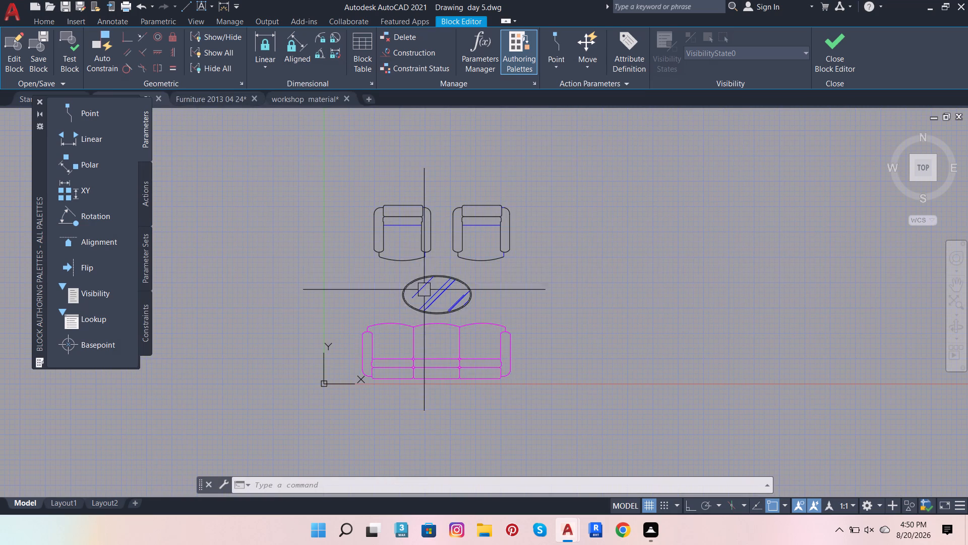
Open the nested three-seat sofa block A$C78527CD7 for editing, saving the changes to A$C306A54D5.
scroll(428, 315, "up", 2)
scroll(429, 315, "down", 2)
double_click(364, 342)
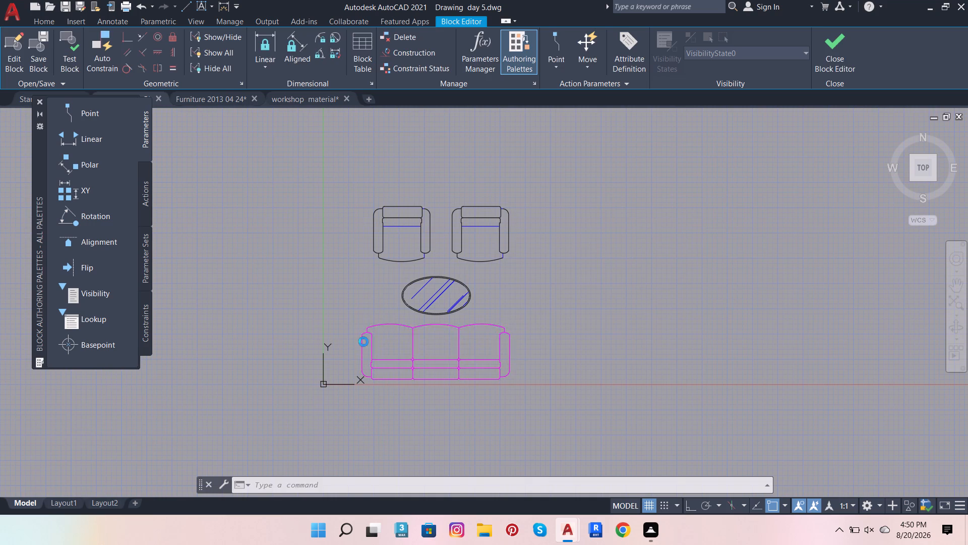
key("Escape")
left_click(369, 338)
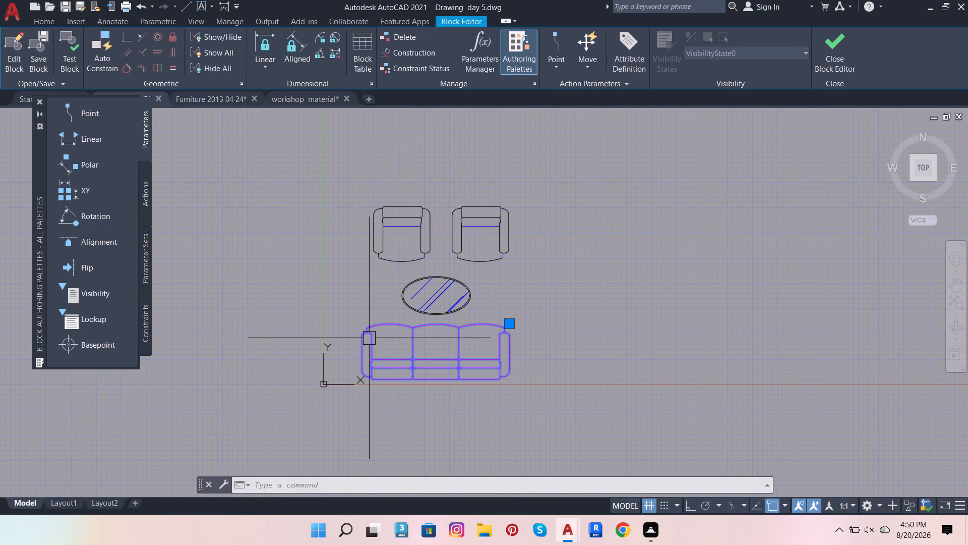
right_click(369, 338)
left_click(369, 338)
key("Escape")
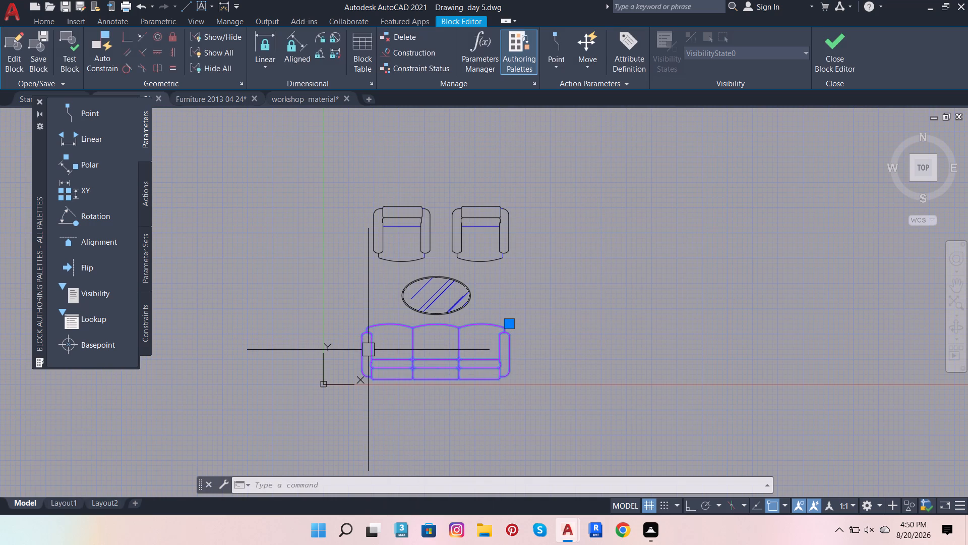
double_click(368, 350)
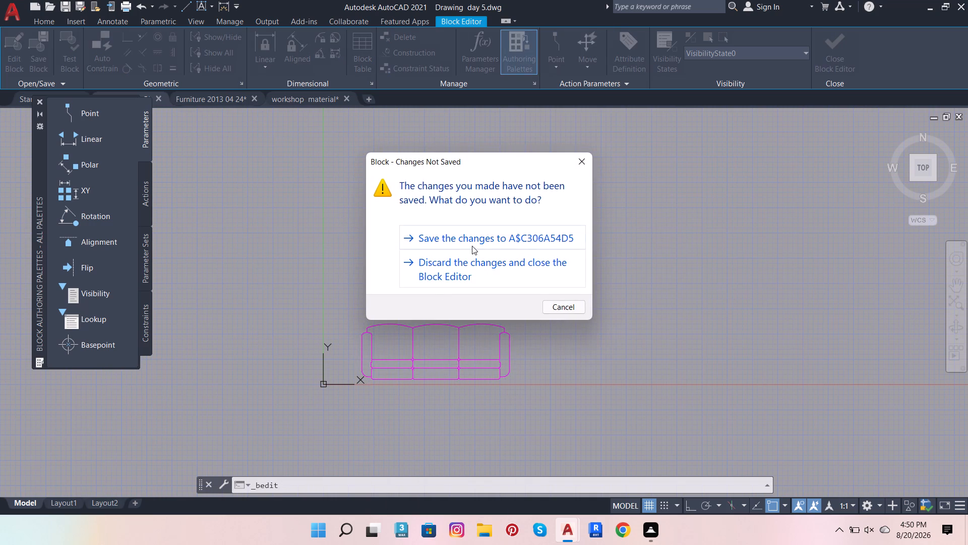
left_click(474, 241)
left_click(467, 350)
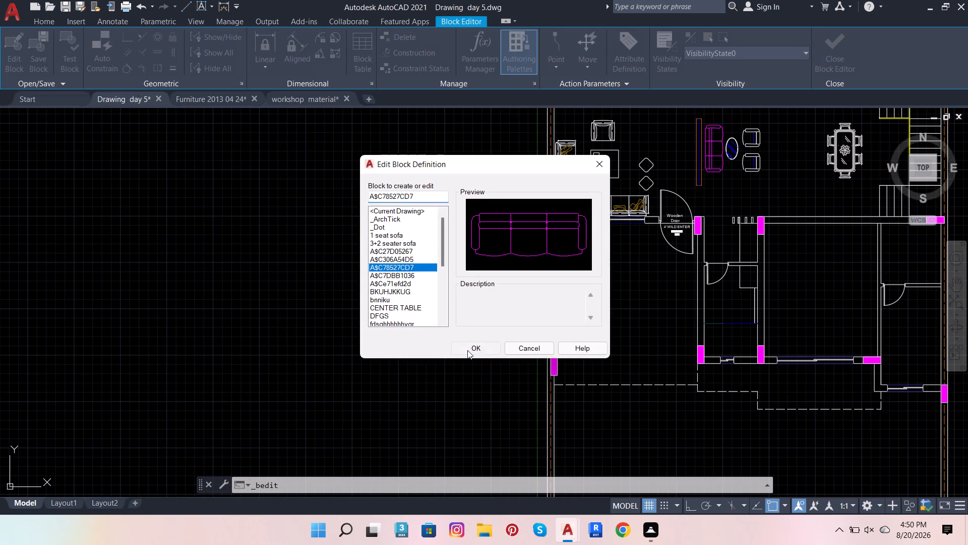
Set the colour of all objects in the three-seat sofa block to White, then save and close the Block Editor.
scroll(400, 280, "down", 3)
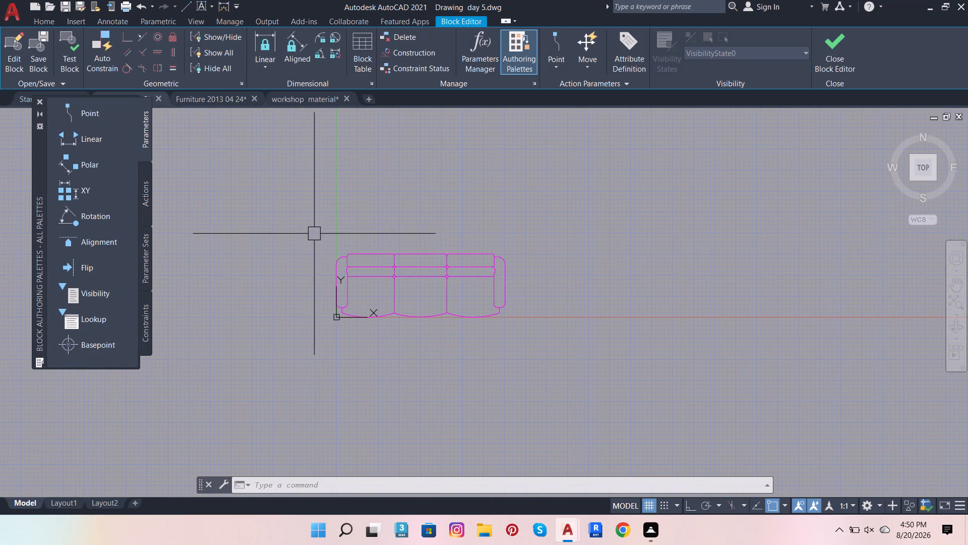
left_click_drag(314, 233, 327, 242)
left_click(575, 376)
scroll(482, 328, "up", 4)
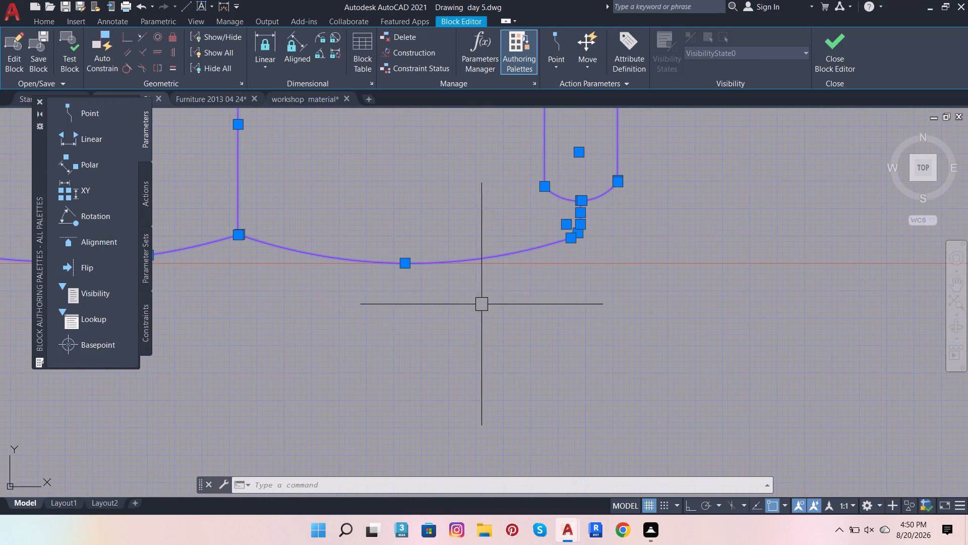
double_click(499, 253)
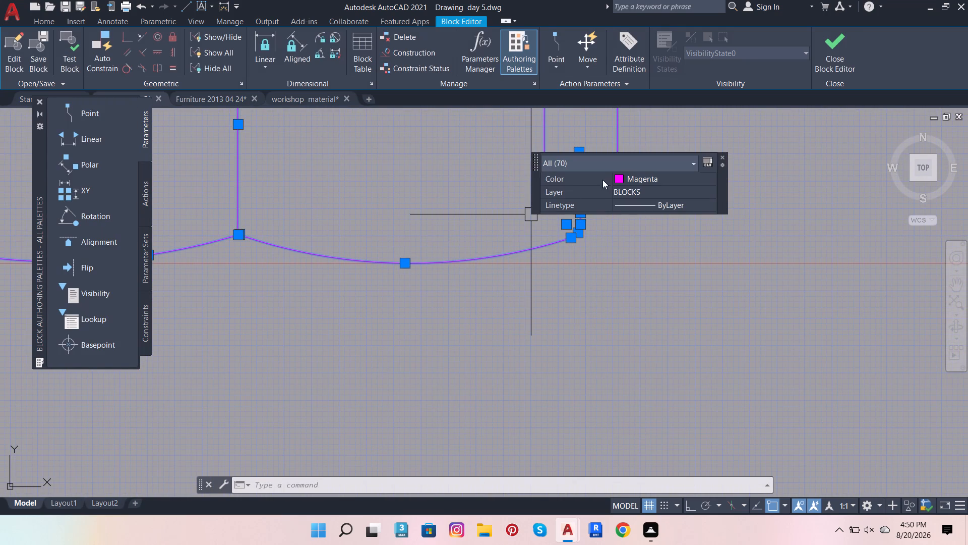
left_click(655, 180)
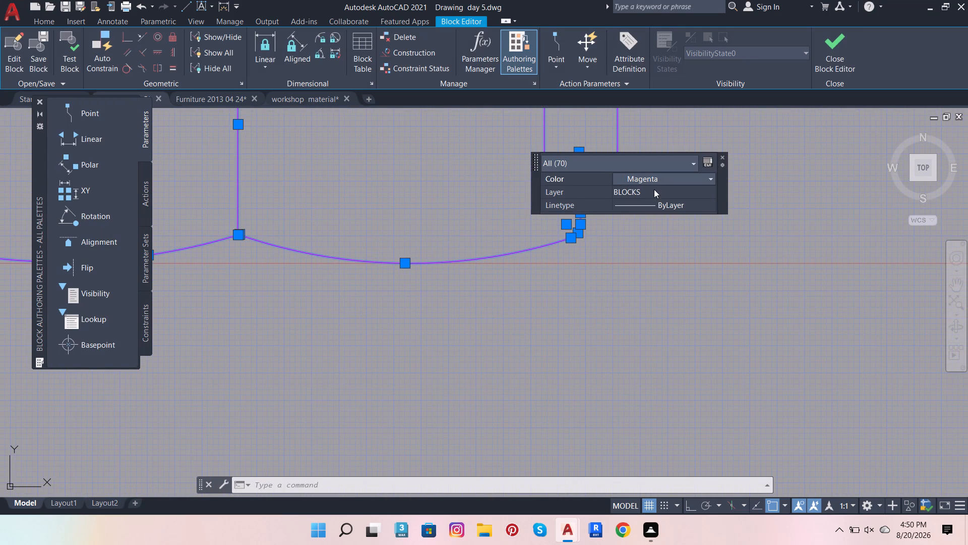
left_click(659, 179)
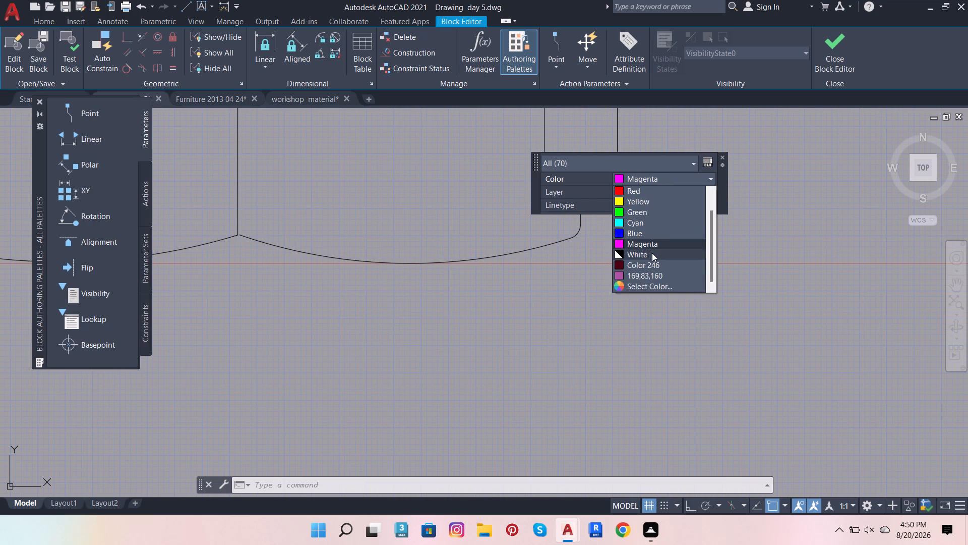
left_click(652, 253)
scroll(670, 296, "down", 4)
key("Escape")
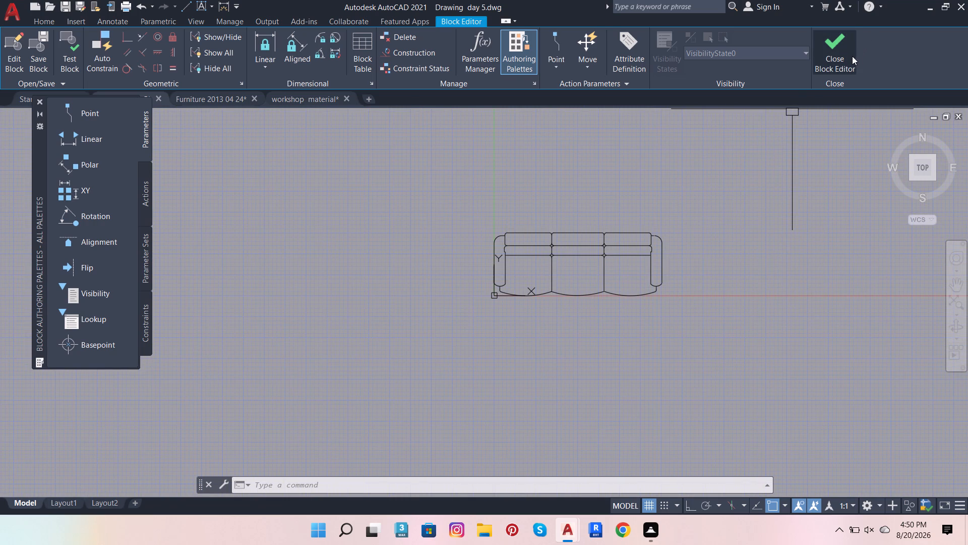
left_click(849, 58)
left_click(514, 236)
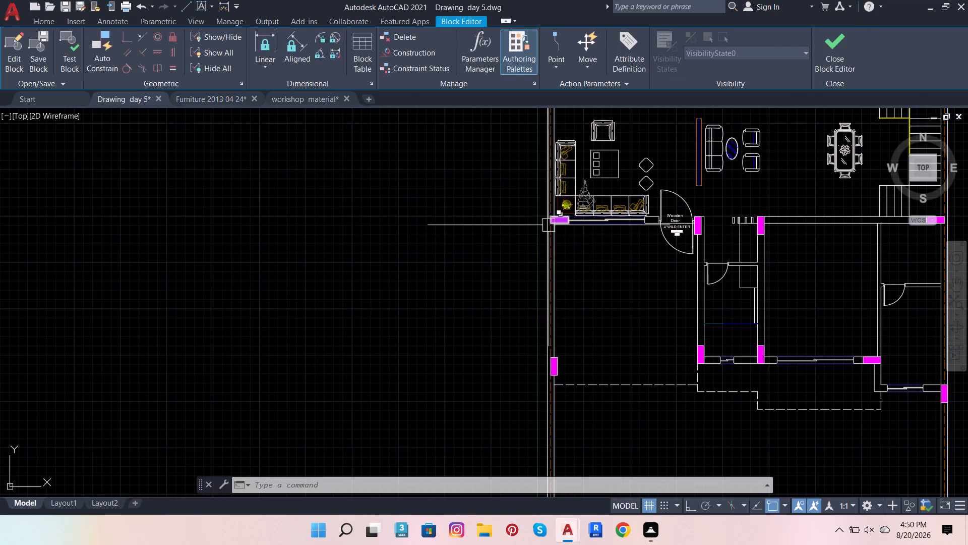
Rotate the twin beds block outside the plan to 270° about its headboard-side corner, with Ortho on.
scroll(554, 256, "down", 2)
scroll(594, 230, "up", 3)
scroll(679, 202, "down", 1)
scroll(750, 177, "up", 2)
scroll(747, 239, "down", 3)
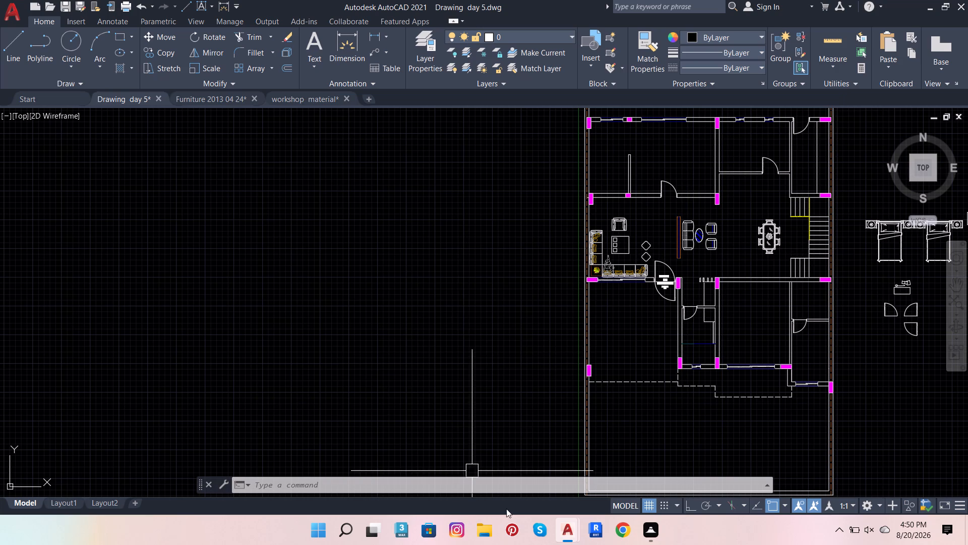
scroll(527, 491, "down", 1)
scroll(621, 426, "down", 1)
scroll(817, 326, "up", 2)
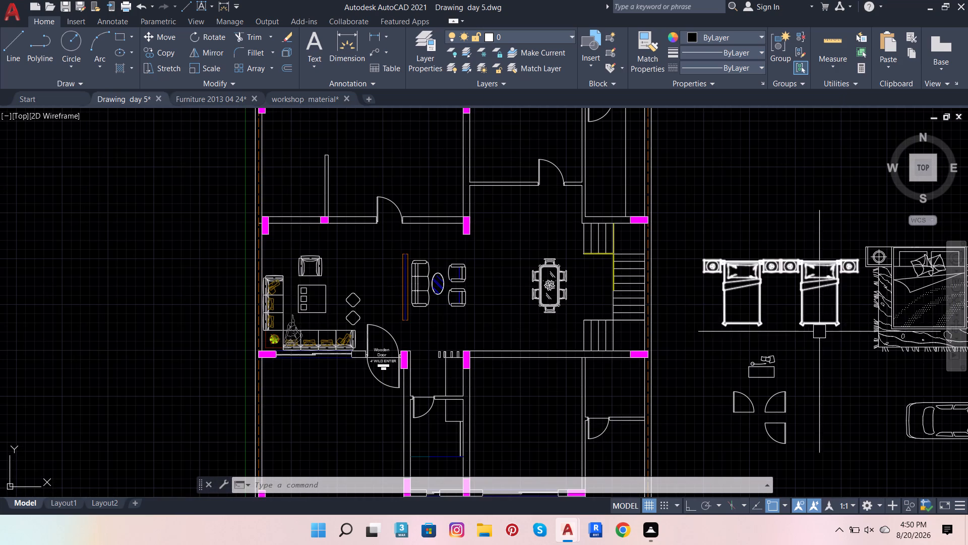
left_click(801, 274)
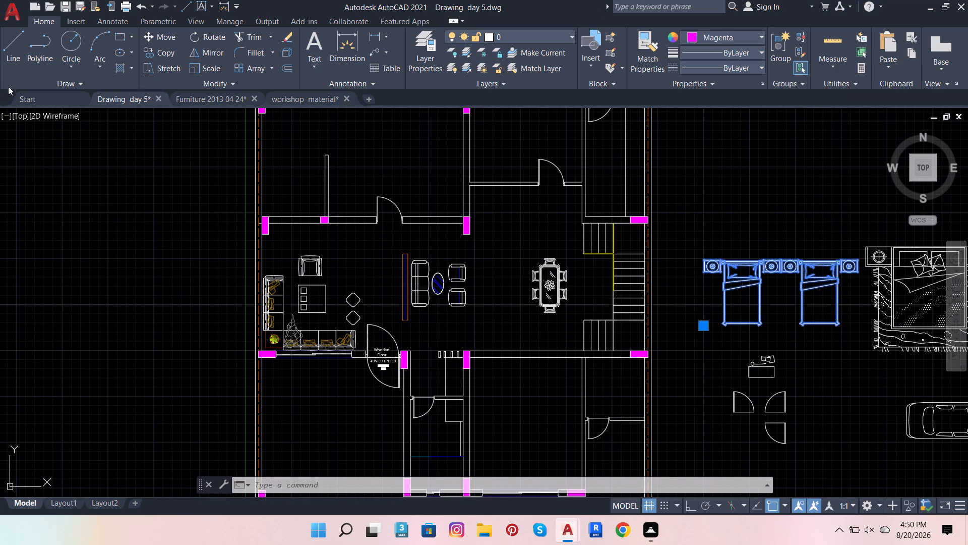
left_click(197, 32)
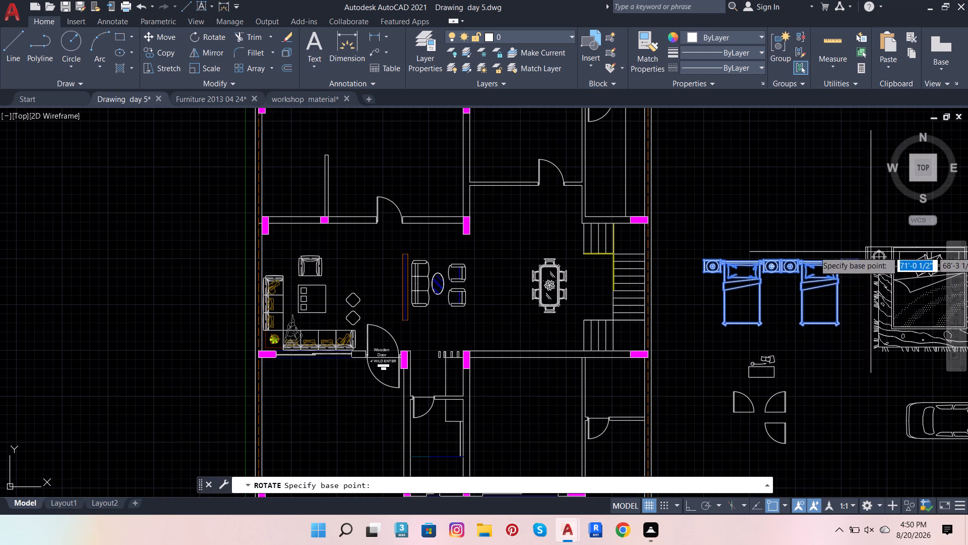
left_click(859, 261)
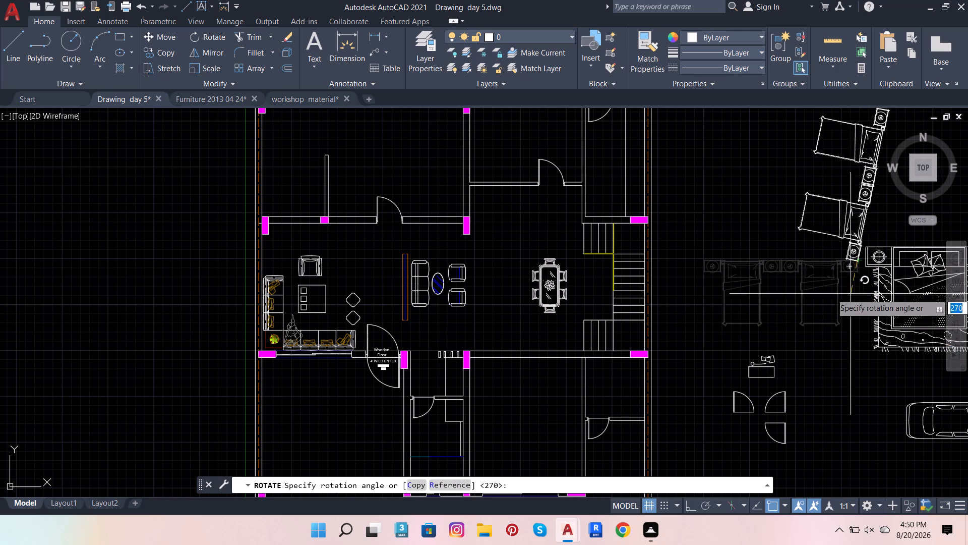
left_click(695, 510)
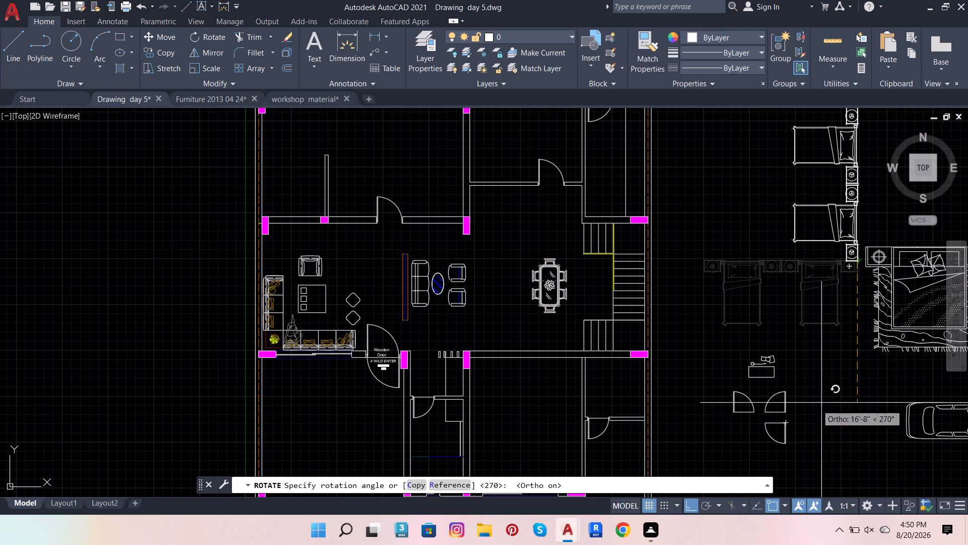
left_click(860, 384)
Move the twin beds block by its lower nightstand corner to the bedroom's magenta column beside the lower window.
scroll(709, 400, "down", 2)
scroll(755, 336, "up", 2)
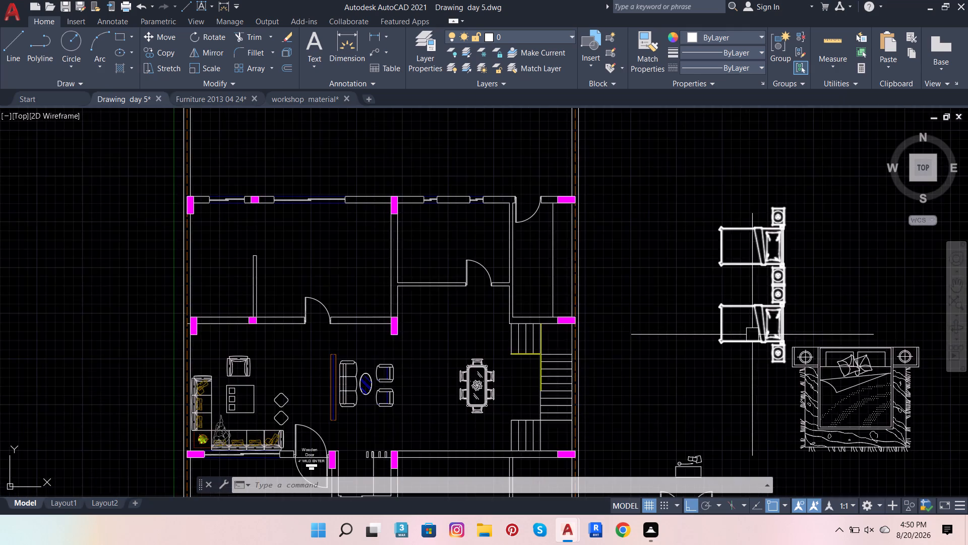
scroll(752, 335, "up", 3)
left_click(749, 376)
double_click(748, 368)
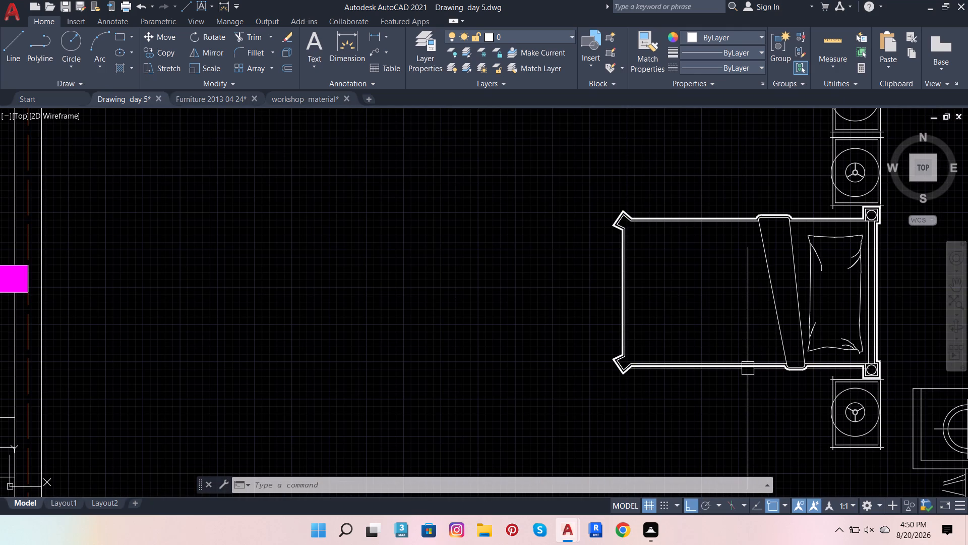
left_click(748, 366)
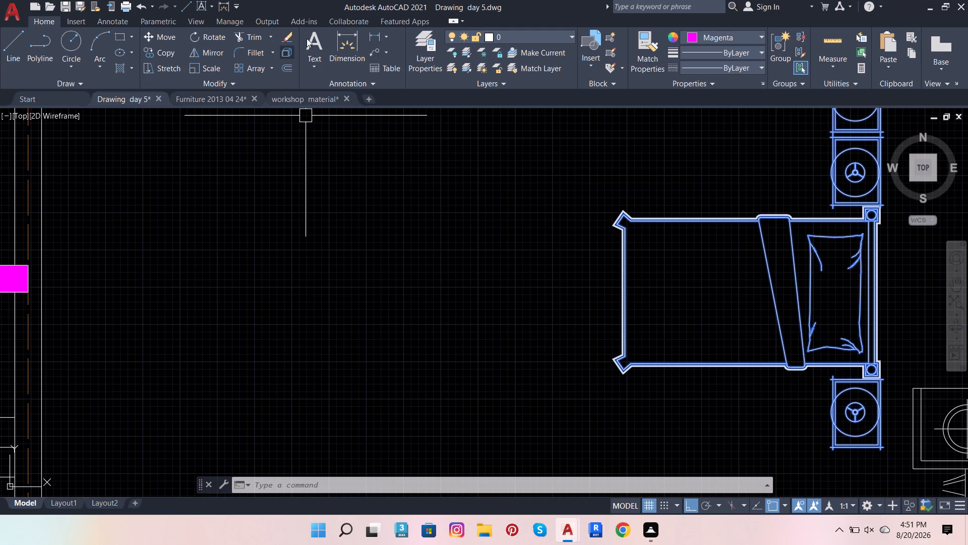
left_click(152, 34)
scroll(903, 456, "up", 2)
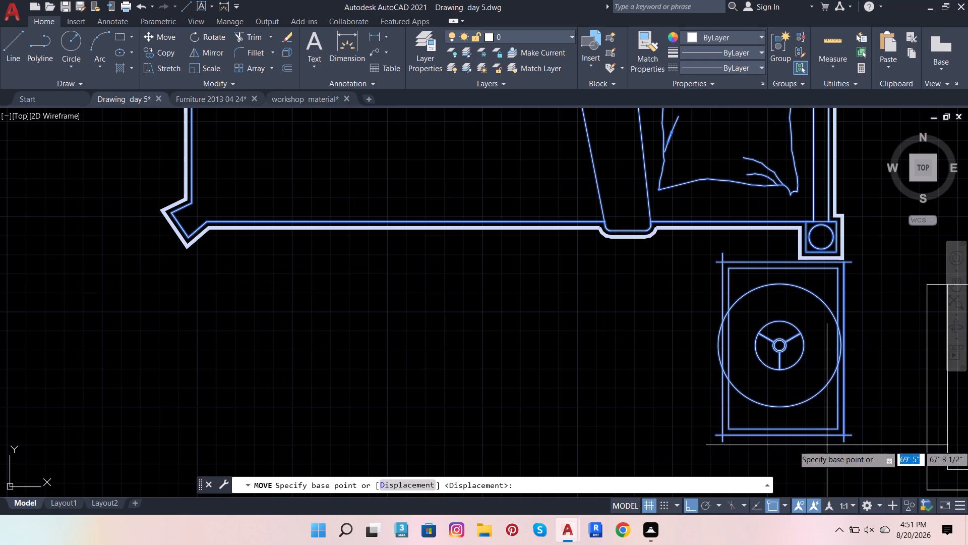
left_click(849, 441)
scroll(862, 410, "down", 8)
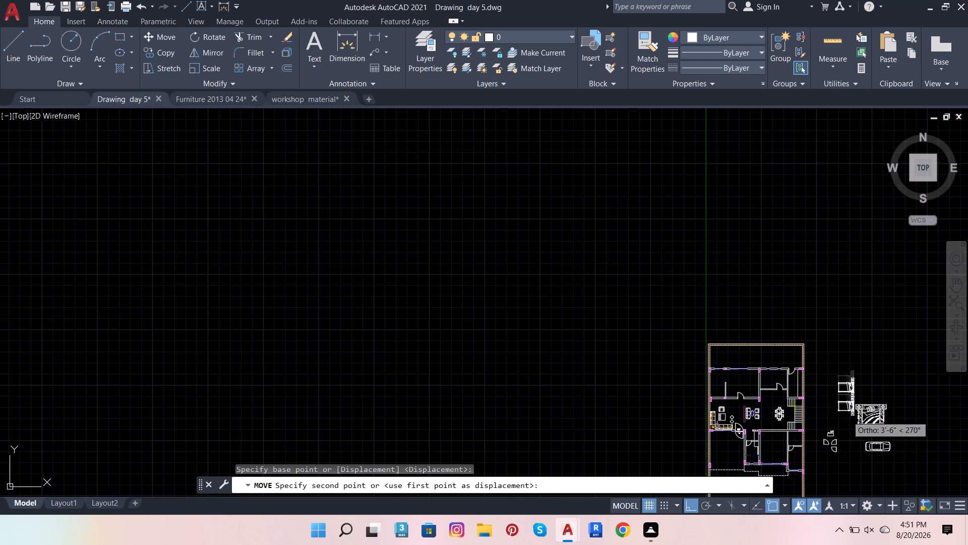
scroll(774, 498, "up", 6)
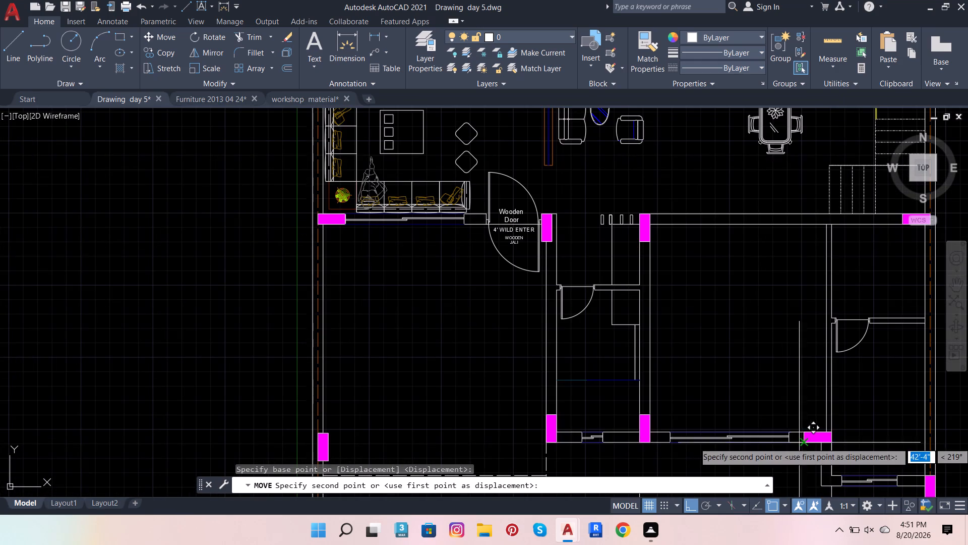
scroll(814, 439, "up", 4)
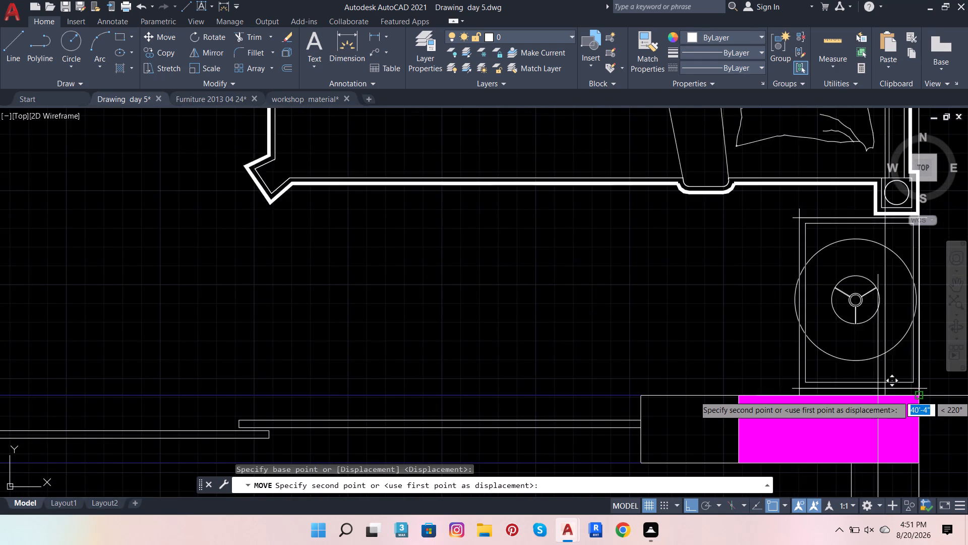
scroll(877, 400, "up", 3)
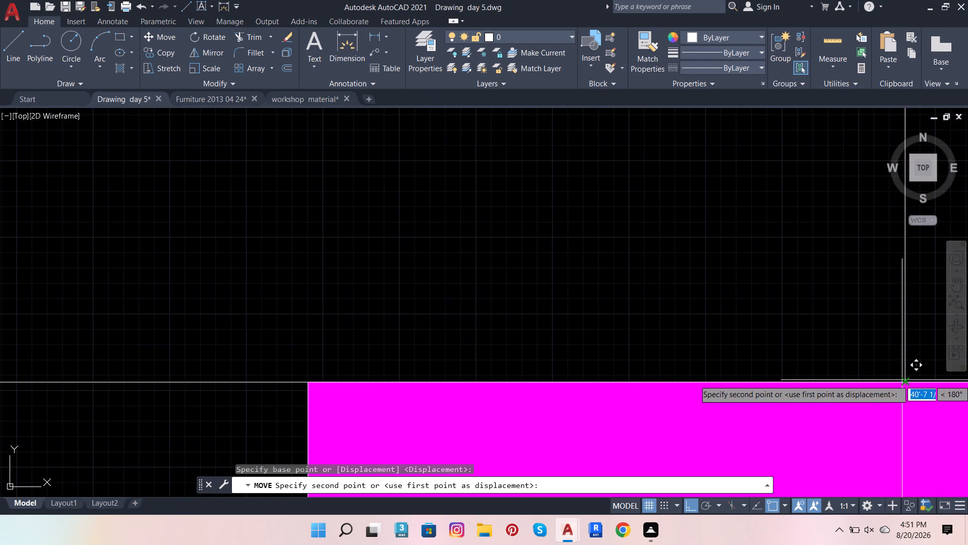
left_click(902, 381)
Open the twin beds block A$C7DBB1036 for editing in the Block Editor.
scroll(741, 396, "down", 3)
scroll(498, 395, "down", 3)
scroll(640, 408, "down", 3)
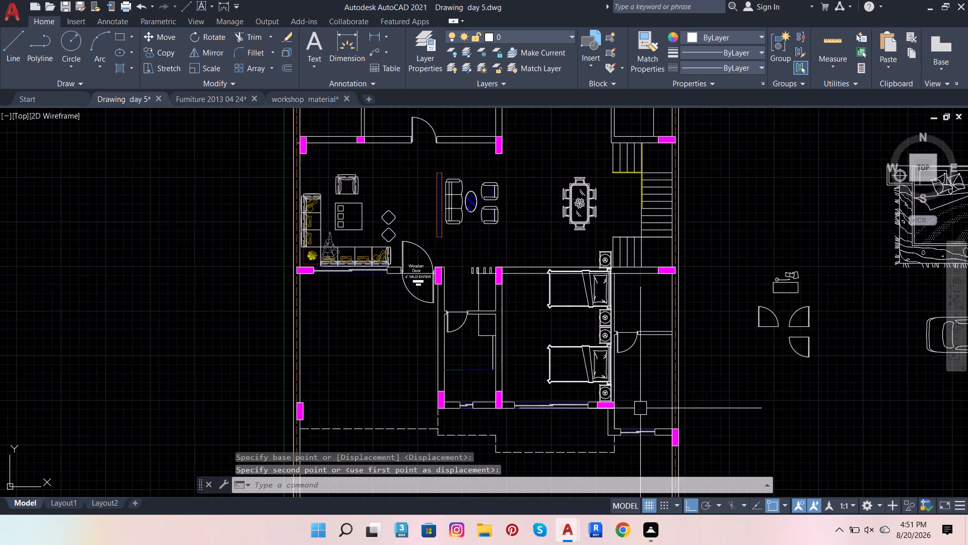
scroll(624, 372, "up", 2)
triple_click(584, 308)
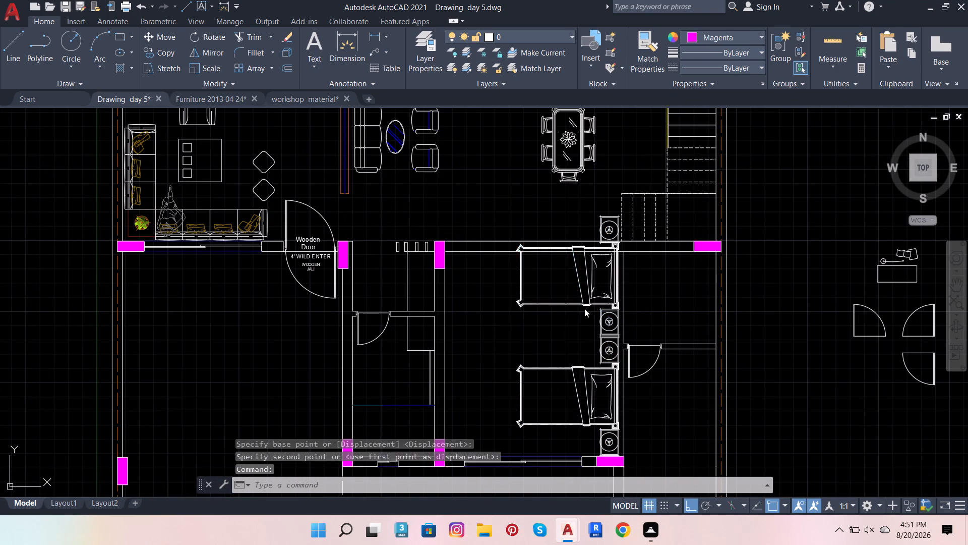
left_click(498, 351)
Delete the first bed's nightstand from the pair between the two beds, including its leftover line.
scroll(603, 342, "down", 3)
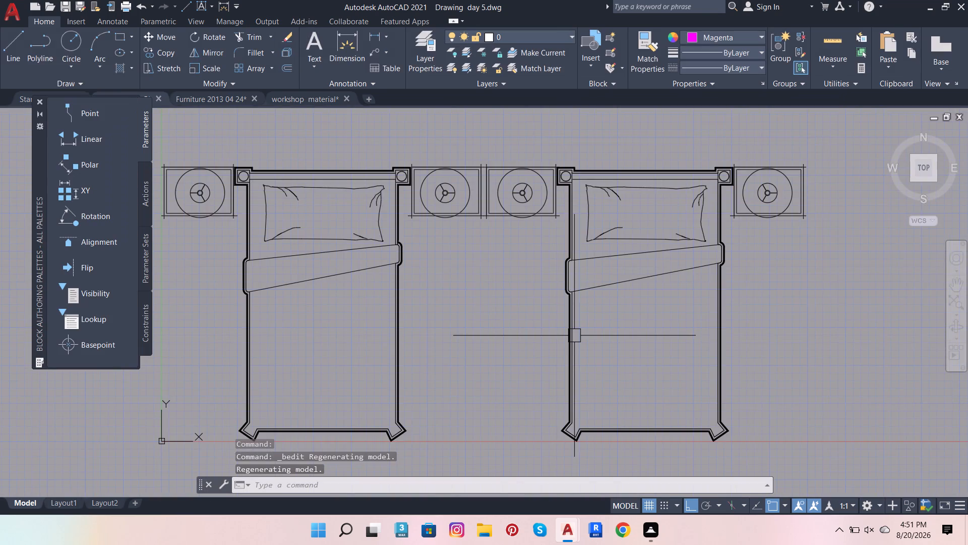
scroll(553, 245, "up", 2)
scroll(386, 194, "up", 3)
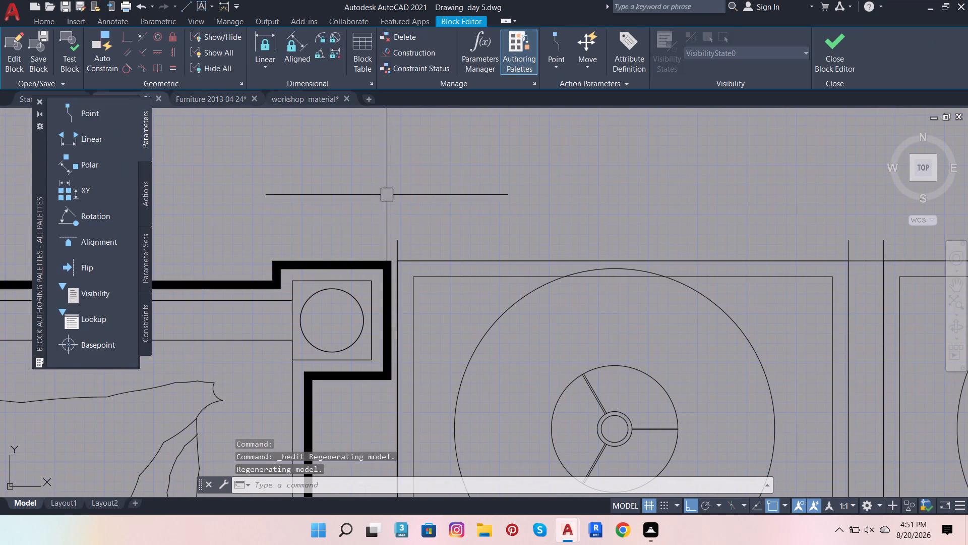
left_click(387, 217)
scroll(491, 293, "down", 2)
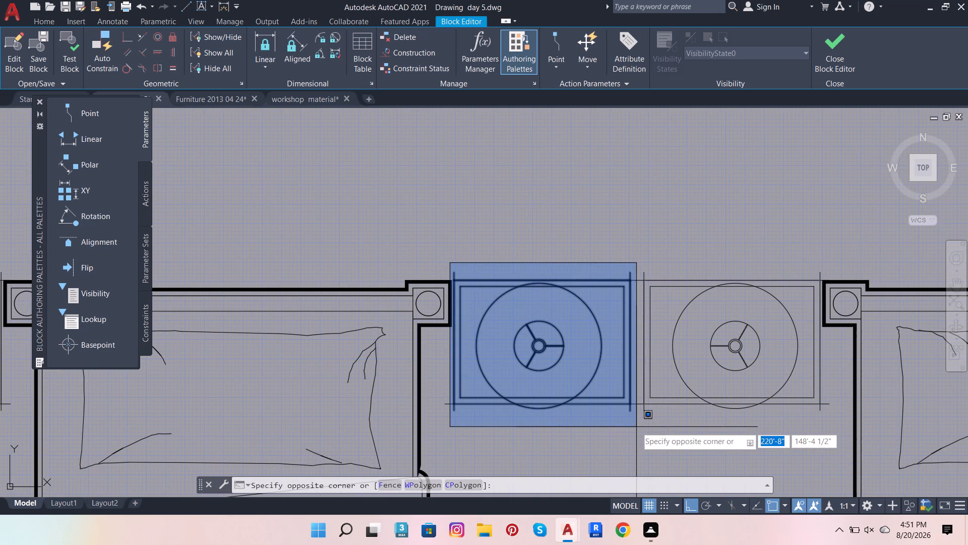
scroll(636, 426, "up", 2)
left_click(636, 402)
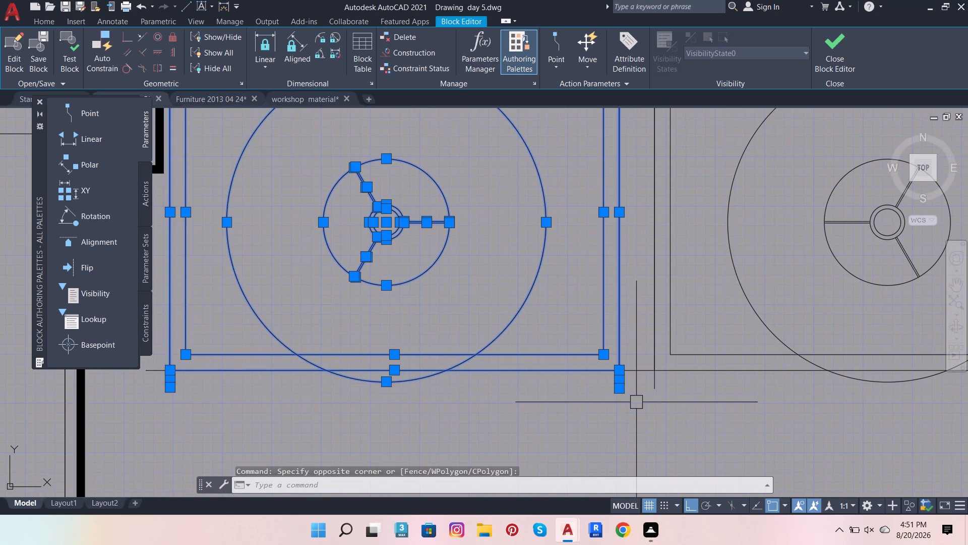
scroll(625, 416, "down", 2)
key("Delete")
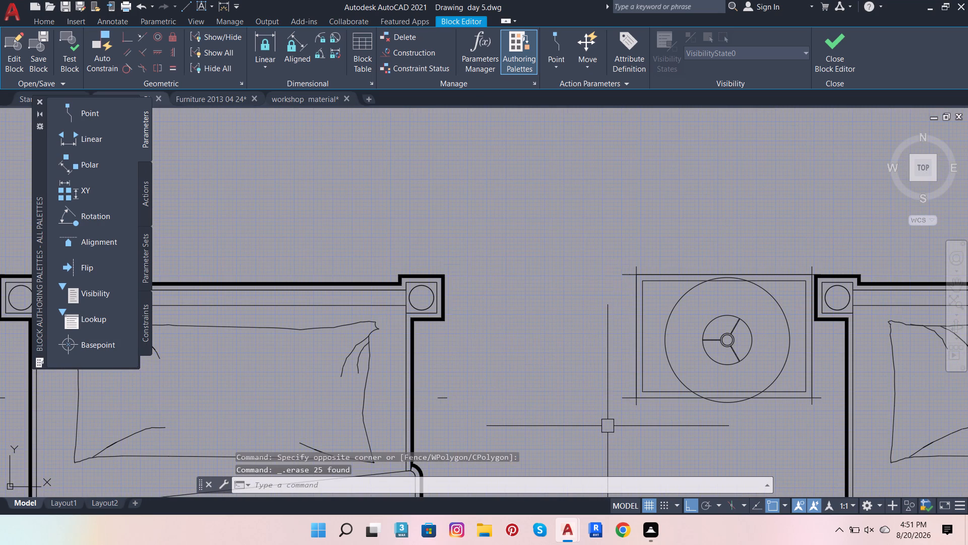
left_click(441, 398)
key("Delete")
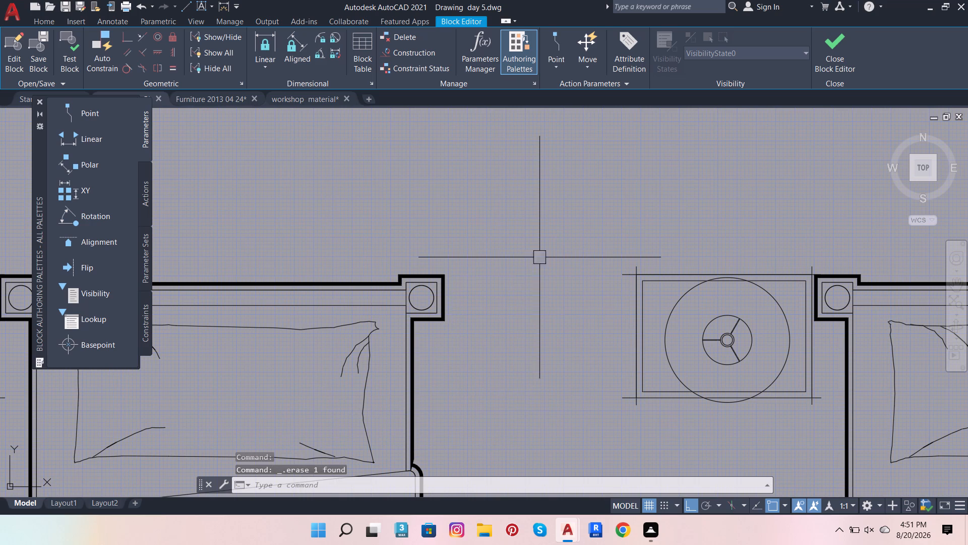
Move the second bed with its two nightstands against the first bed's headboard corner, so the beds share one nightstand.
left_click(547, 251)
scroll(542, 249, "down", 3)
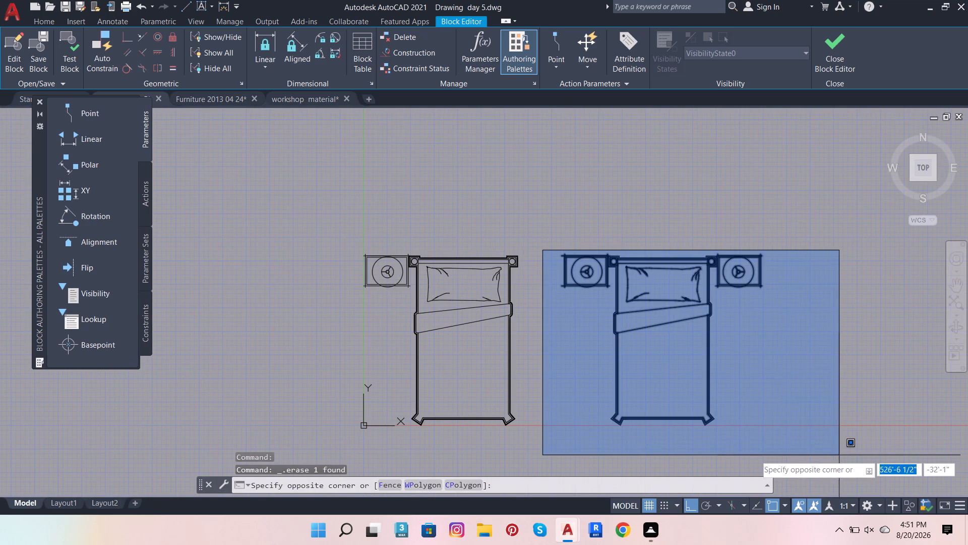
left_click(839, 455)
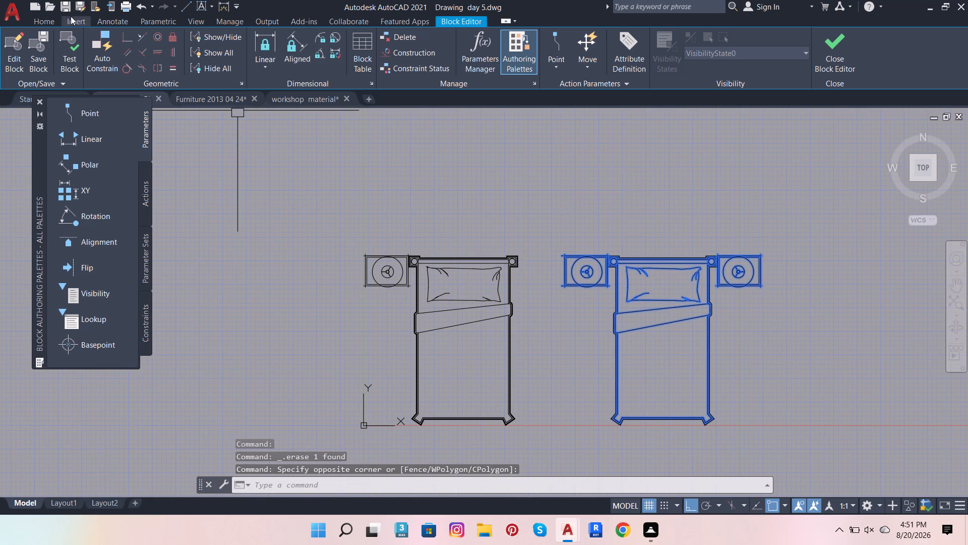
left_click(46, 21)
left_click(166, 37)
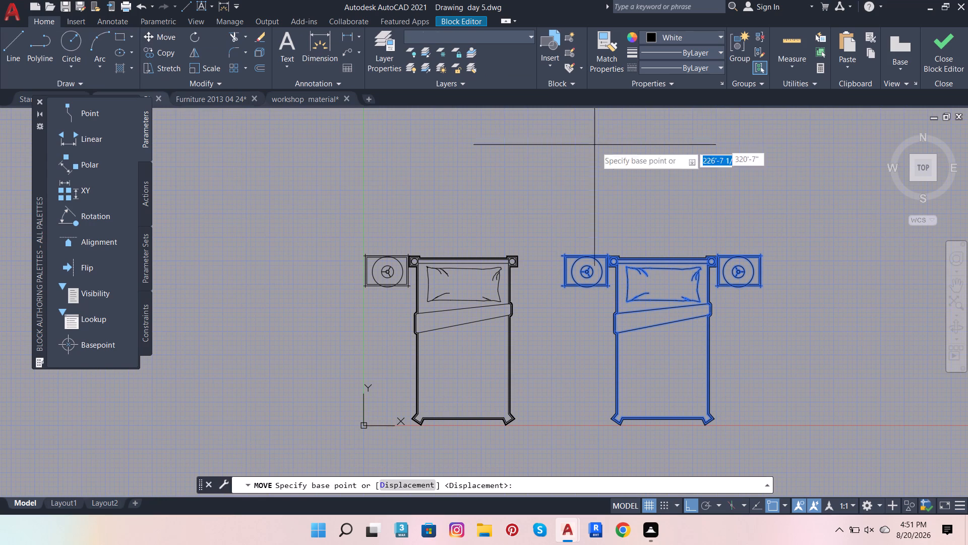
scroll(553, 278, "up", 2)
scroll(586, 213, "up", 2)
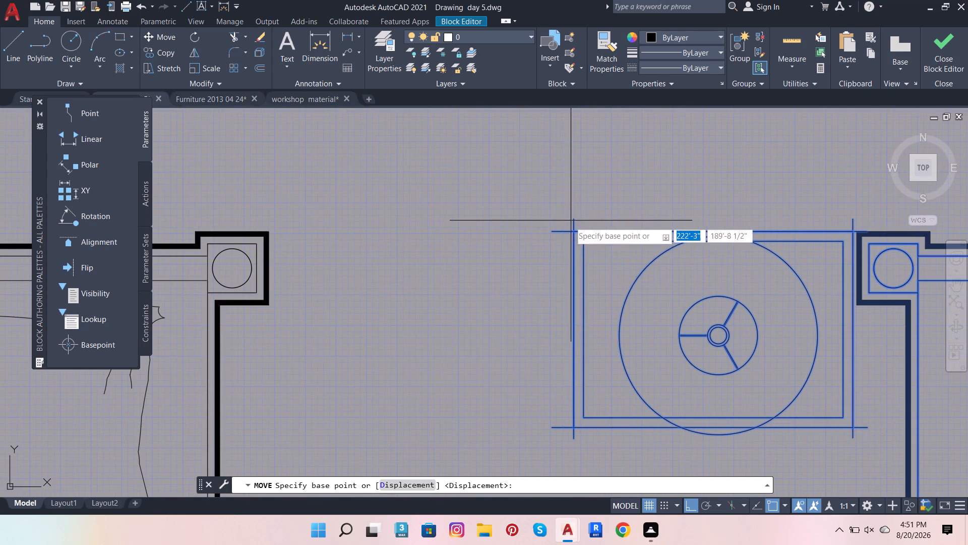
left_click(551, 233)
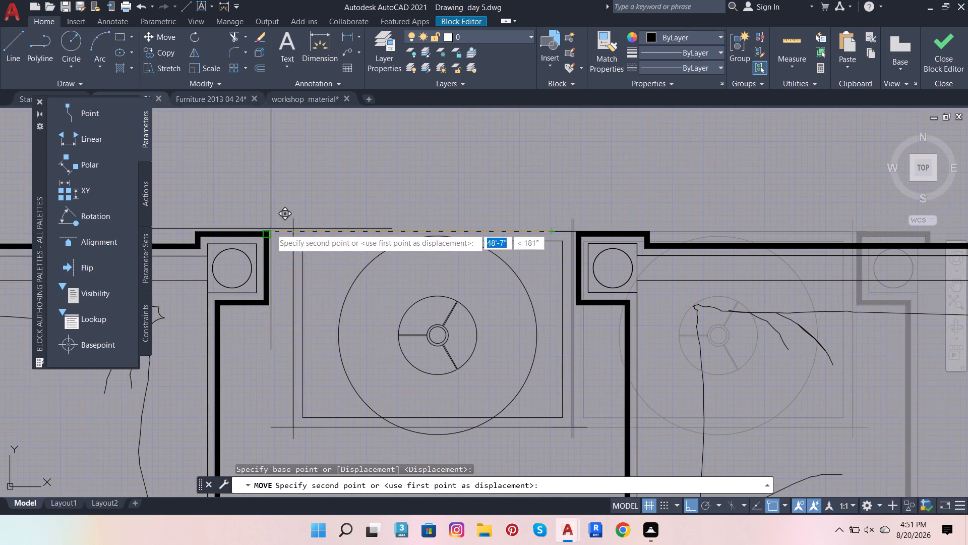
left_click(270, 229)
Close the Block Editor, saving the changes to A$C7DBB1036.
scroll(406, 203, "down", 2)
scroll(462, 233, "down", 2)
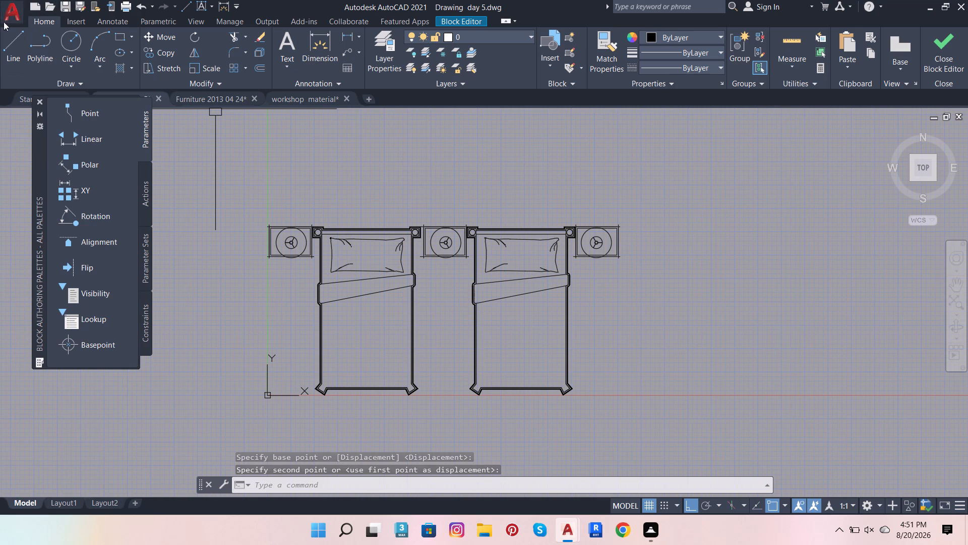
left_click(949, 53)
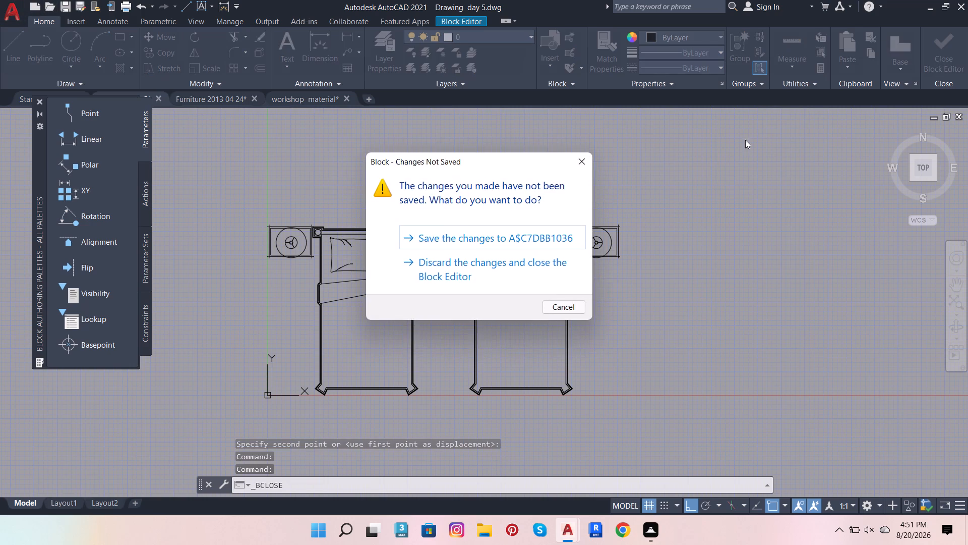
left_click(576, 239)
Move the twin beds block so its lowest nightstand's outer corner meets the lower bedroom's wall and magenta column corner.
scroll(635, 246, "down", 3)
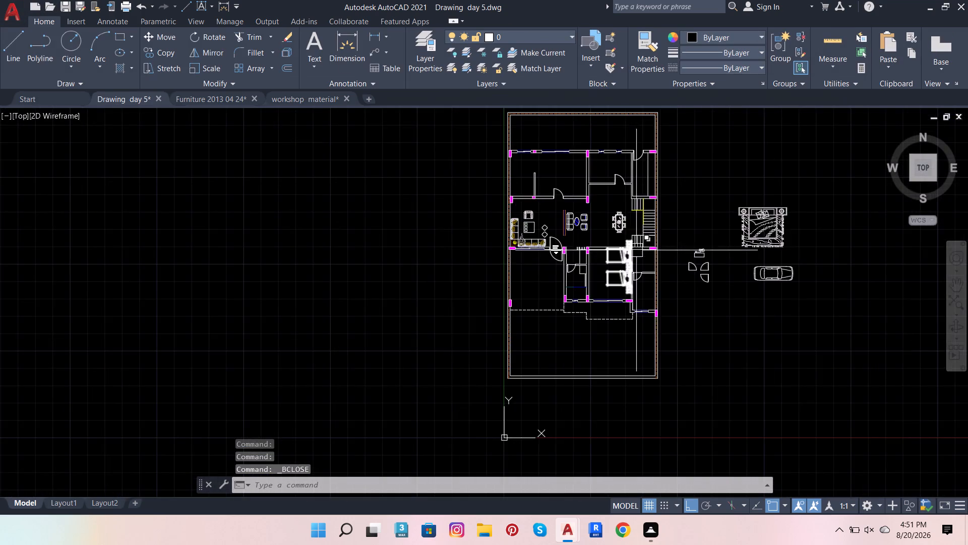
scroll(614, 275, "up", 4)
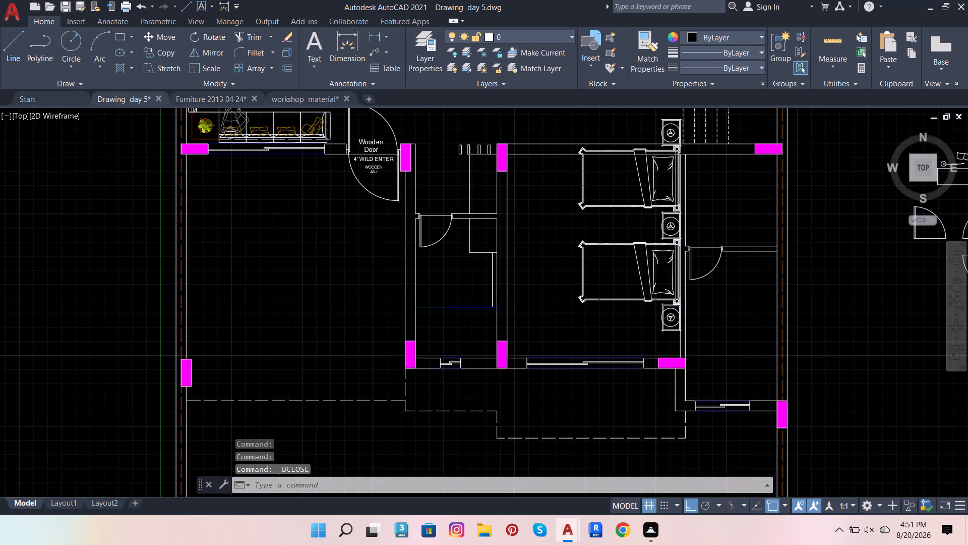
left_click(671, 301)
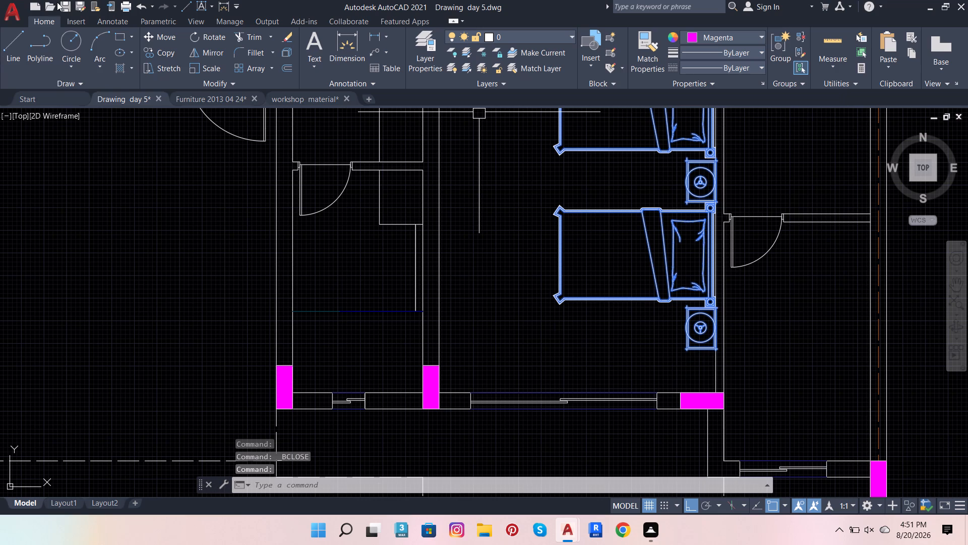
left_click(160, 42)
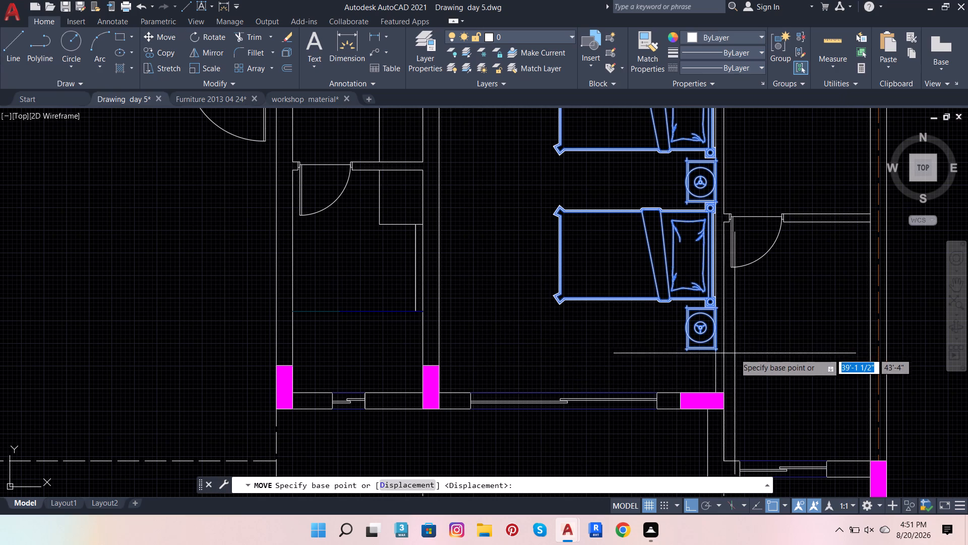
scroll(733, 355, "up", 3)
left_click(670, 334)
scroll(606, 344, "down", 3)
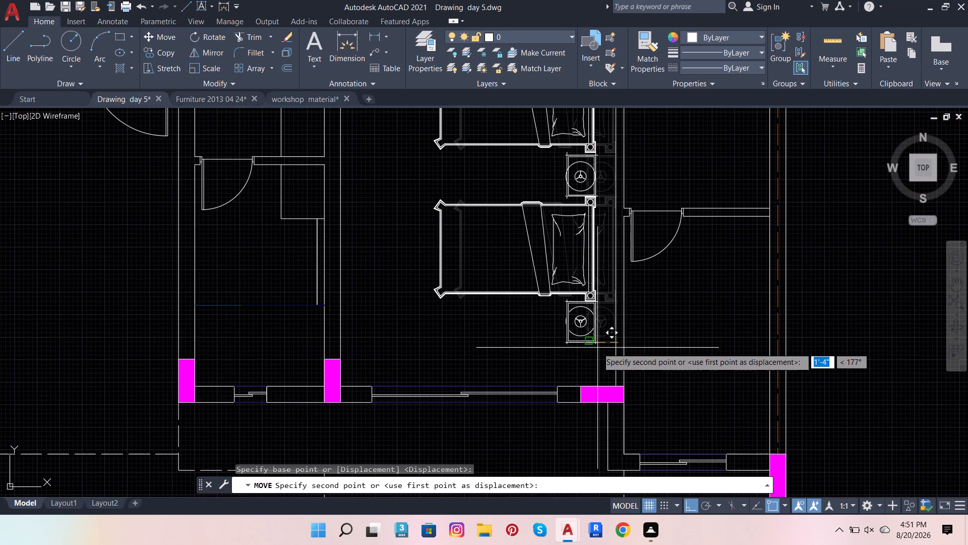
scroll(612, 393, "up", 3)
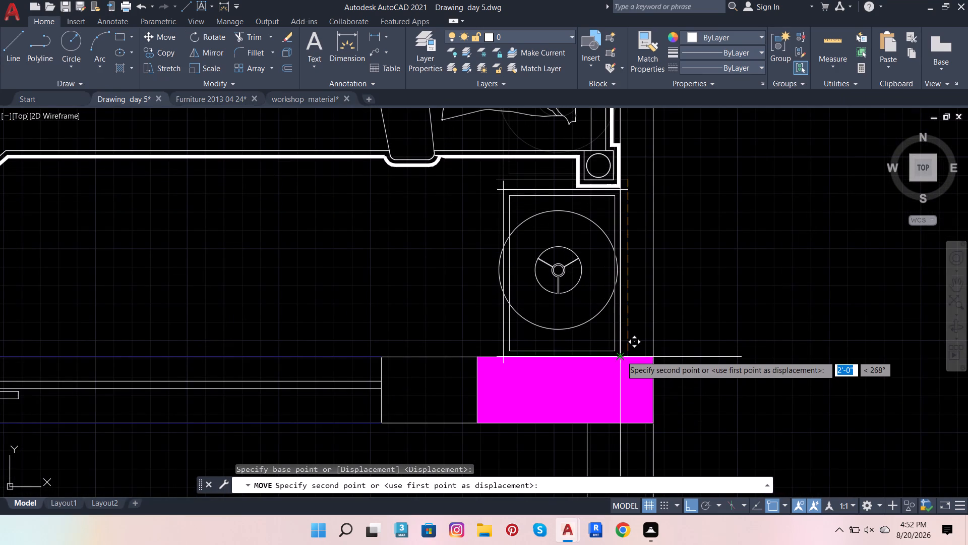
left_click(621, 356)
scroll(644, 353, "down", 3)
scroll(664, 402, "down", 2)
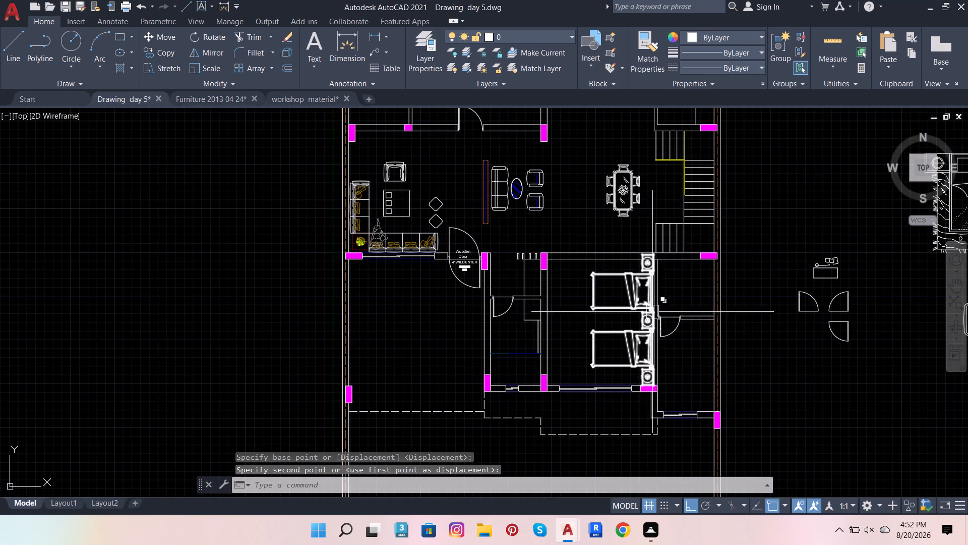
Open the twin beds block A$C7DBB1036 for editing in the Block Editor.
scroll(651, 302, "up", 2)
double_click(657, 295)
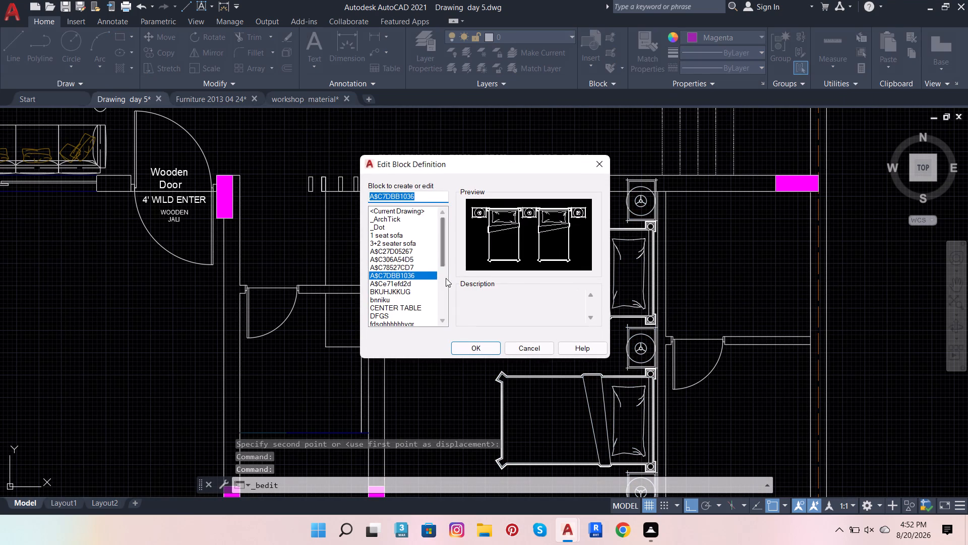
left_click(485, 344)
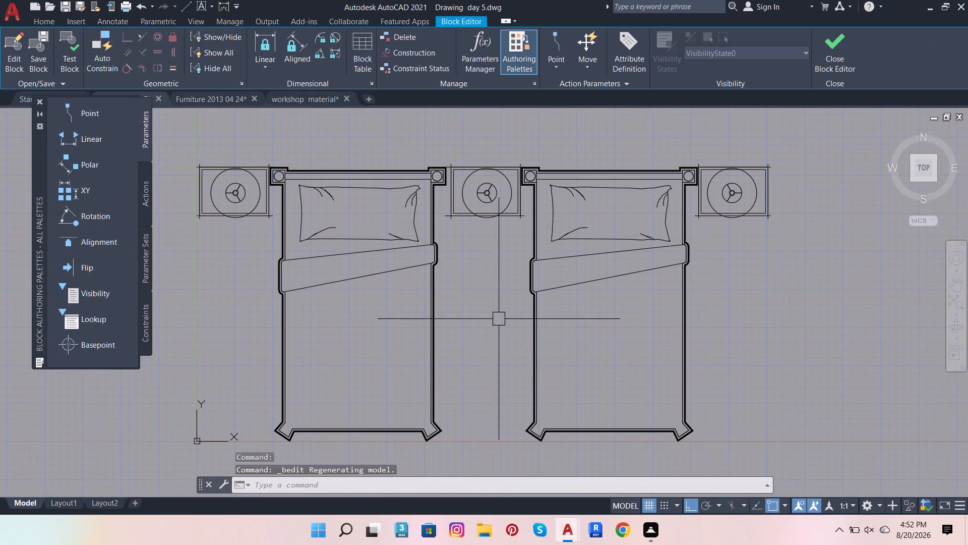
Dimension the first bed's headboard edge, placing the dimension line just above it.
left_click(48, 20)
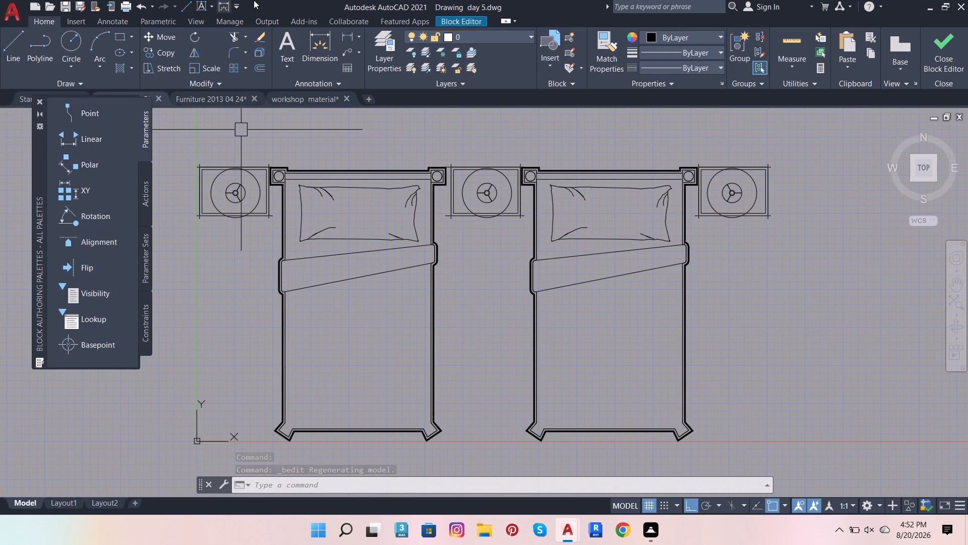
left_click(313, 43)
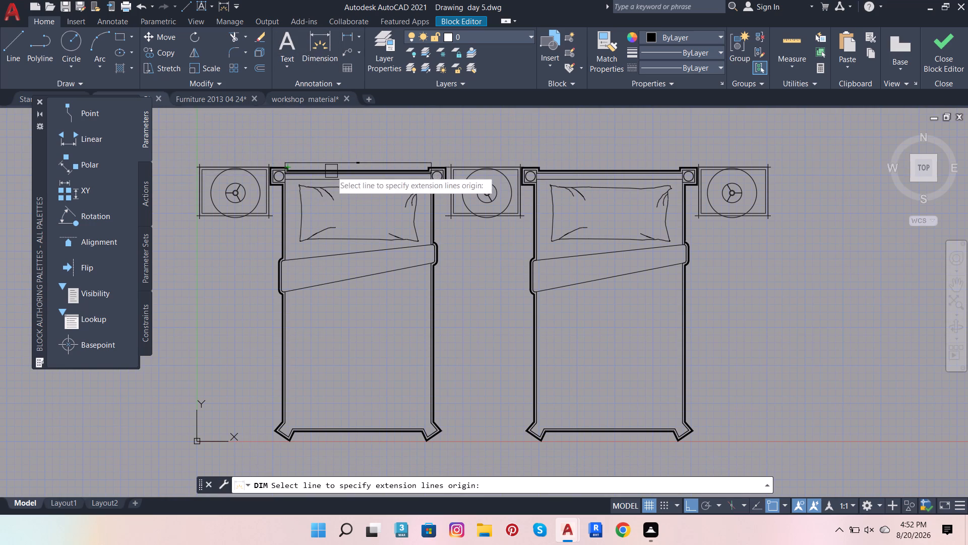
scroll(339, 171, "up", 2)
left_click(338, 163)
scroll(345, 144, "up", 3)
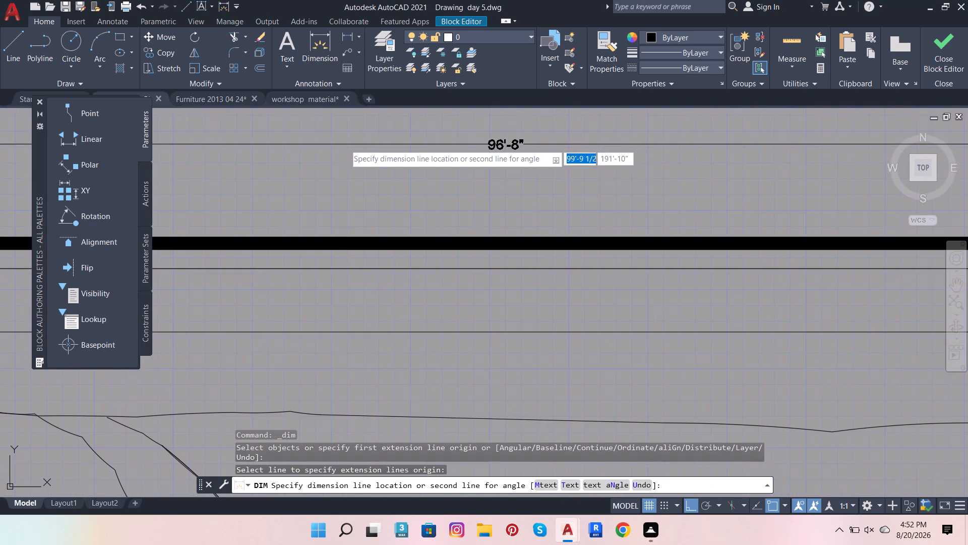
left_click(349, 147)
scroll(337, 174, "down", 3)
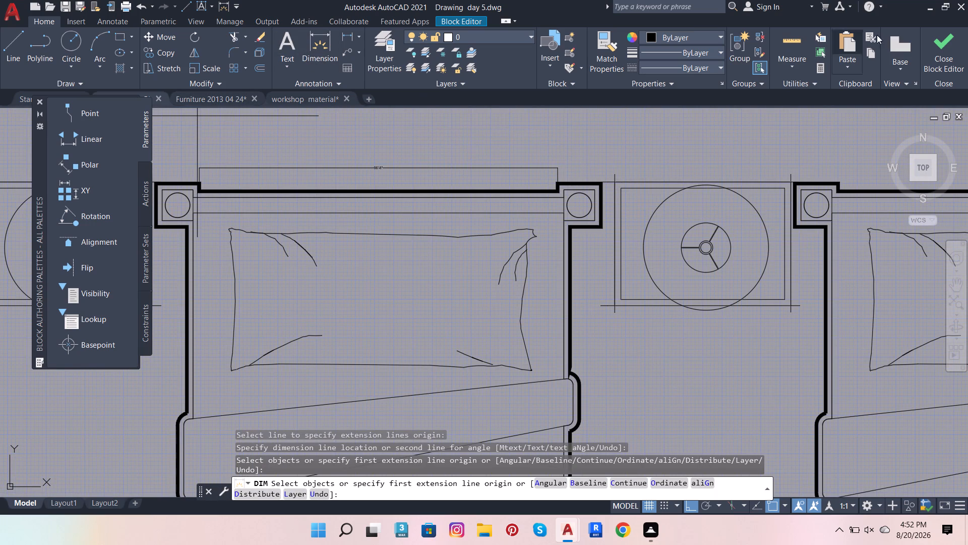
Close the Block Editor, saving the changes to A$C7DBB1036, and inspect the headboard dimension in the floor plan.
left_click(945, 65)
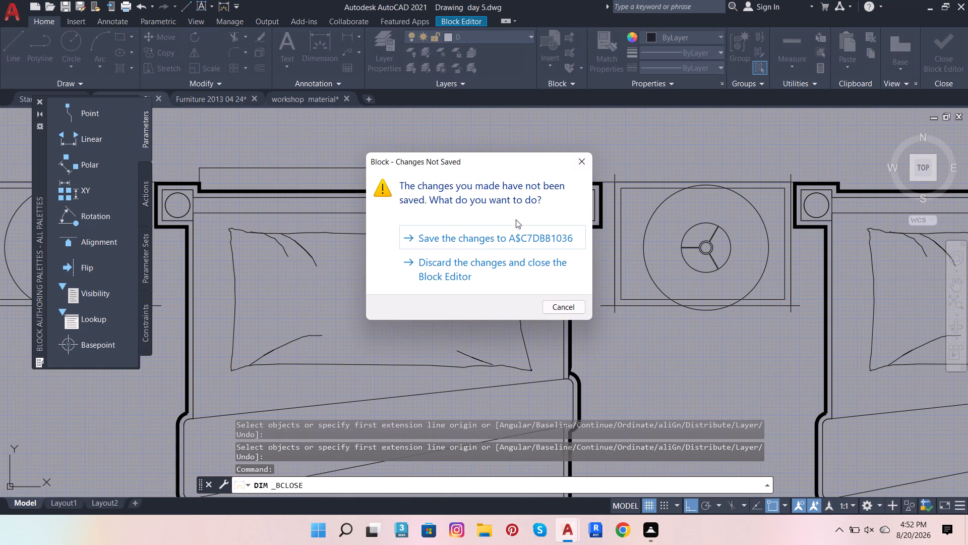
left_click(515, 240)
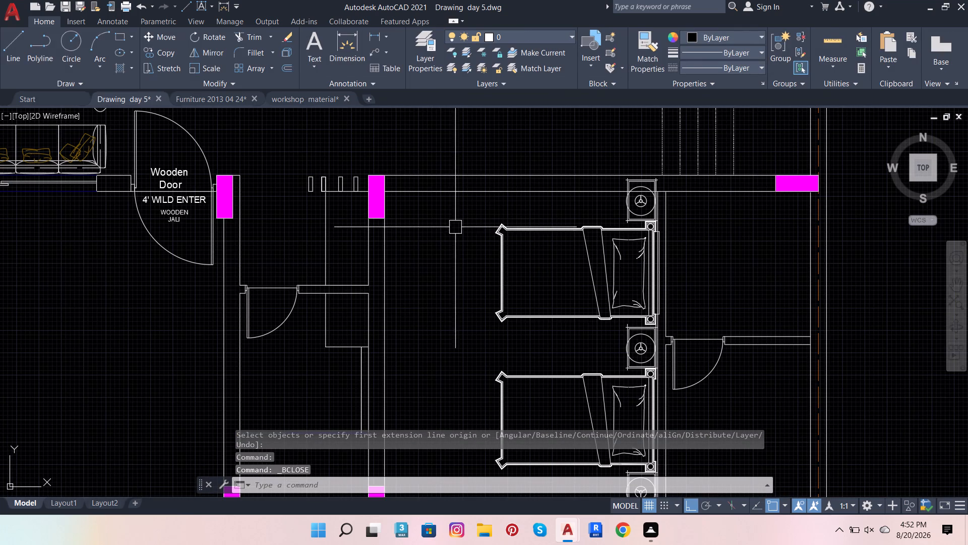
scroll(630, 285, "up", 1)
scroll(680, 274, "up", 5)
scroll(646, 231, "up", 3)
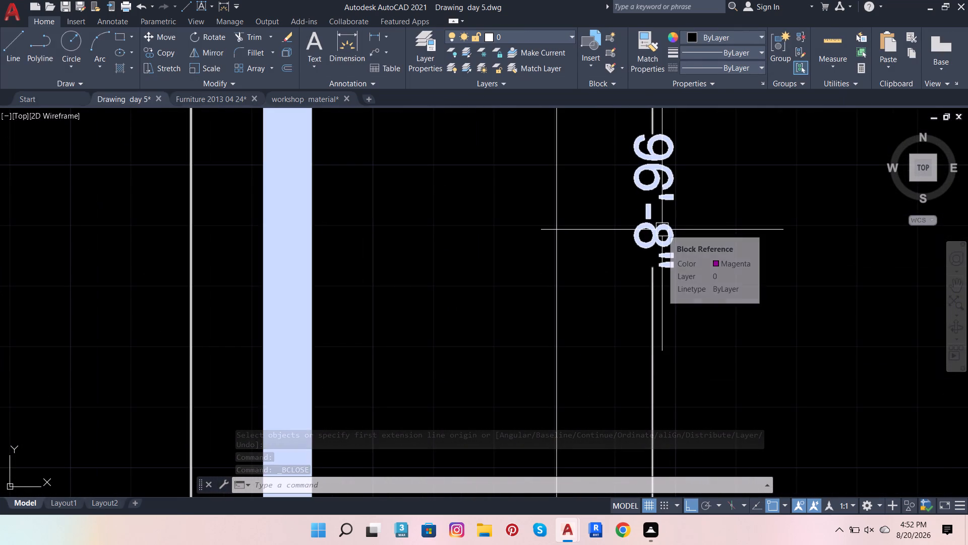
Reopen the twin beds block A$C7DBB1036 for editing in the Block Editor.
double_click(274, 252)
scroll(318, 276, "down", 7)
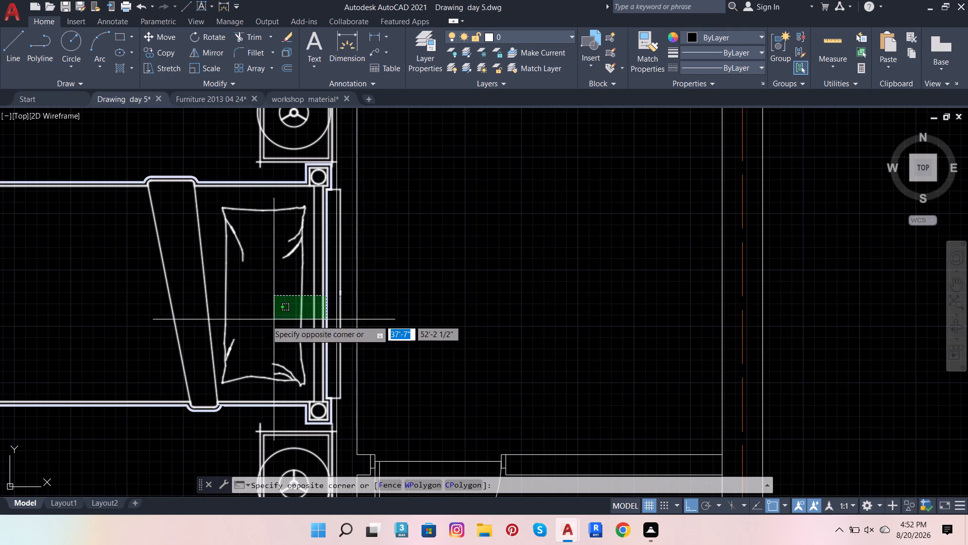
left_click(208, 337)
double_click(206, 339)
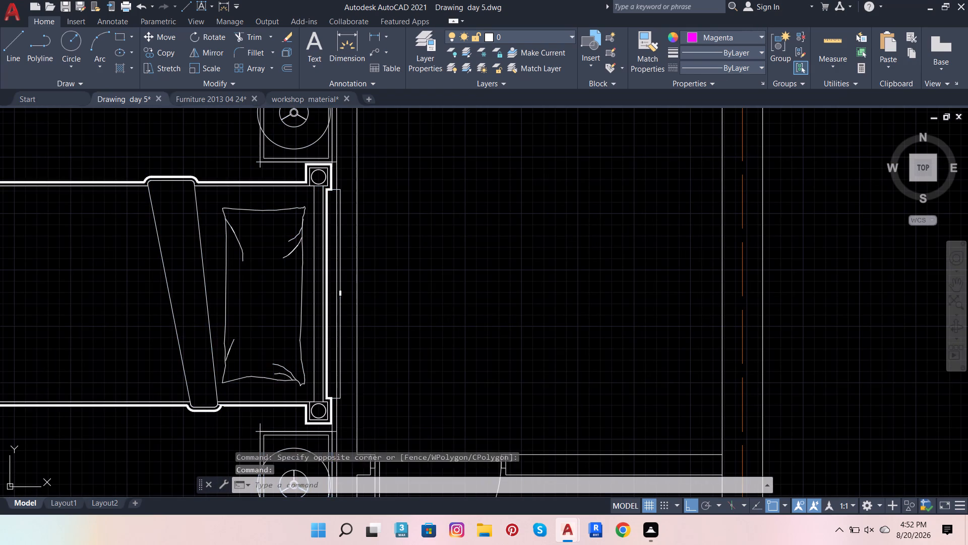
left_click(476, 354)
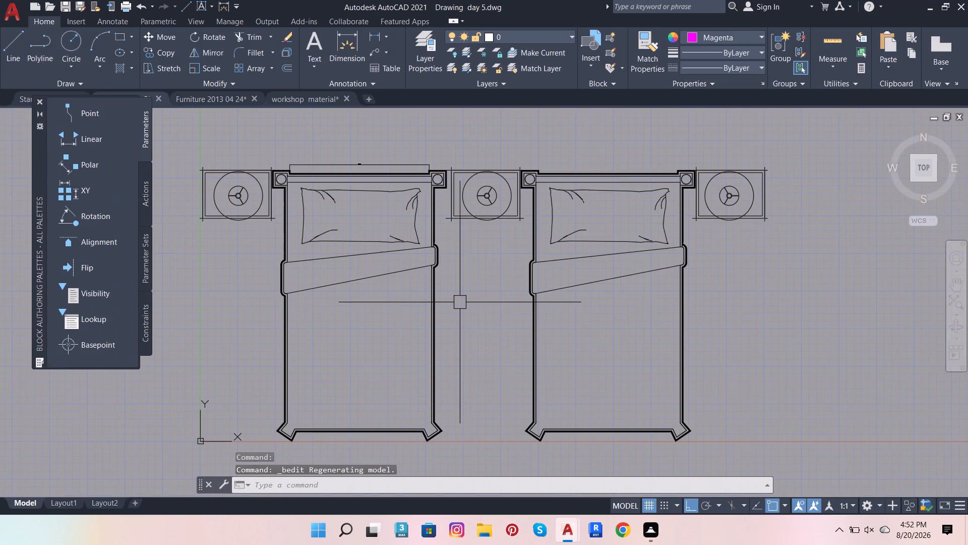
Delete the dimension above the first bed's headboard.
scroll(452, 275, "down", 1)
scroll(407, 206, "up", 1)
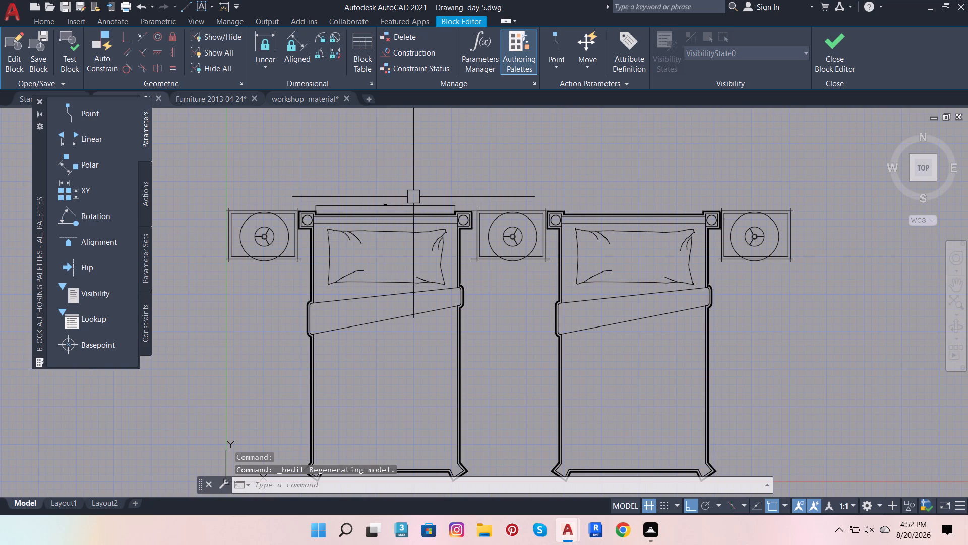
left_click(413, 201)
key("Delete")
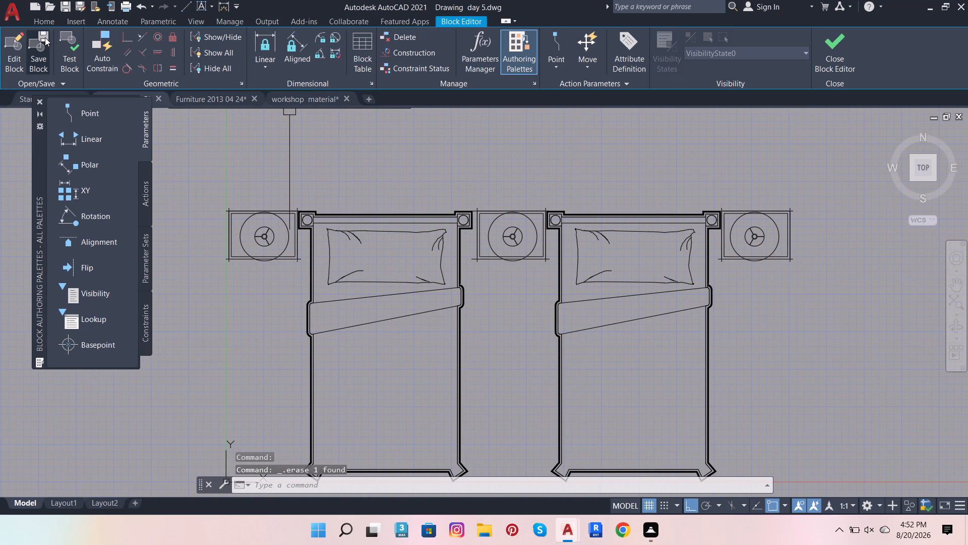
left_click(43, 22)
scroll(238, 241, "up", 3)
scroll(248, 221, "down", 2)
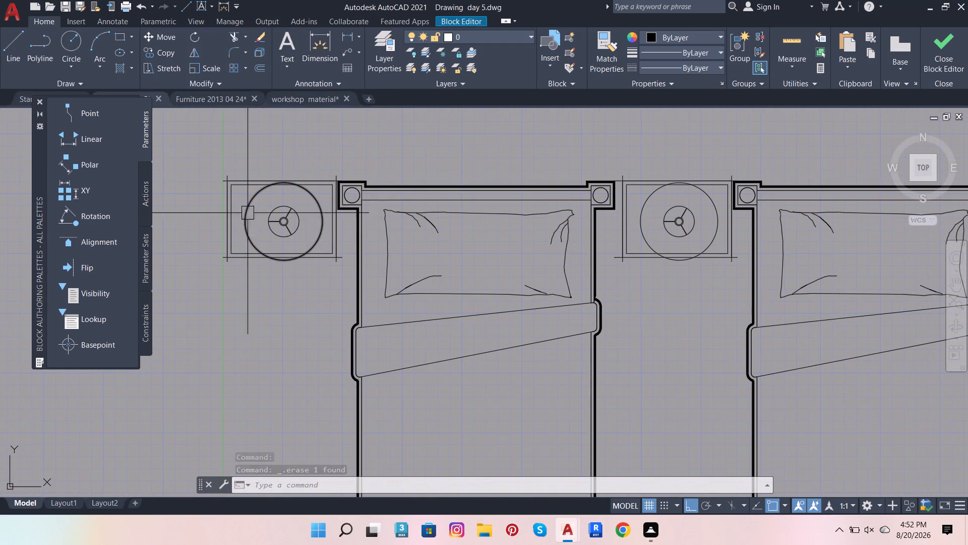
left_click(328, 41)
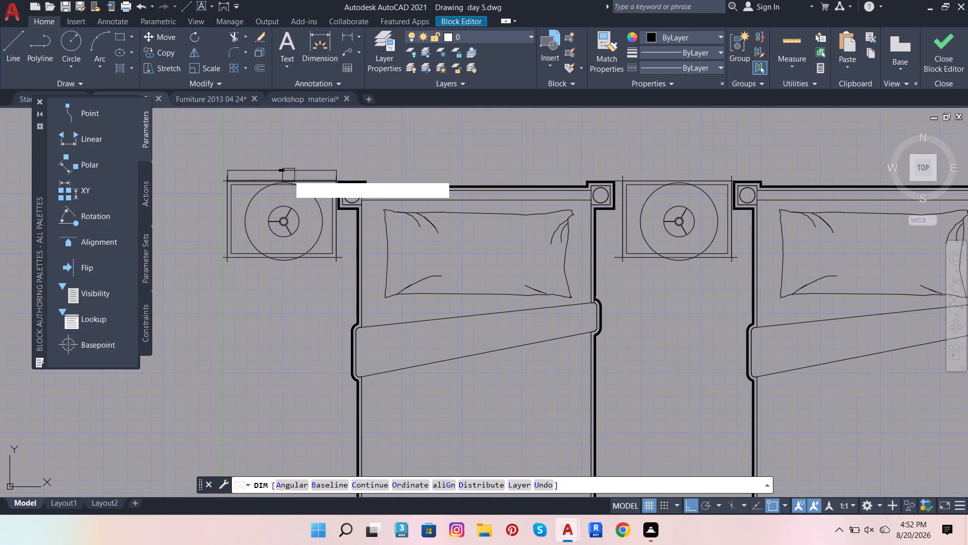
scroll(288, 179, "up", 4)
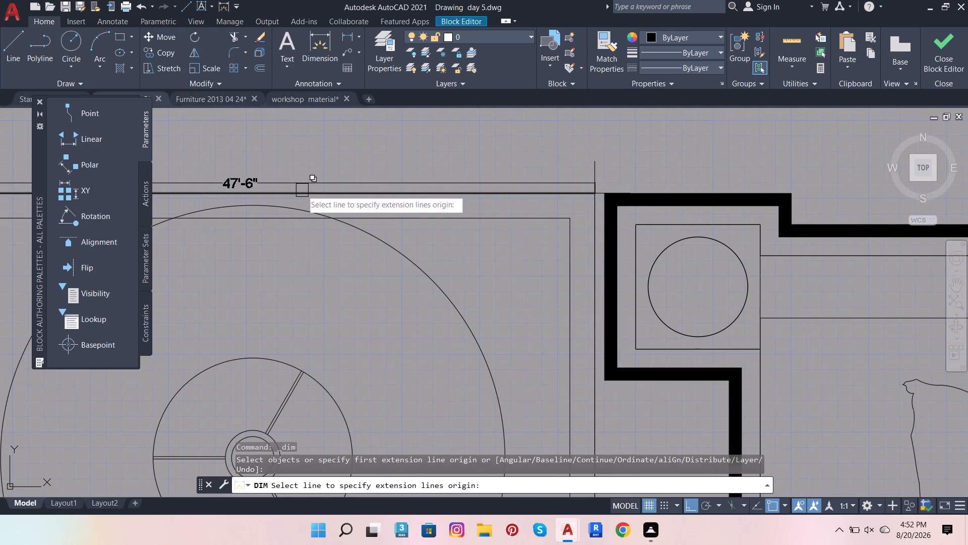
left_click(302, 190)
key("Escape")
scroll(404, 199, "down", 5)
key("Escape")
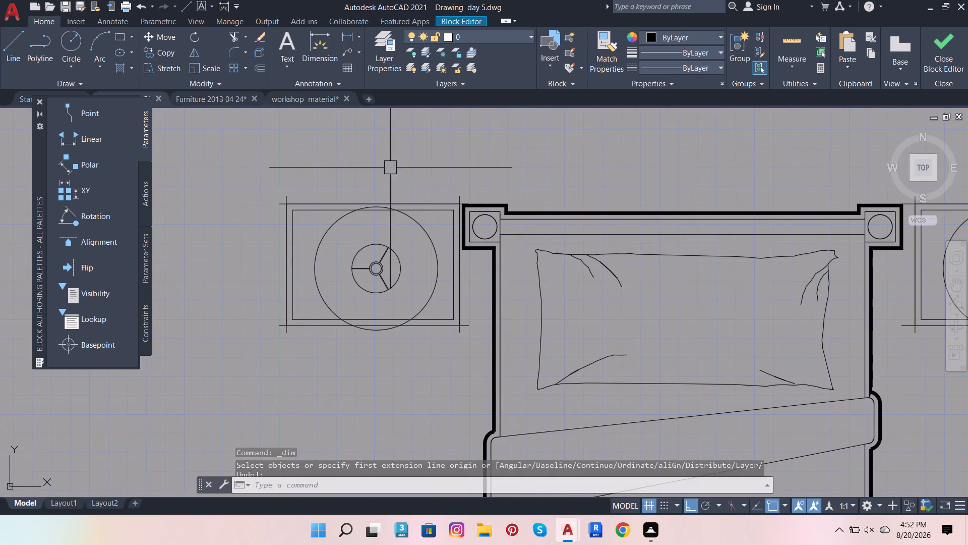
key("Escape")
Draw a 1'6 horizontal line inward from the midpoint of the first nightstand's inner rectangle side, away from the bed.
left_click(10, 41)
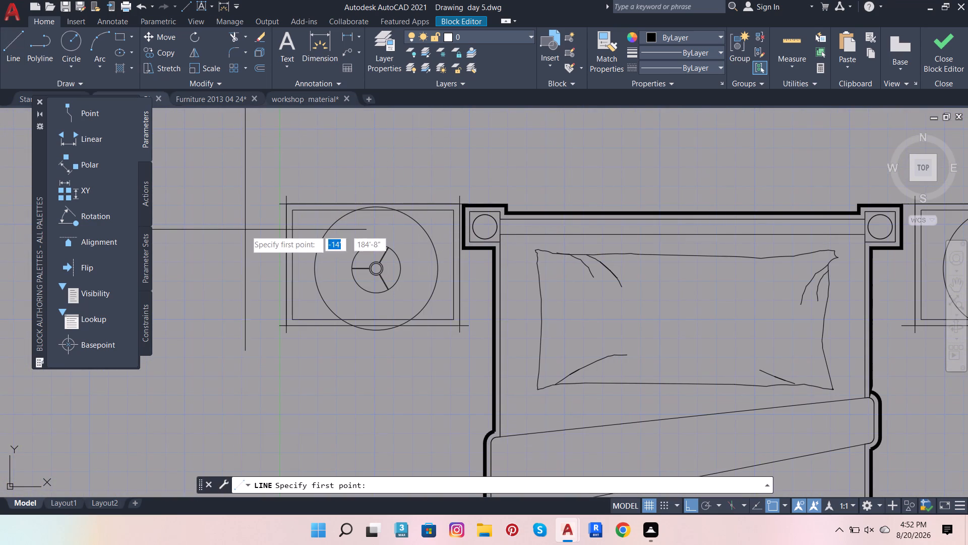
scroll(255, 236, "up", 2)
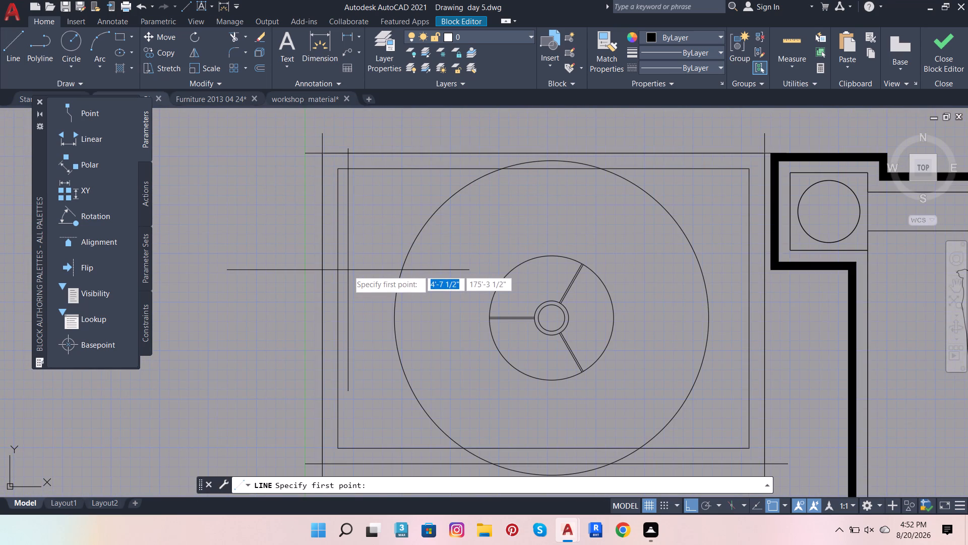
right_click(349, 270, "shift")
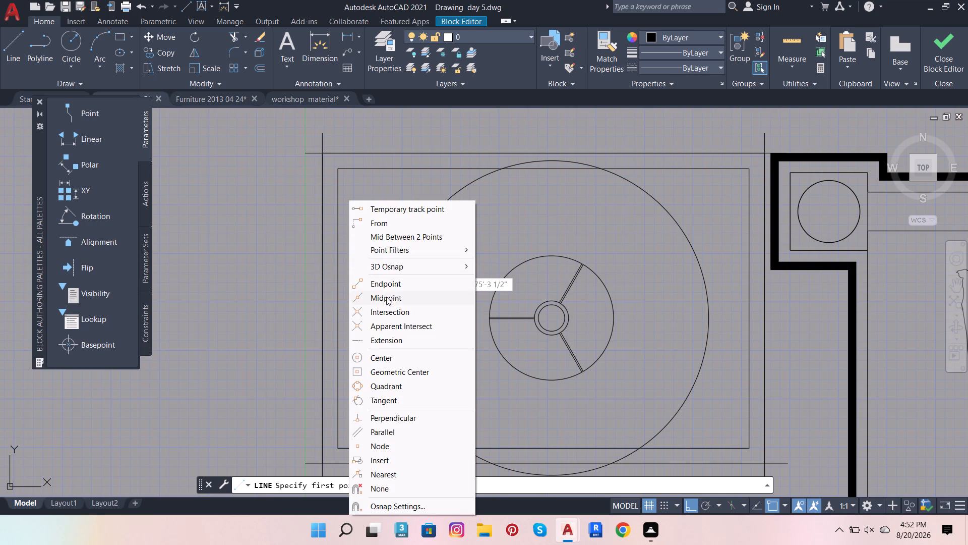
left_click(387, 299)
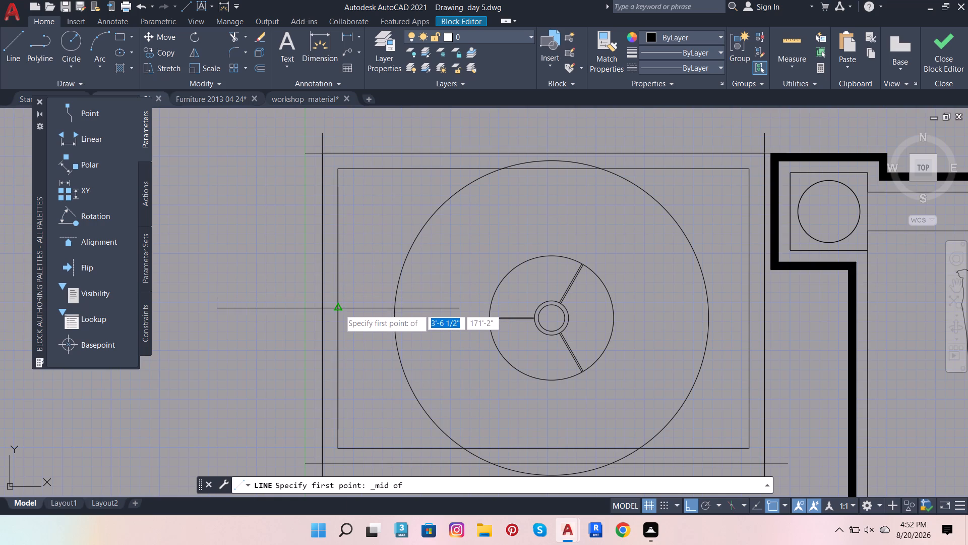
left_click(338, 309)
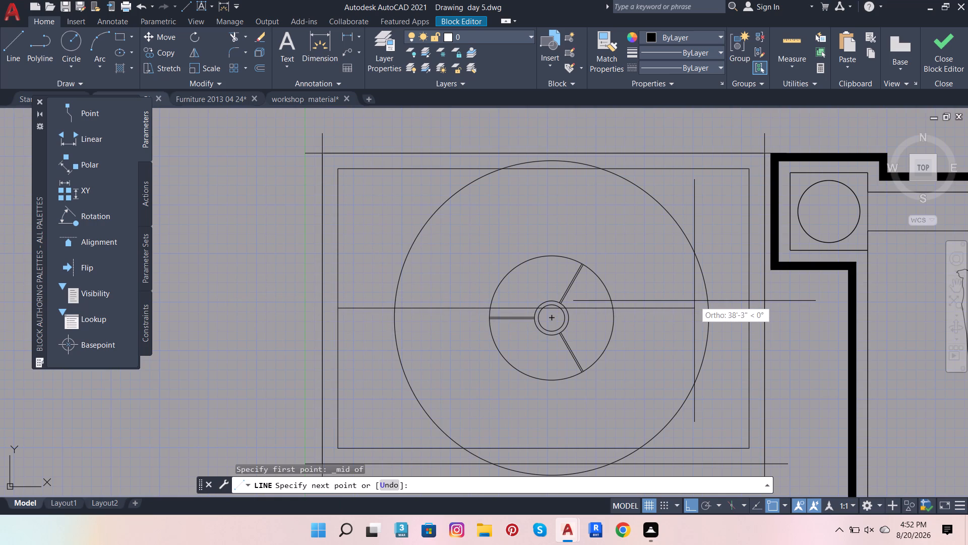
key("1")
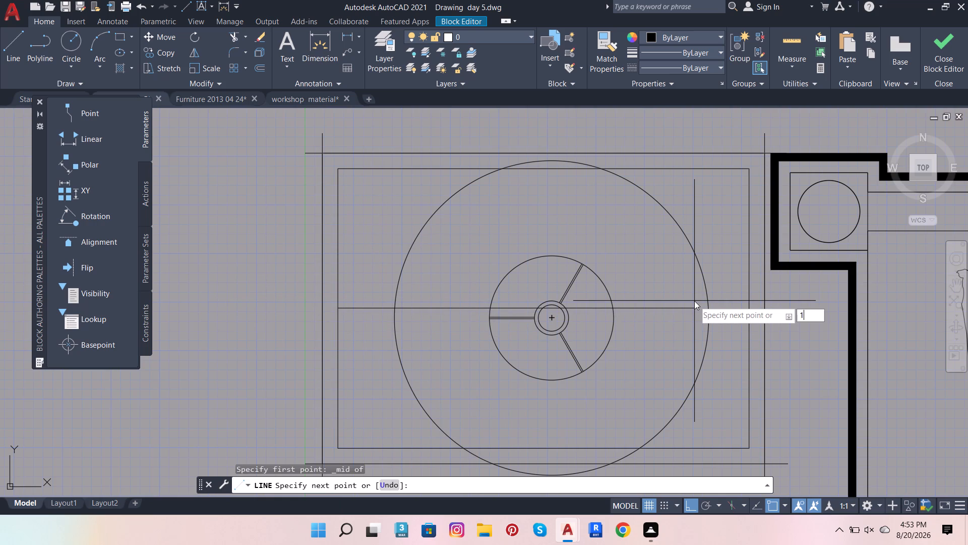
key("apostrophe")
key("6")
key("Return")
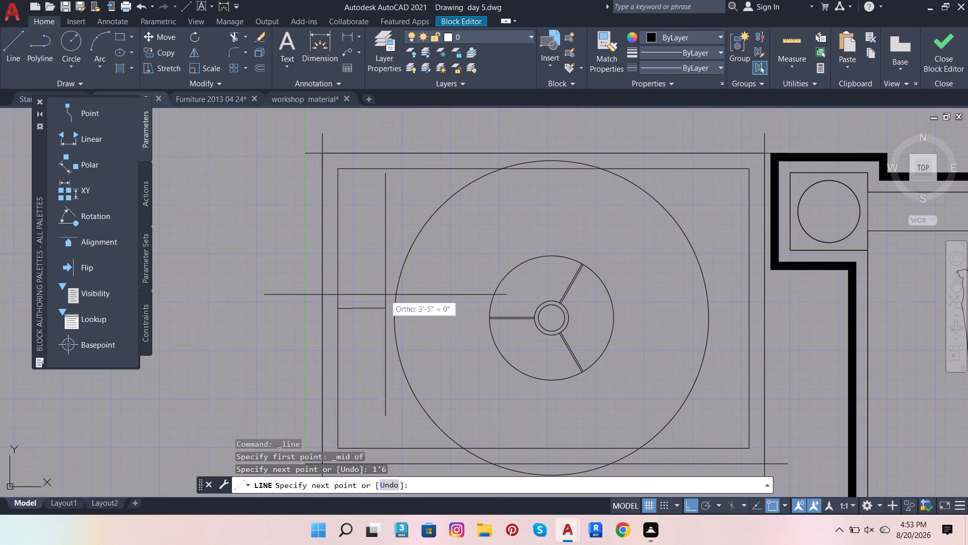
key("Escape")
Scale all the bed and nightstand geometry down freehand about the 1'6 line's start point, leaving that line out of the selection.
scroll(291, 293, "down", 2)
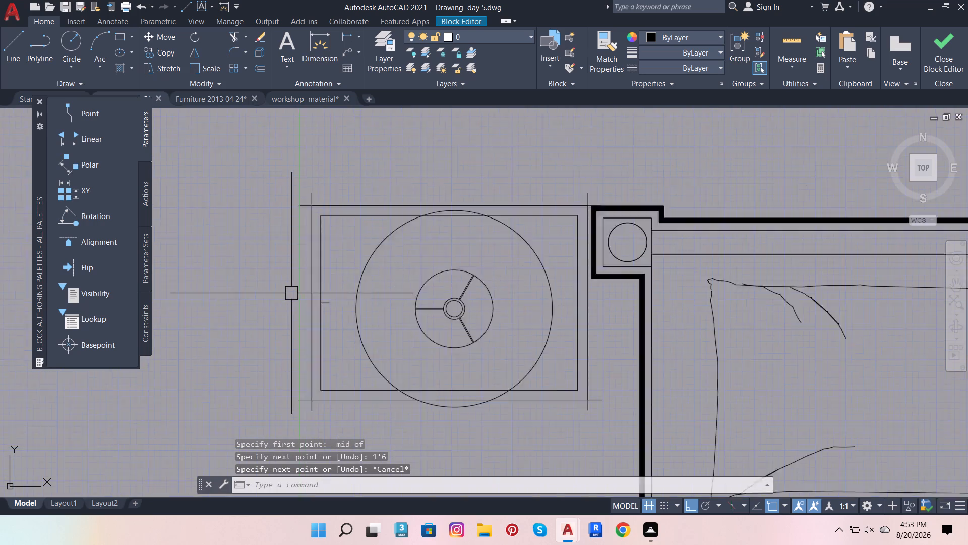
scroll(291, 293, "down", 1)
left_click(278, 211)
scroll(279, 215, "down", 2)
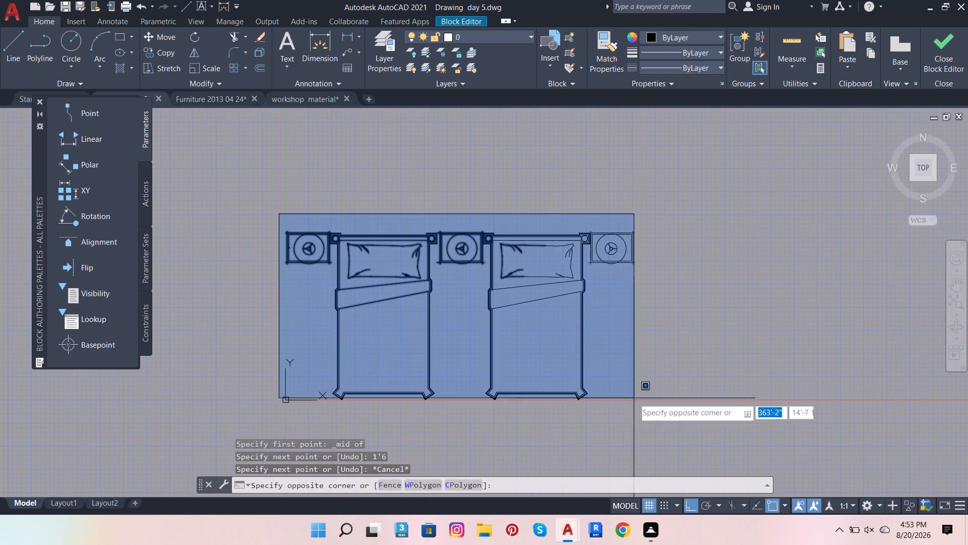
left_click(816, 419)
scroll(354, 277, "up", 2)
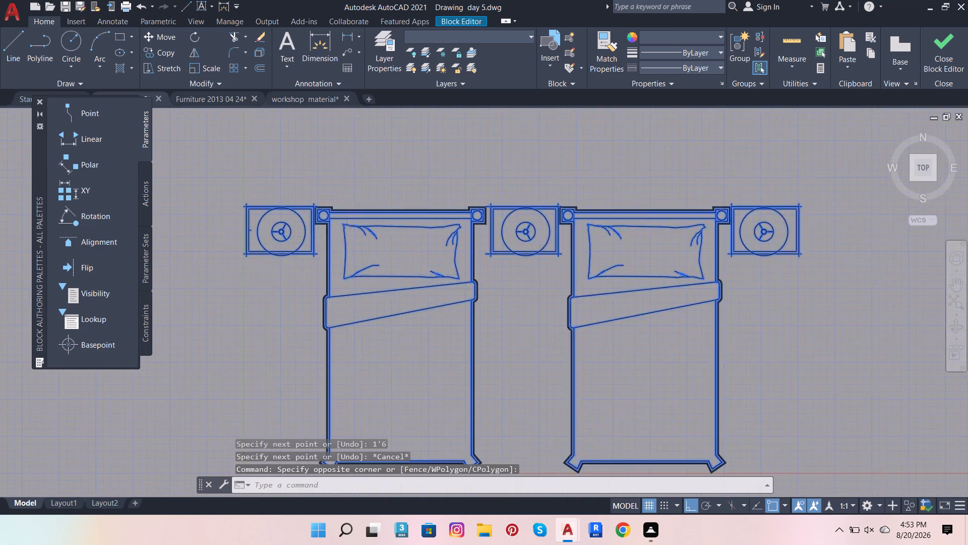
scroll(323, 270, "up", 1)
scroll(273, 236, "down", 3)
scroll(201, 221, "up", 2)
scroll(260, 213, "up", 4)
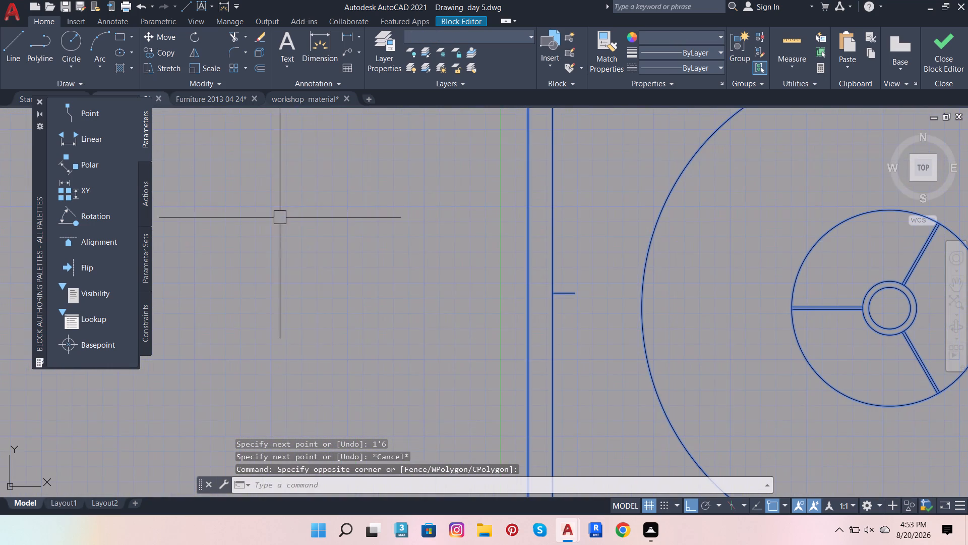
left_click(571, 296, "shift")
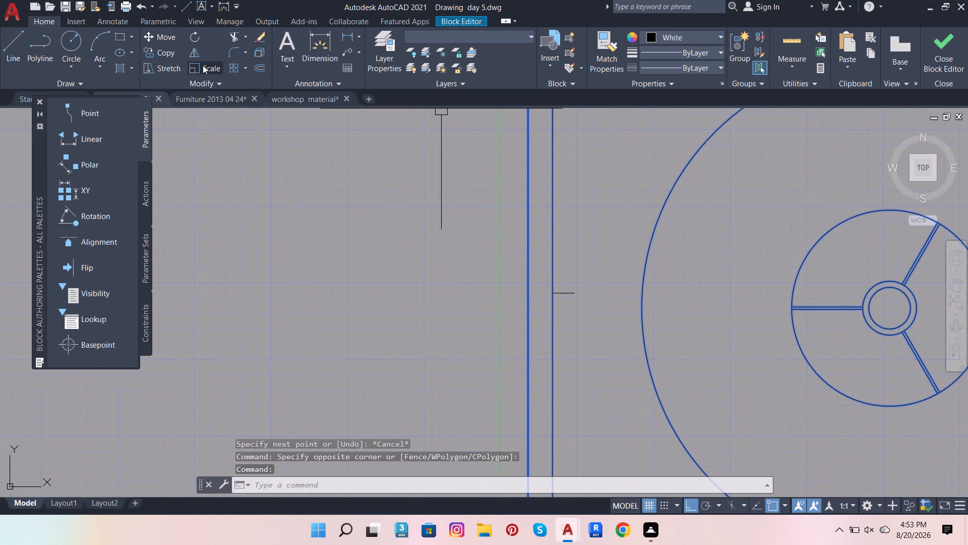
left_click(203, 65)
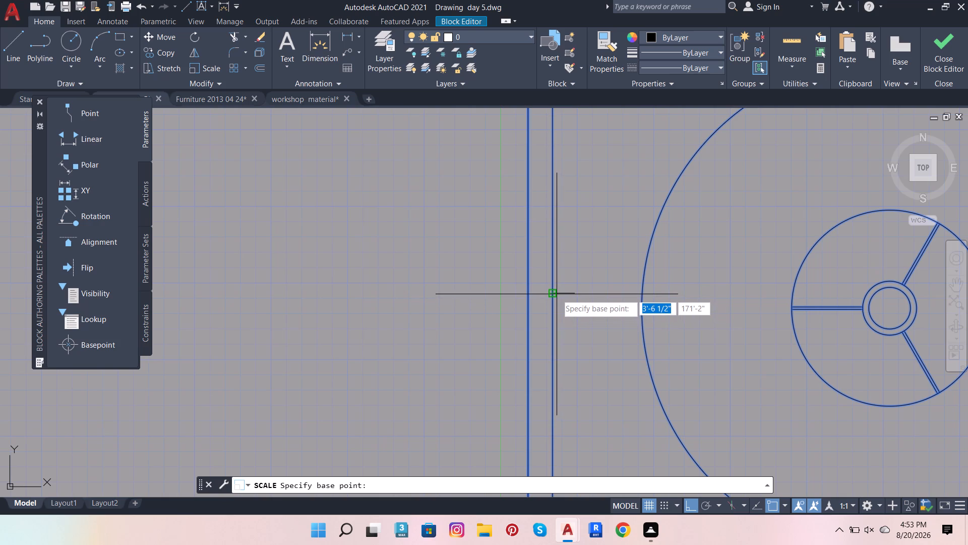
left_click(552, 296)
scroll(522, 304, "down", 1)
scroll(552, 303, "up", 1)
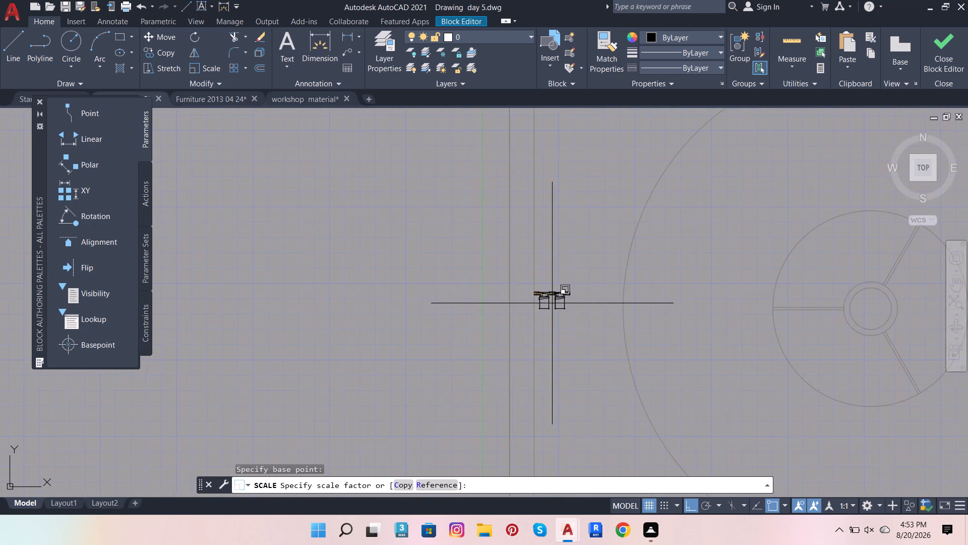
scroll(540, 306, "up", 3)
scroll(522, 235, "up", 3)
scroll(486, 324, "up", 4)
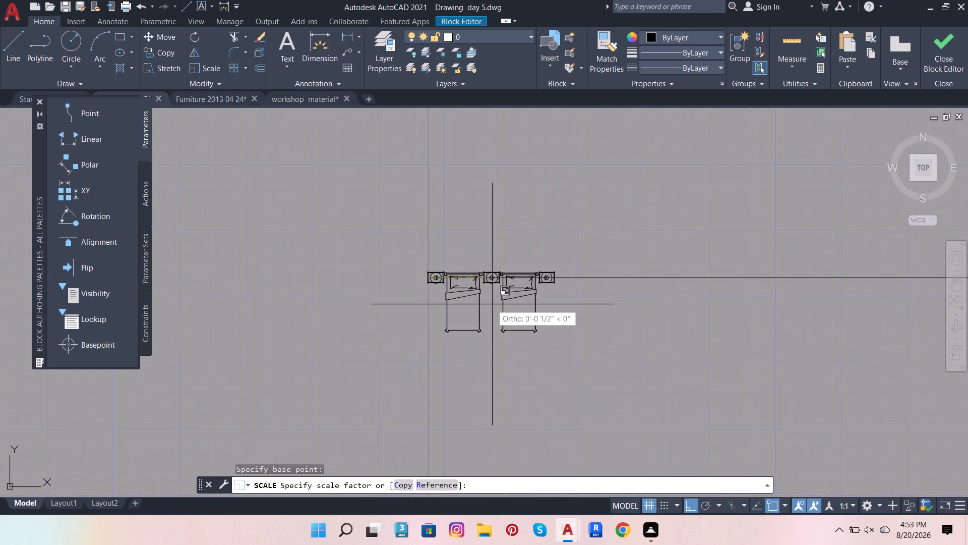
scroll(645, 380, "down", 3)
scroll(570, 373, "down", 4)
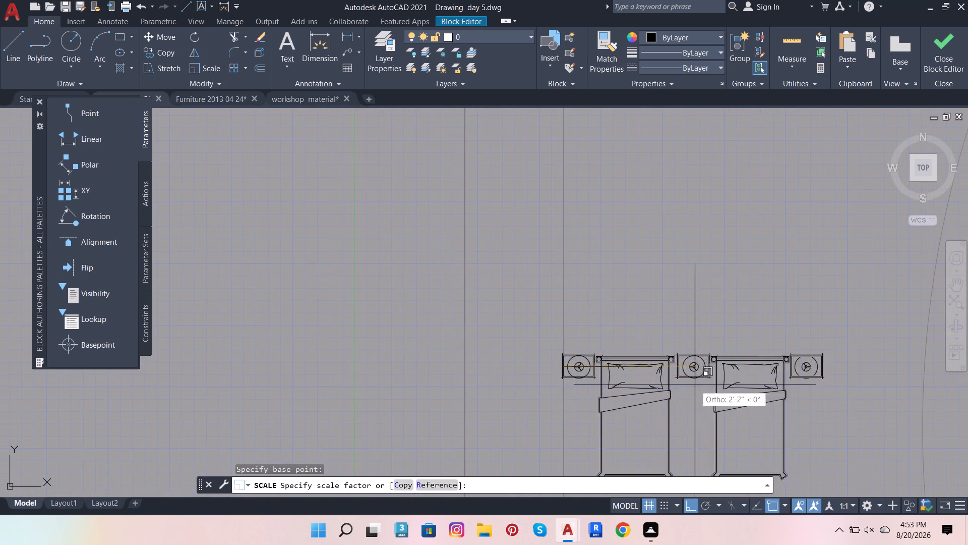
scroll(845, 388, "down", 3)
scroll(776, 380, "down", 3)
scroll(687, 376, "down", 2)
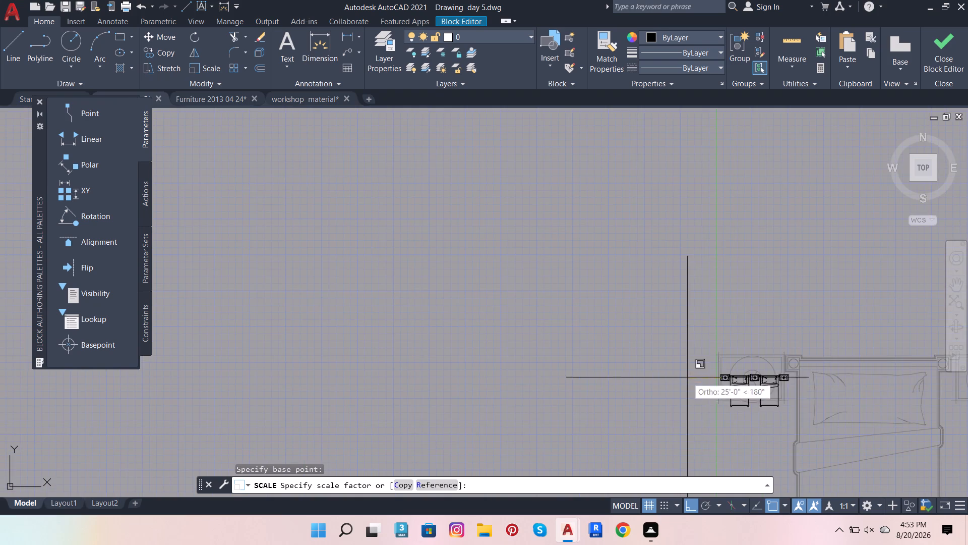
scroll(819, 396, "up", 1)
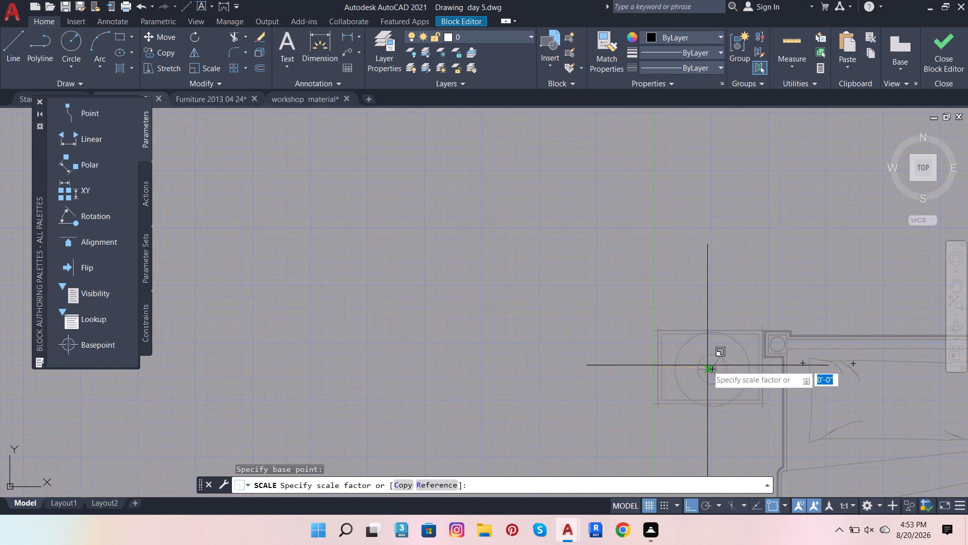
scroll(417, 320, "down", 6)
scroll(569, 347, "up", 3)
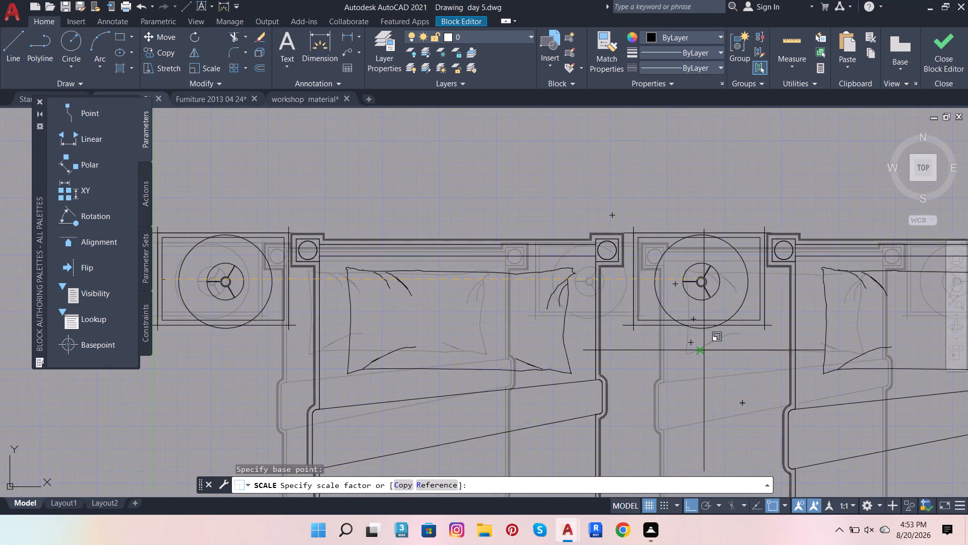
scroll(750, 351, "down", 2)
scroll(591, 326, "up", 1)
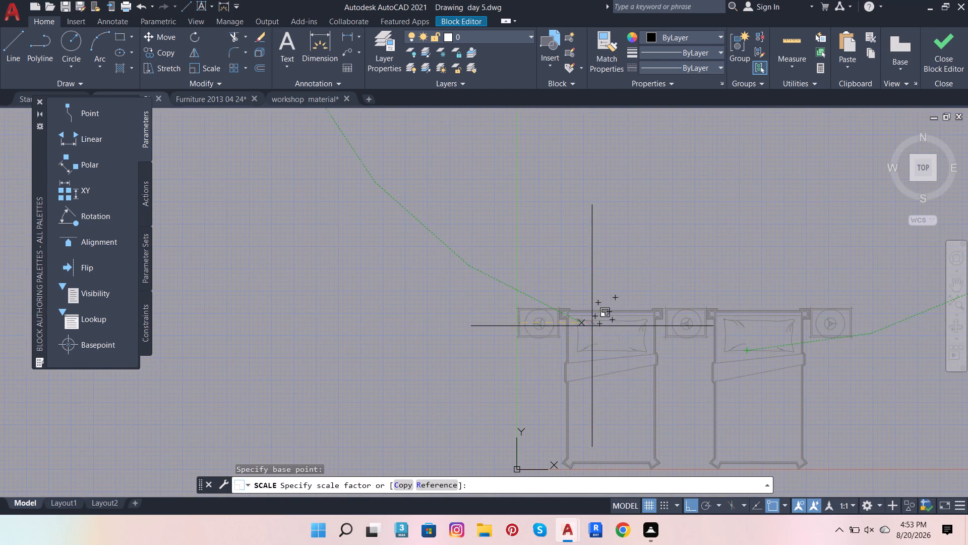
scroll(526, 329, "up", 3)
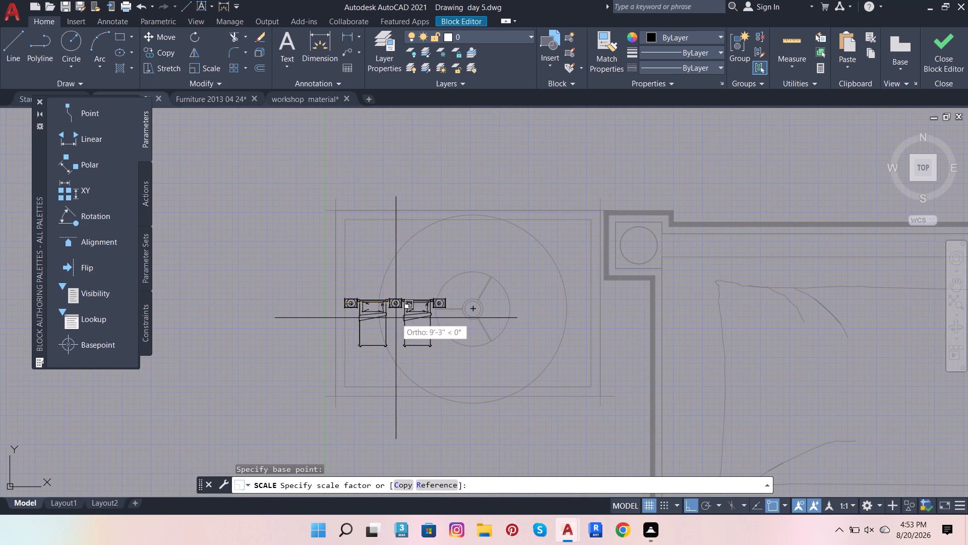
scroll(396, 318, "up", 1)
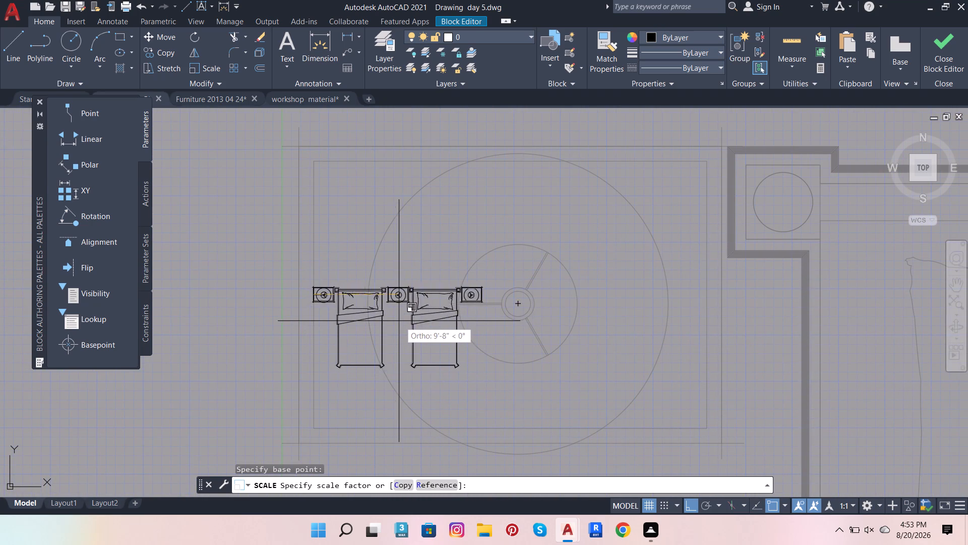
scroll(398, 321, "up", 3)
scroll(464, 323, "down", 2)
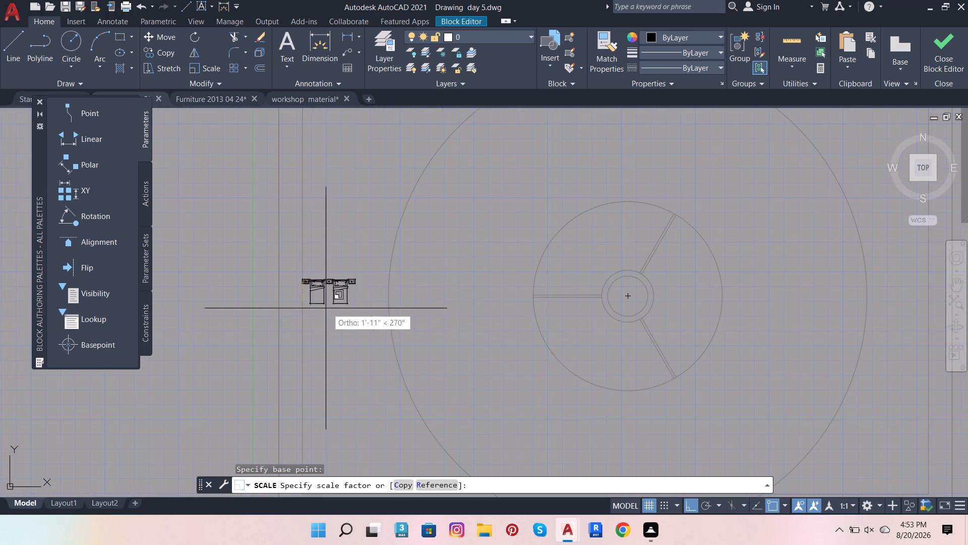
scroll(319, 305, "up", 3)
scroll(211, 199, "up", 4)
scroll(249, 216, "down", 1)
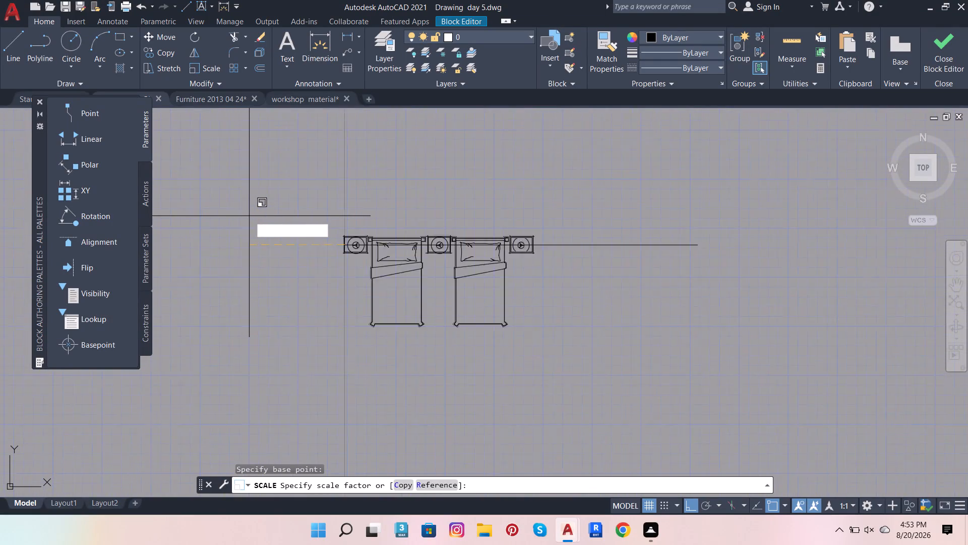
scroll(249, 216, "down", 1)
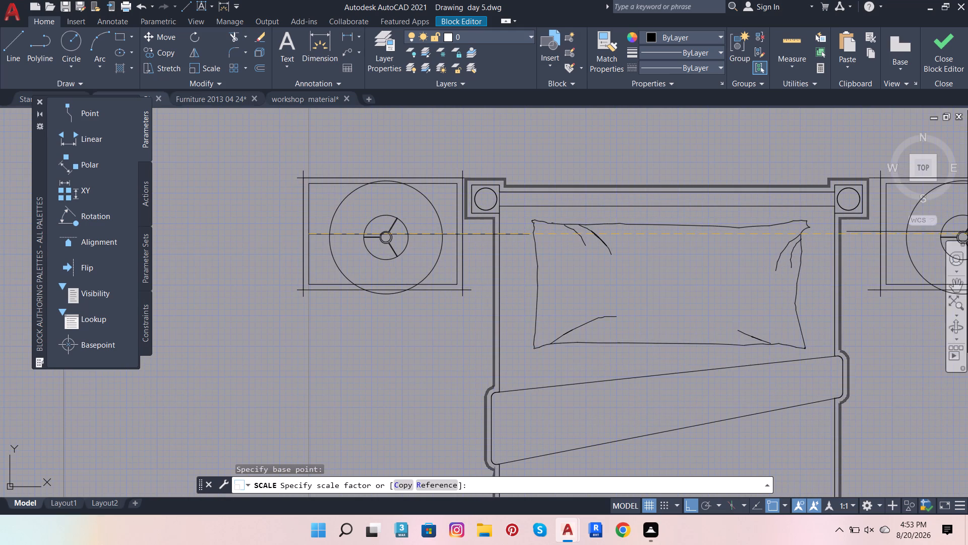
left_click(953, 221)
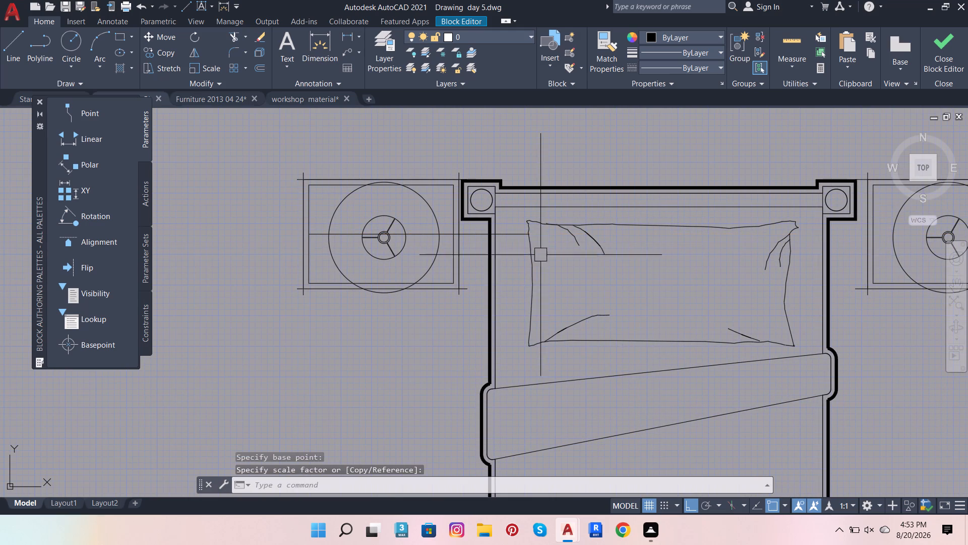
Scale the beds and nightstands up freehand about the 1'6 line's start point, excluding the line, to fit the first nightstand's width to it.
scroll(366, 268, "down", 5)
left_click_drag(345, 241, 354, 246)
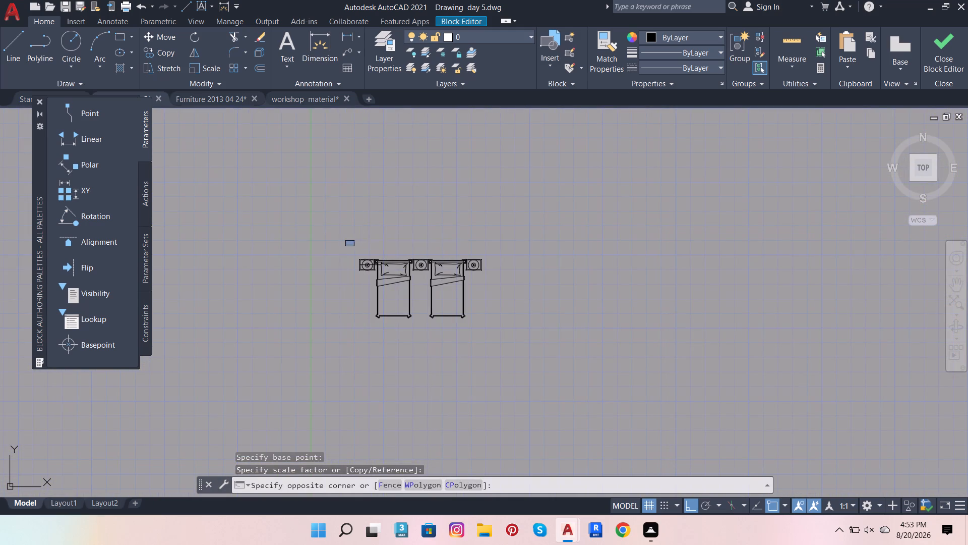
left_click(561, 347)
scroll(367, 255, "up", 5)
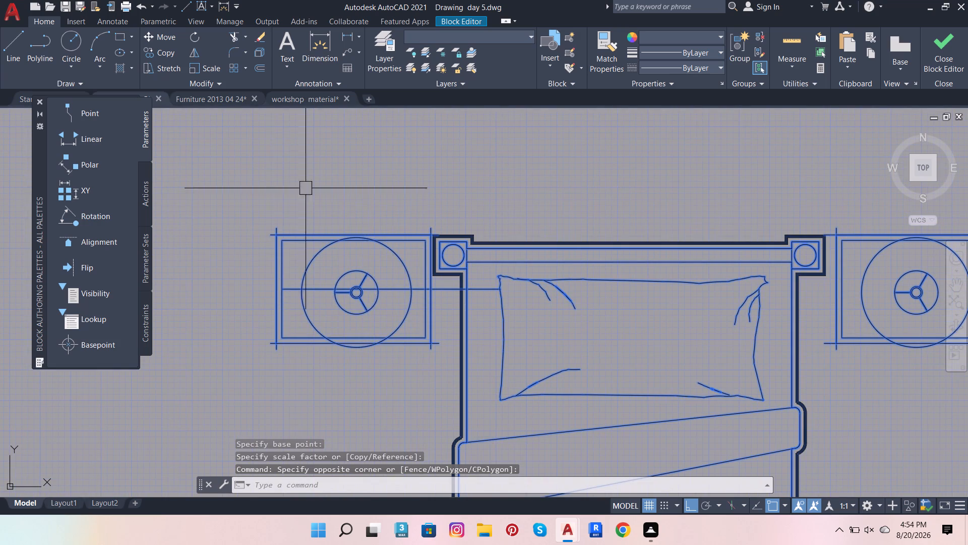
scroll(438, 284, "up", 3)
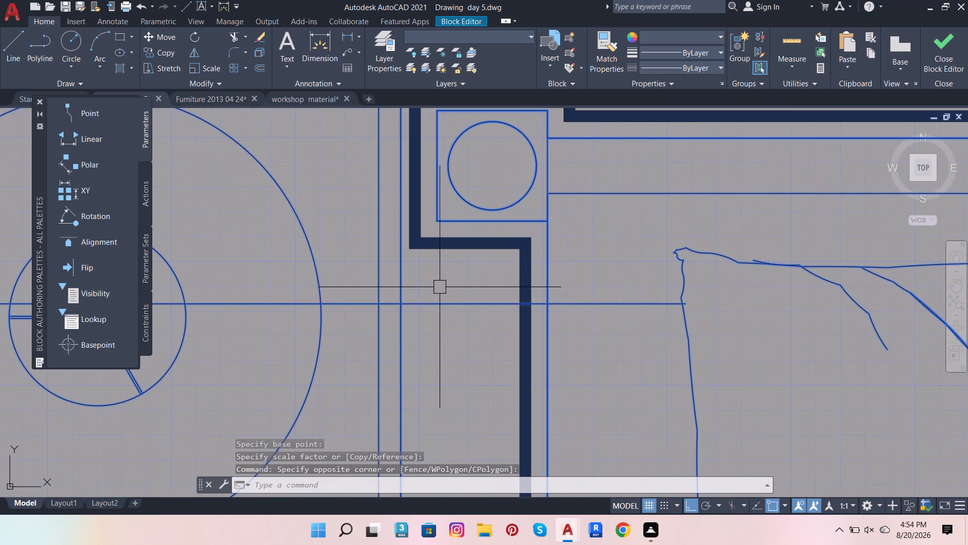
left_click(452, 306, "shift")
scroll(563, 325, "down", 3)
scroll(394, 241, "down", 2)
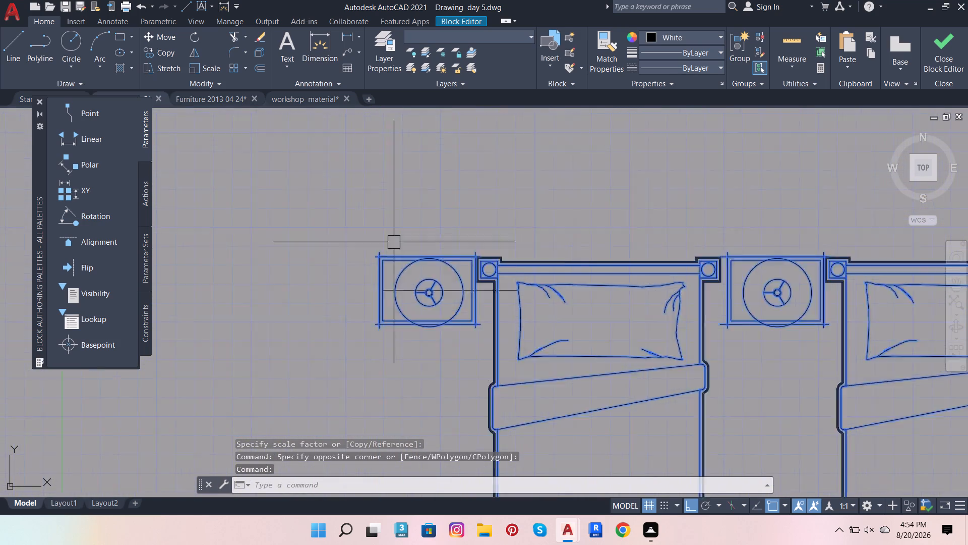
left_click(201, 68)
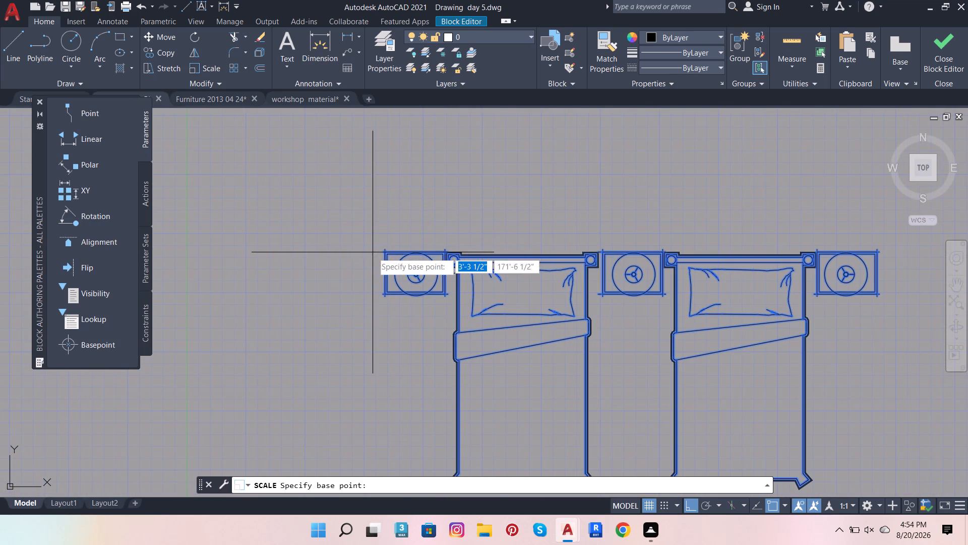
scroll(391, 264, "up", 1)
left_click(387, 280)
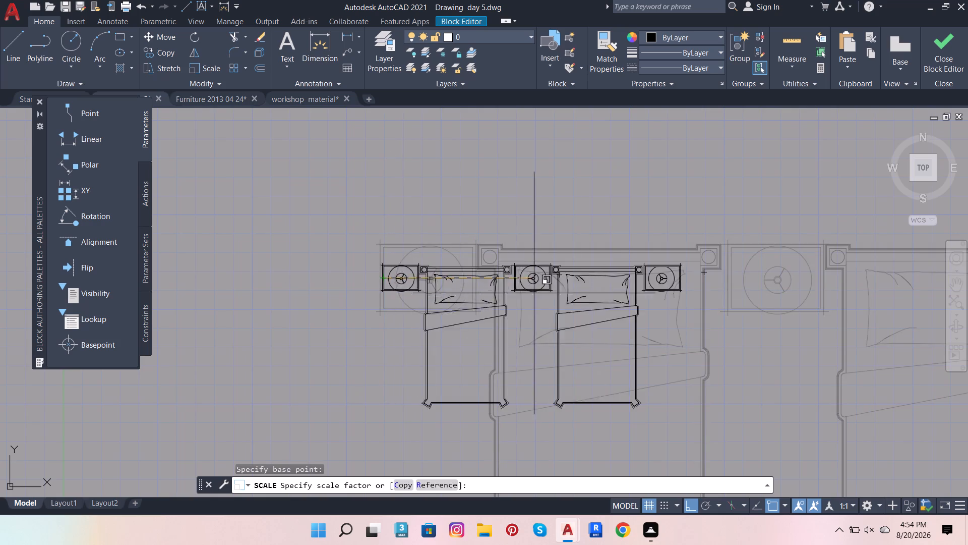
scroll(895, 307, "down", 3)
scroll(496, 330, "down", 4)
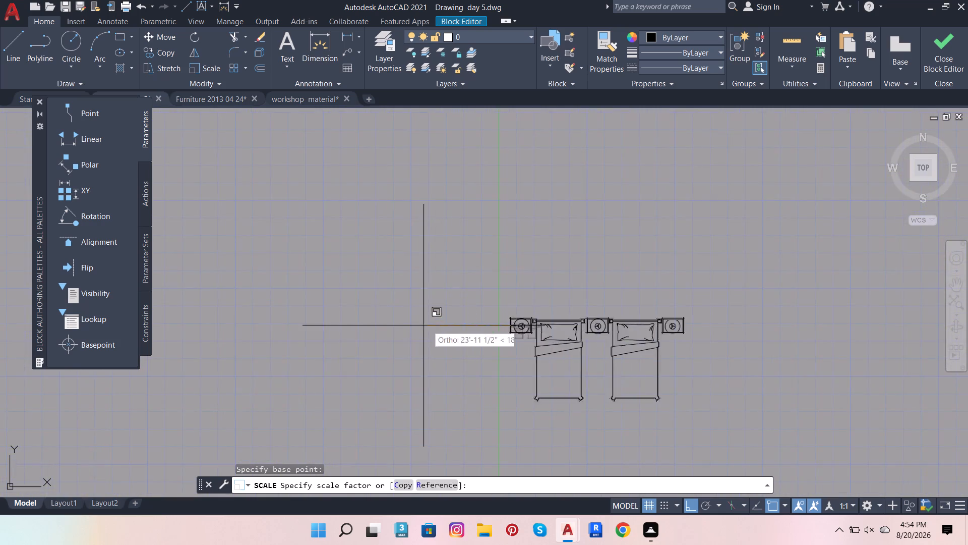
scroll(411, 325, "down", 3)
scroll(551, 331, "up", 2)
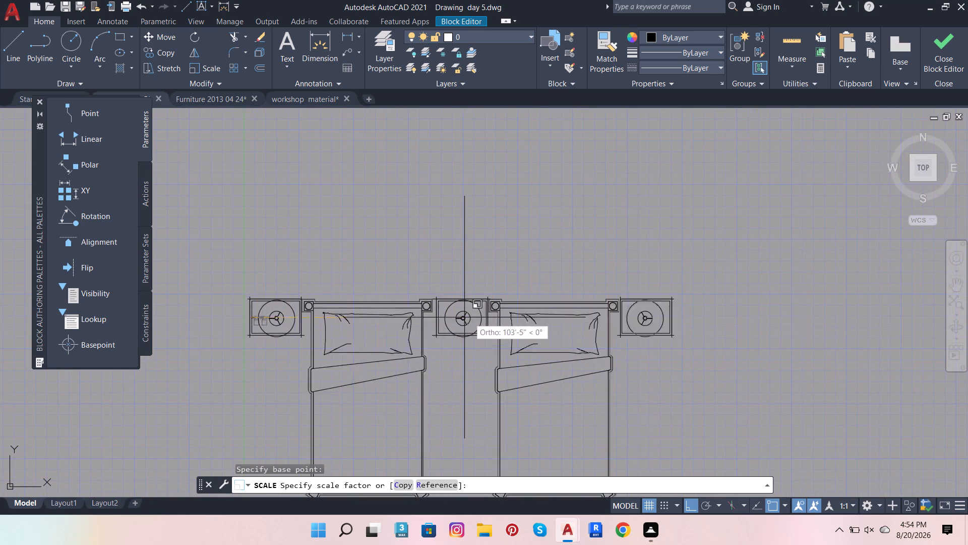
scroll(303, 320, "up", 3)
scroll(467, 318, "down", 2)
scroll(334, 321, "up", 1)
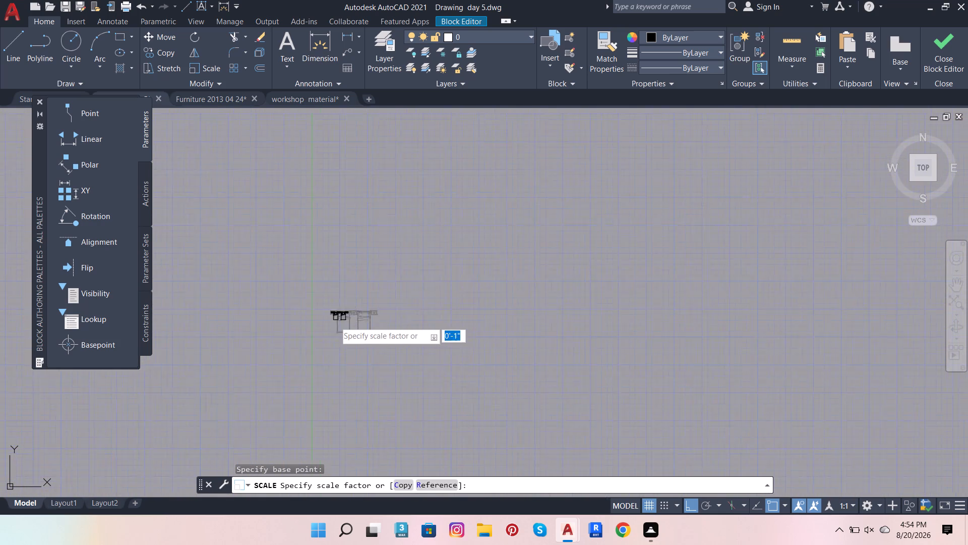
scroll(336, 321, "up", 5)
scroll(289, 306, "up", 3)
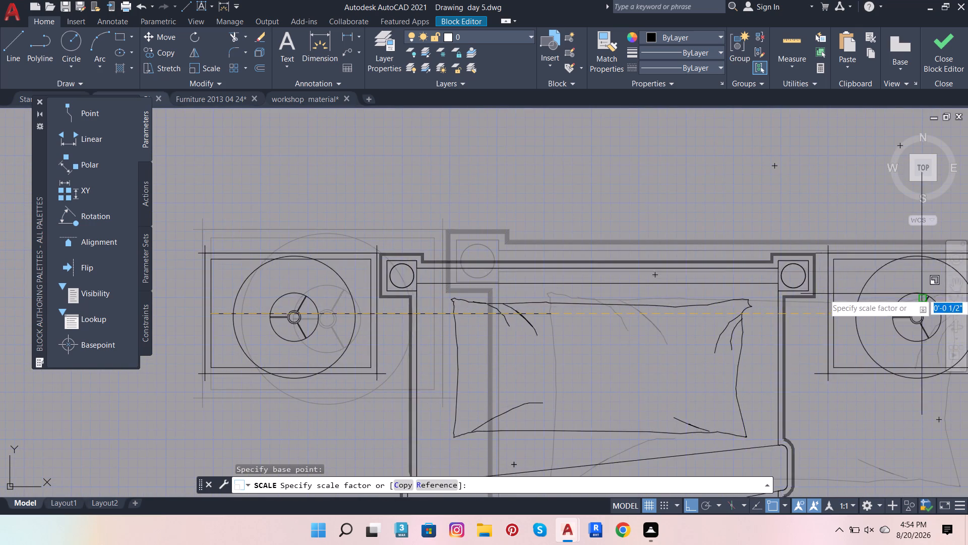
scroll(921, 296, "down", 1)
scroll(694, 337, "down", 2)
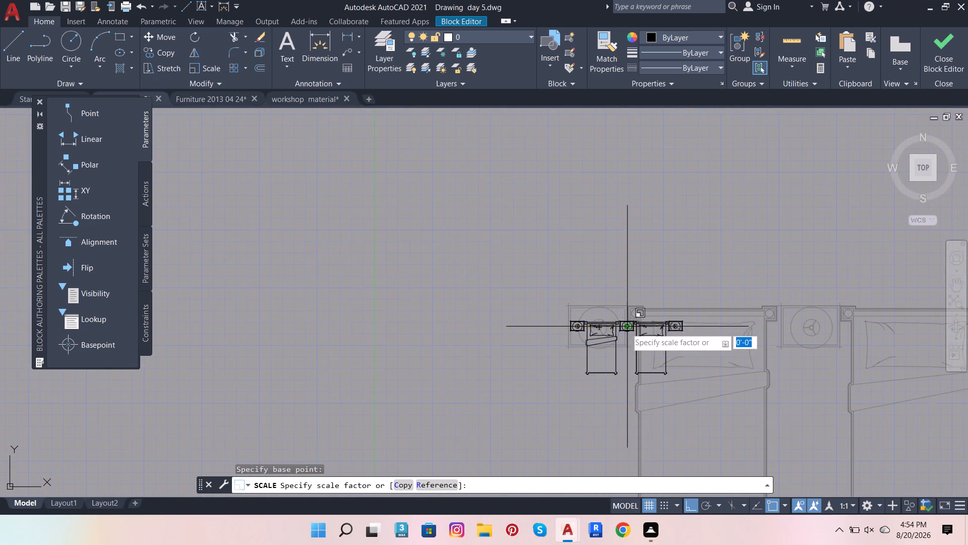
scroll(637, 333, "up", 2)
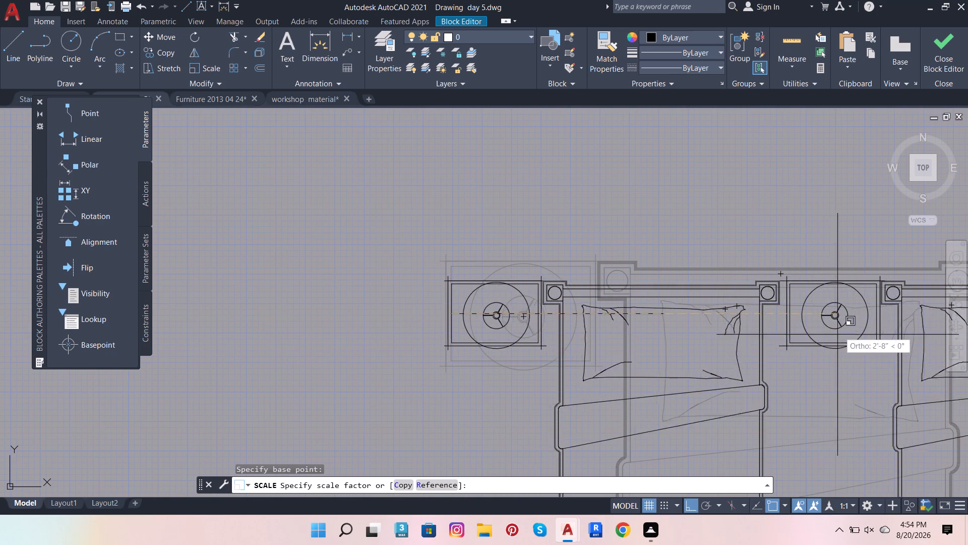
scroll(858, 339, "down", 3)
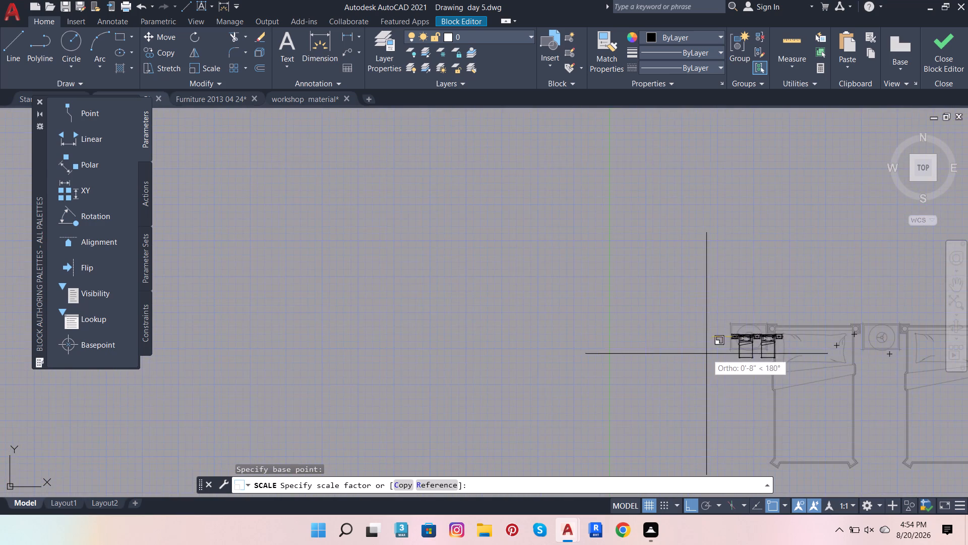
scroll(701, 353, "down", 2)
scroll(812, 346, "up", 5)
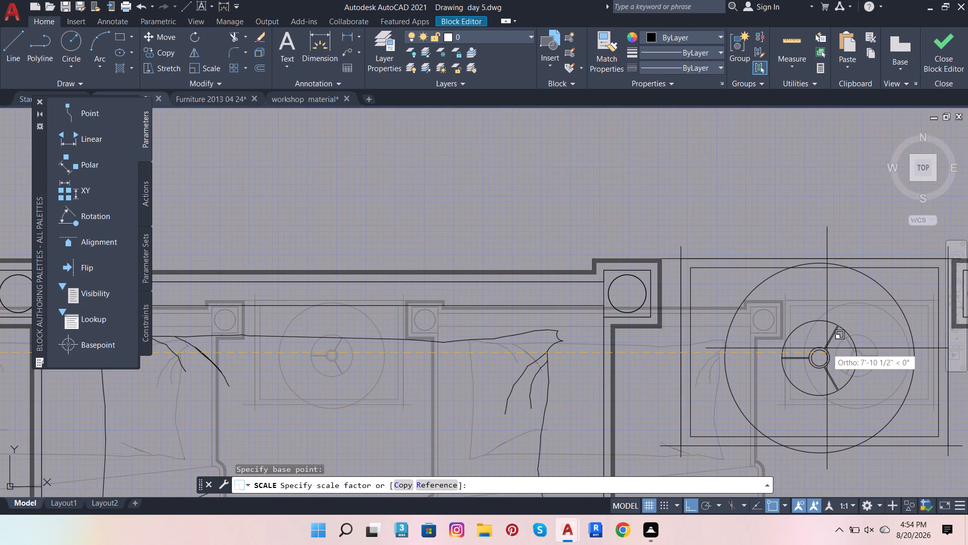
scroll(839, 349, "down", 2)
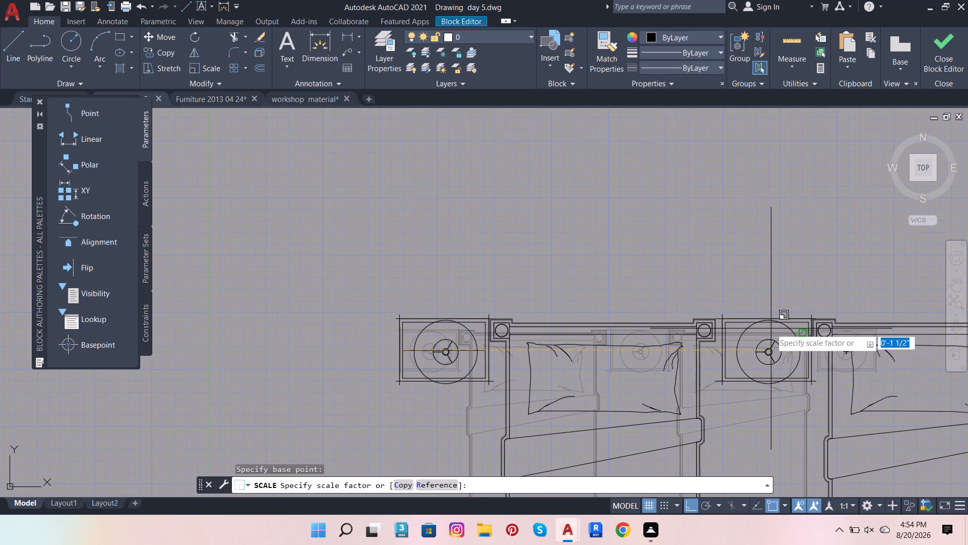
left_click(767, 328)
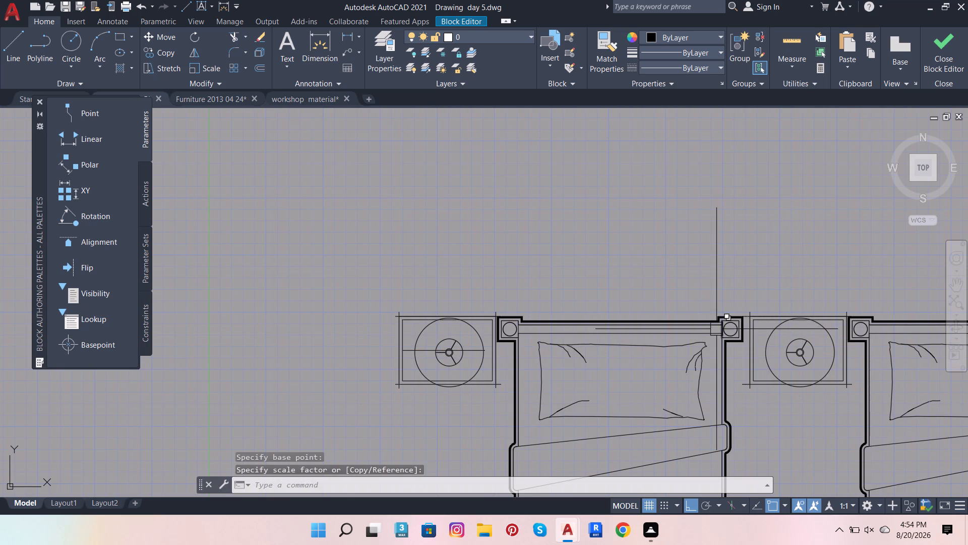
Scale the beds and nightstands down freehand about the 1'6 line's start point, excluding the line, to fit the first nightstand's inner width to it.
scroll(714, 266, "down", 3)
scroll(659, 233, "down", 3)
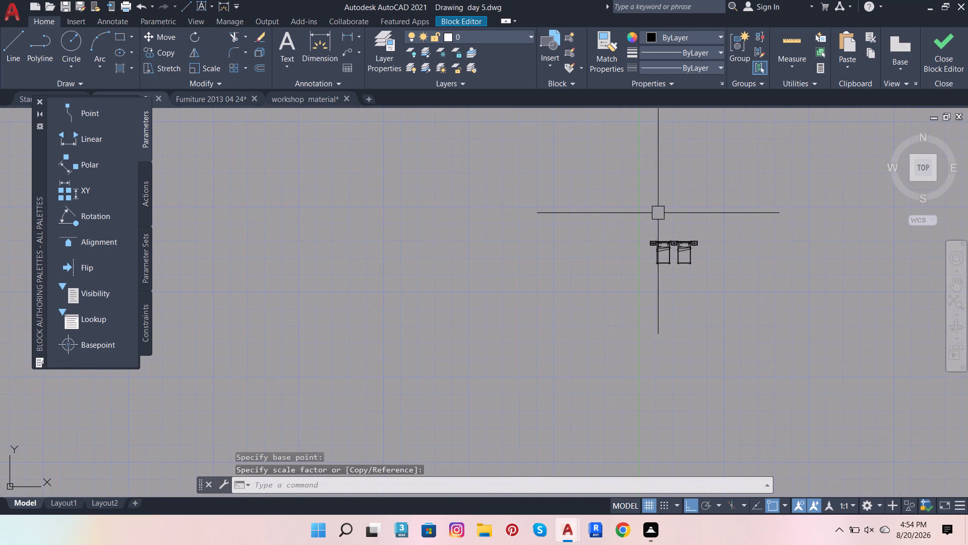
left_click(596, 202)
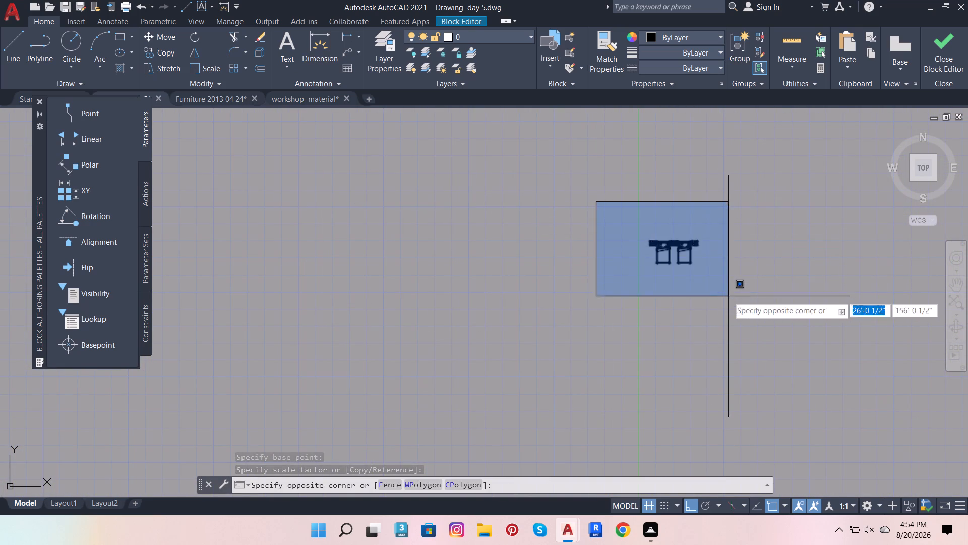
left_click(733, 299)
scroll(697, 225, "up", 4)
scroll(342, 353, "up", 3)
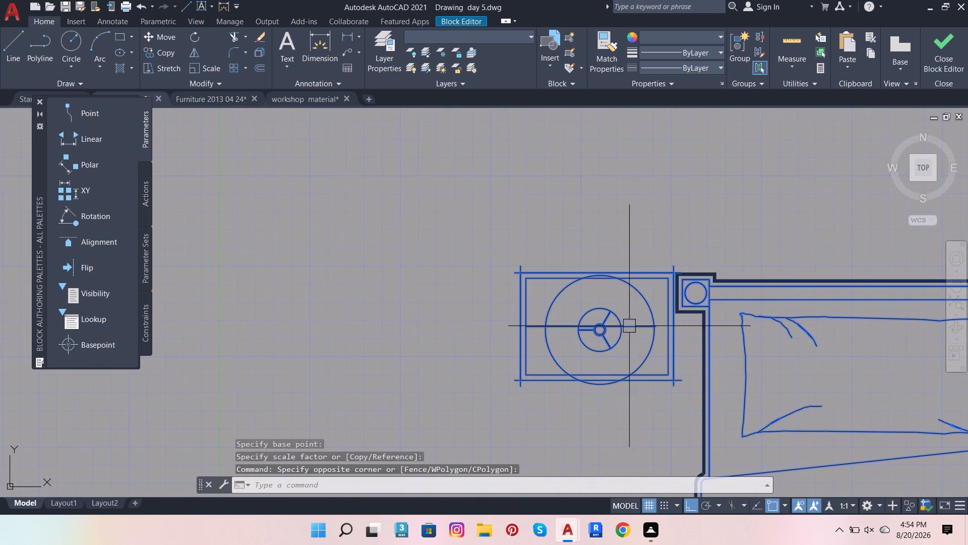
left_click(644, 325, "shift")
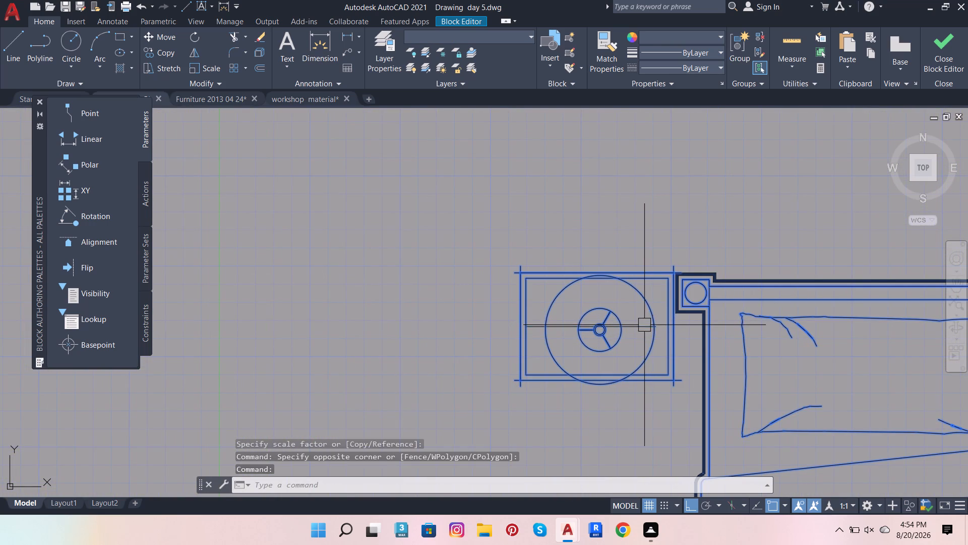
left_click(220, 68)
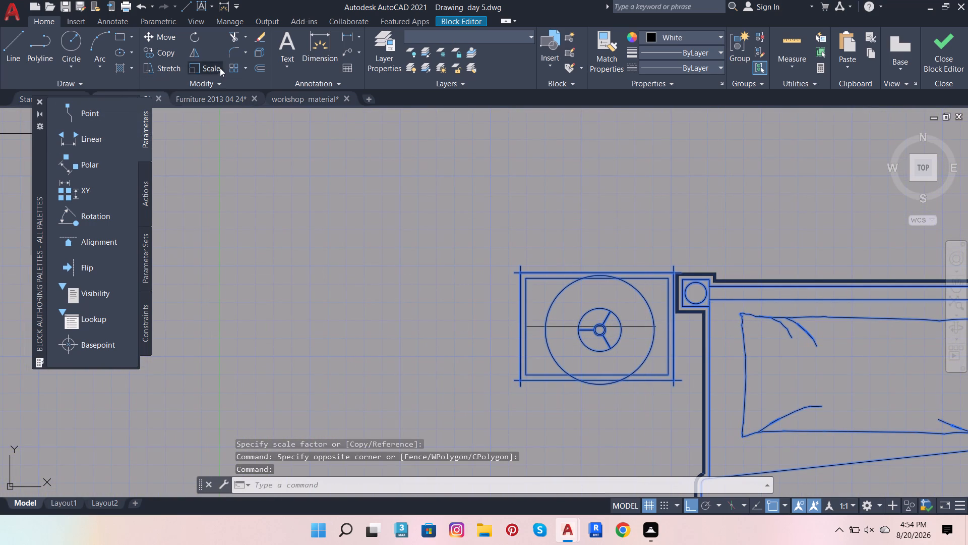
left_click(525, 329)
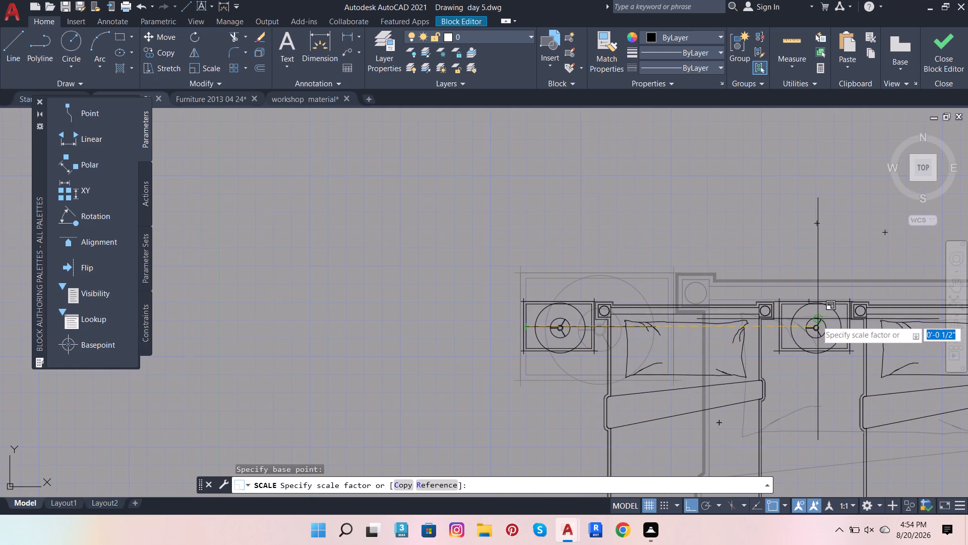
scroll(817, 320, "down", 3)
scroll(501, 323, "down", 4)
scroll(664, 325, "up", 2)
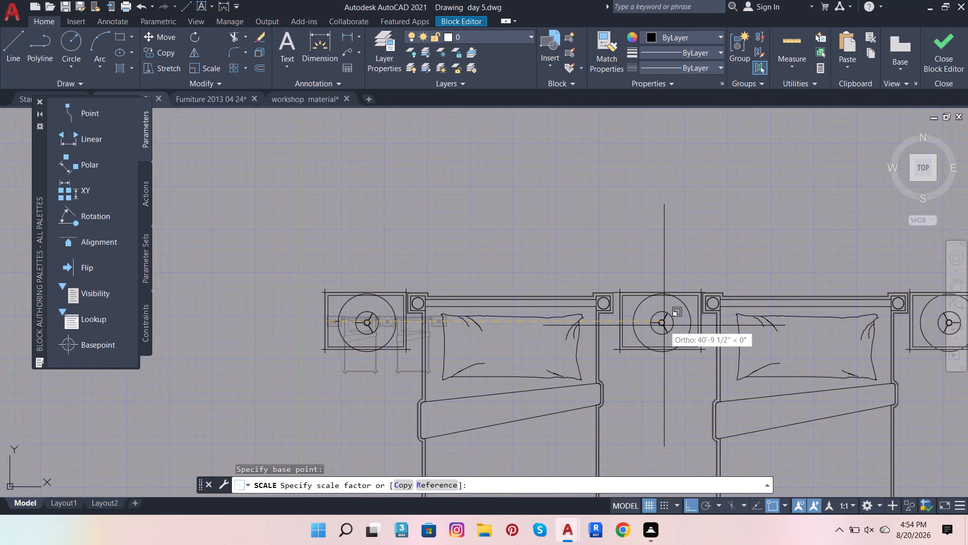
scroll(336, 326, "up", 2)
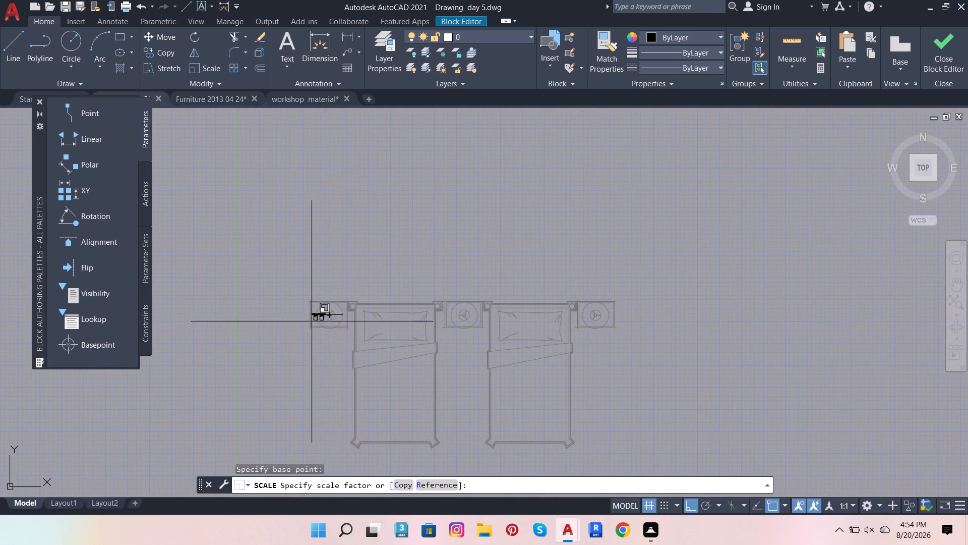
scroll(296, 315, "up", 3)
scroll(399, 319, "up", 2)
scroll(578, 335, "down", 2)
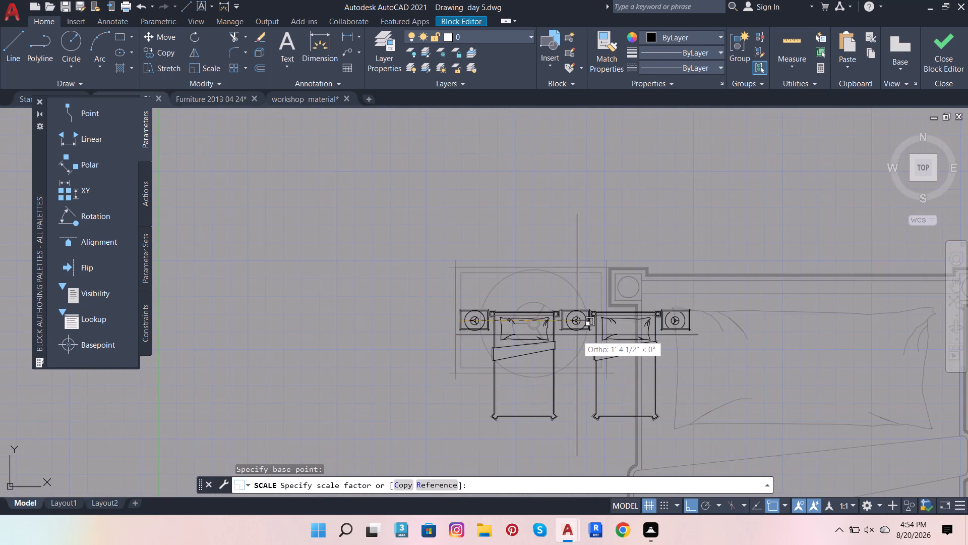
scroll(457, 314, "down", 3)
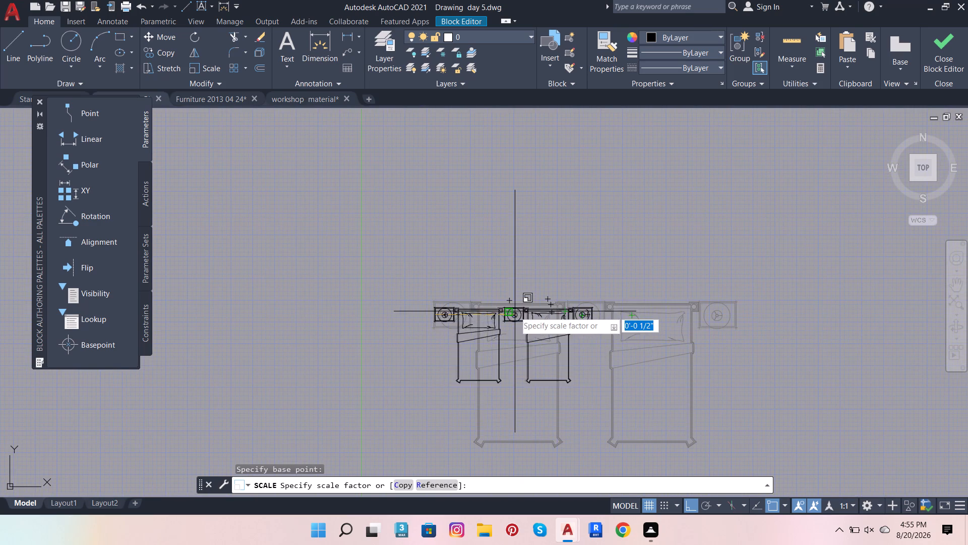
scroll(515, 311, "up", 3)
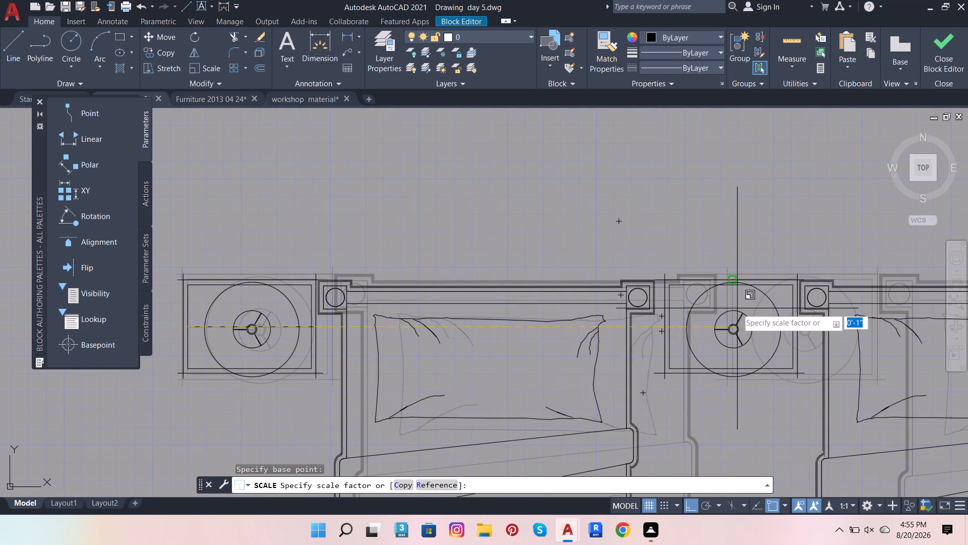
left_click(745, 305)
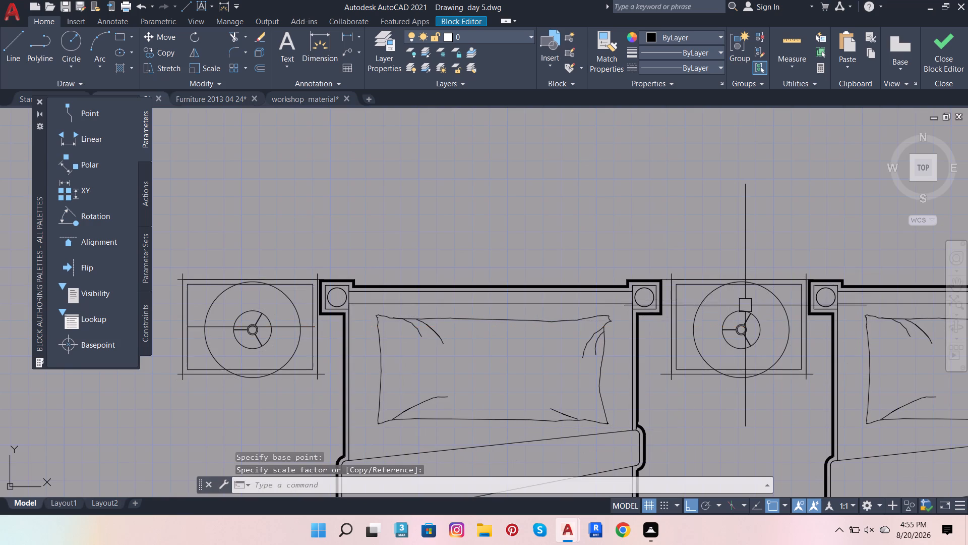
Delete the 1'6 reference line across the first nightstand.
scroll(231, 326, "up", 2)
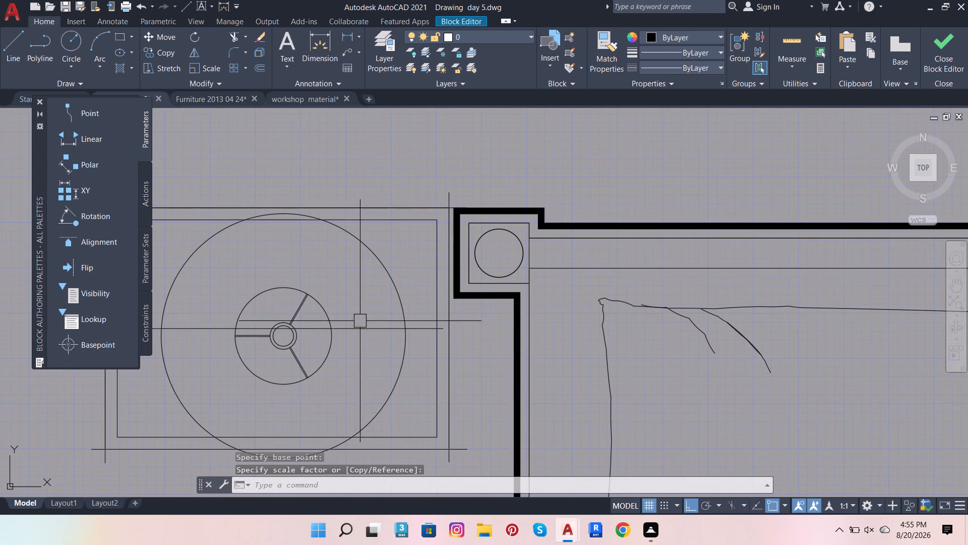
left_click(360, 321)
left_click(373, 328)
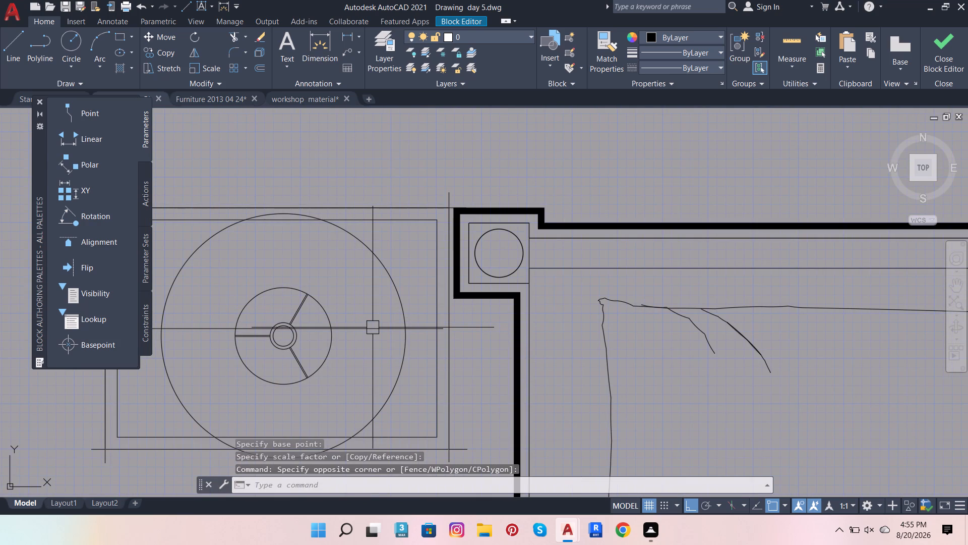
left_click(373, 328)
left_click(368, 334)
key("Delete")
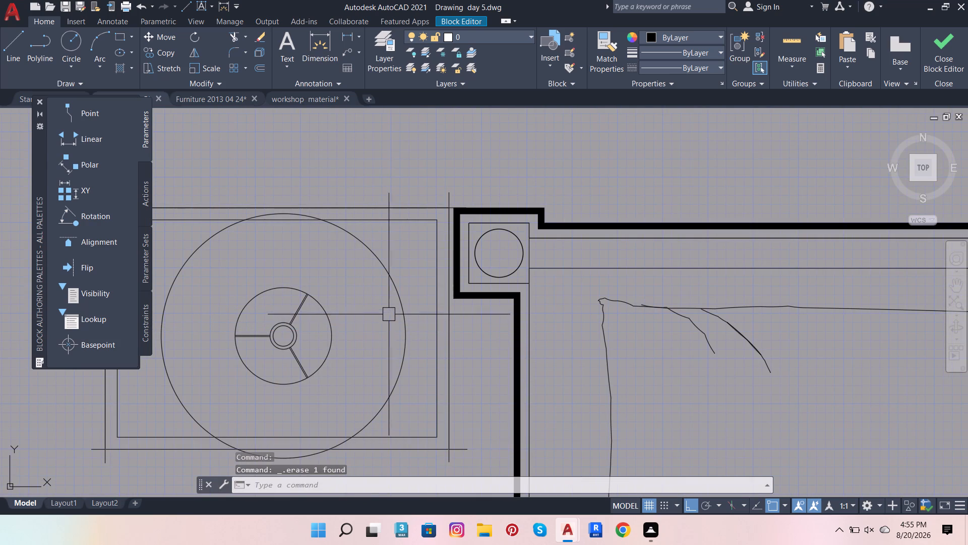
Close the block editor, saving the changes to the twin beds block.
scroll(368, 270, "down", 3)
left_click(953, 66)
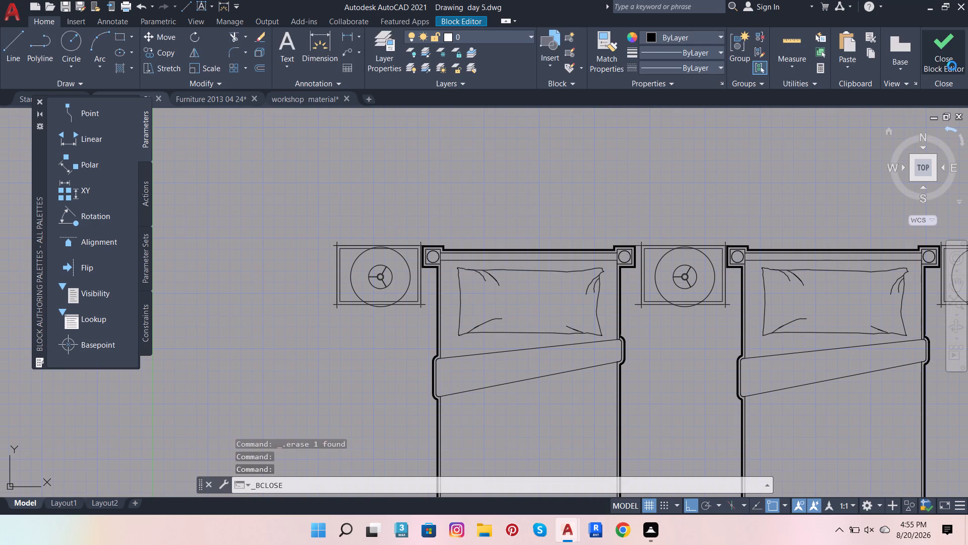
left_click(527, 243)
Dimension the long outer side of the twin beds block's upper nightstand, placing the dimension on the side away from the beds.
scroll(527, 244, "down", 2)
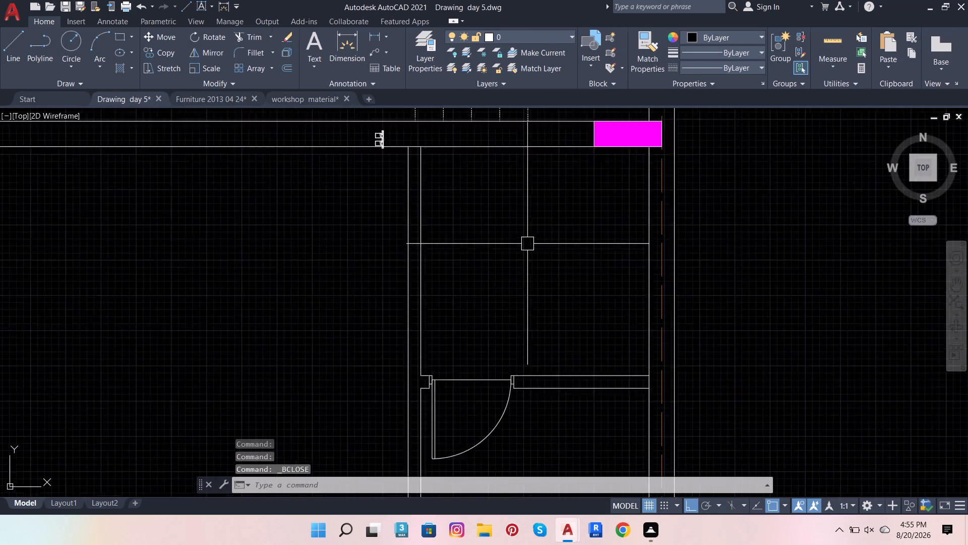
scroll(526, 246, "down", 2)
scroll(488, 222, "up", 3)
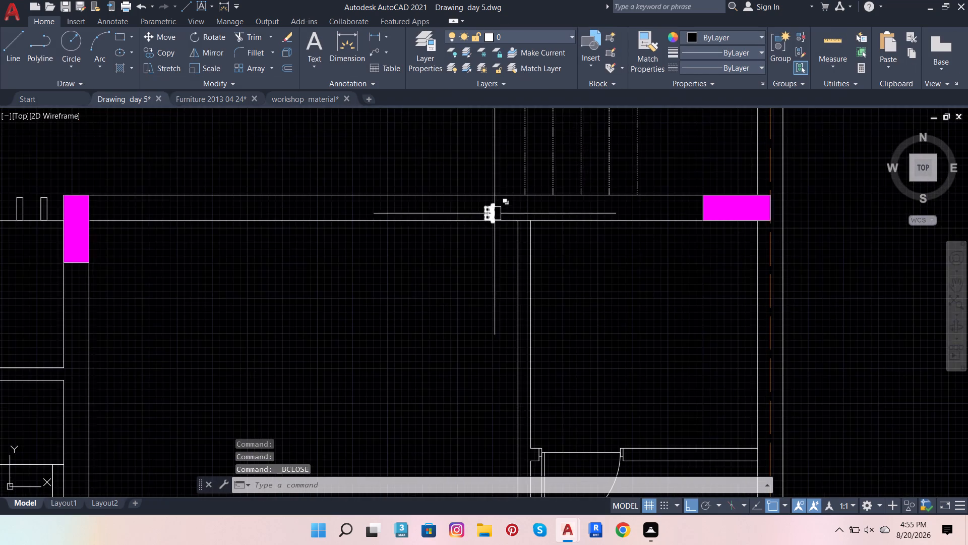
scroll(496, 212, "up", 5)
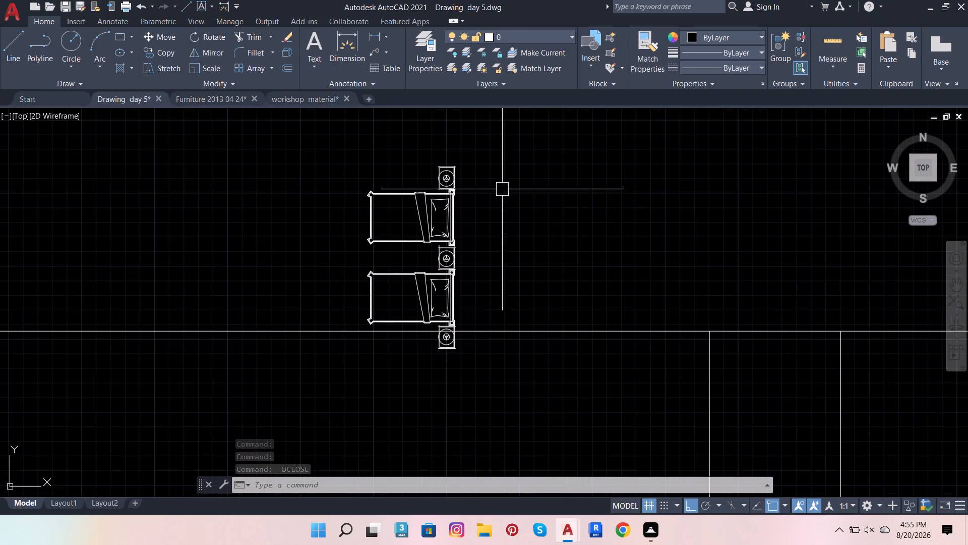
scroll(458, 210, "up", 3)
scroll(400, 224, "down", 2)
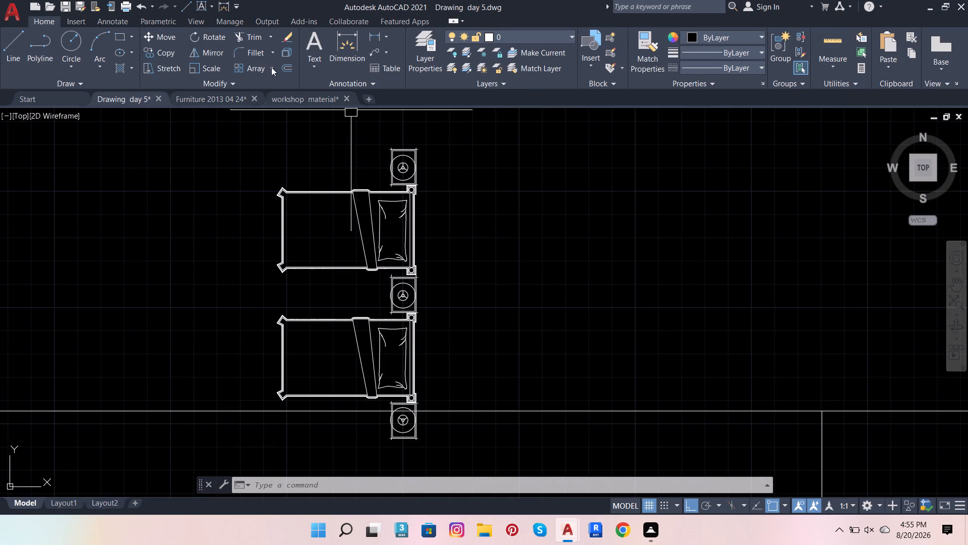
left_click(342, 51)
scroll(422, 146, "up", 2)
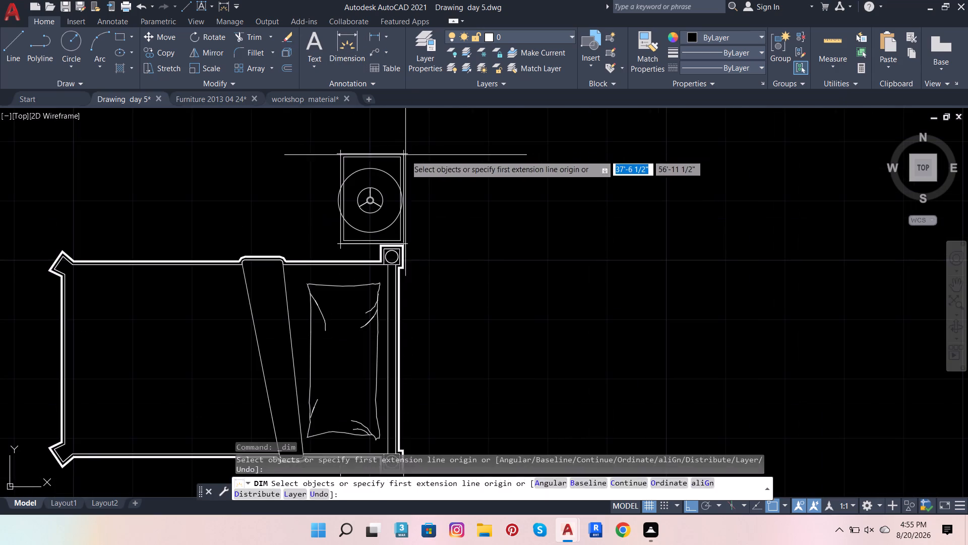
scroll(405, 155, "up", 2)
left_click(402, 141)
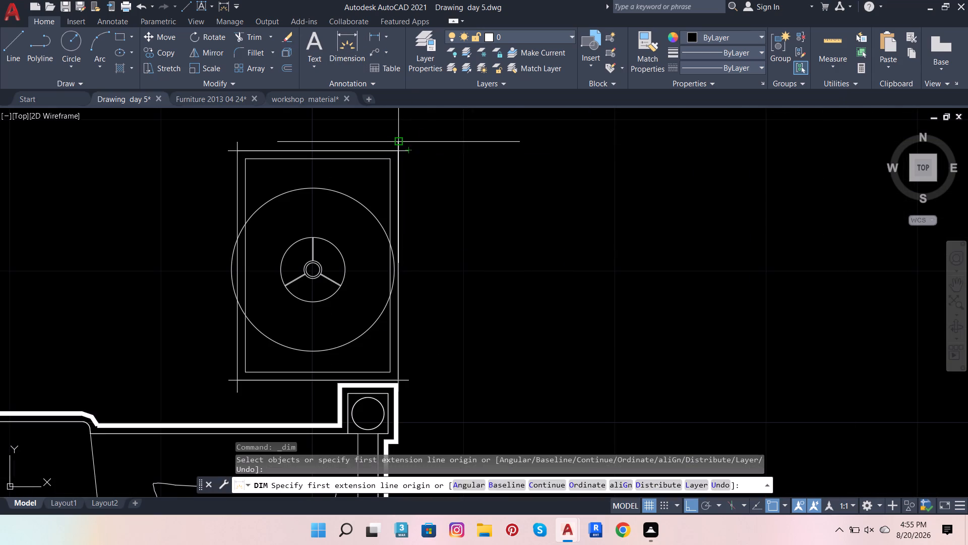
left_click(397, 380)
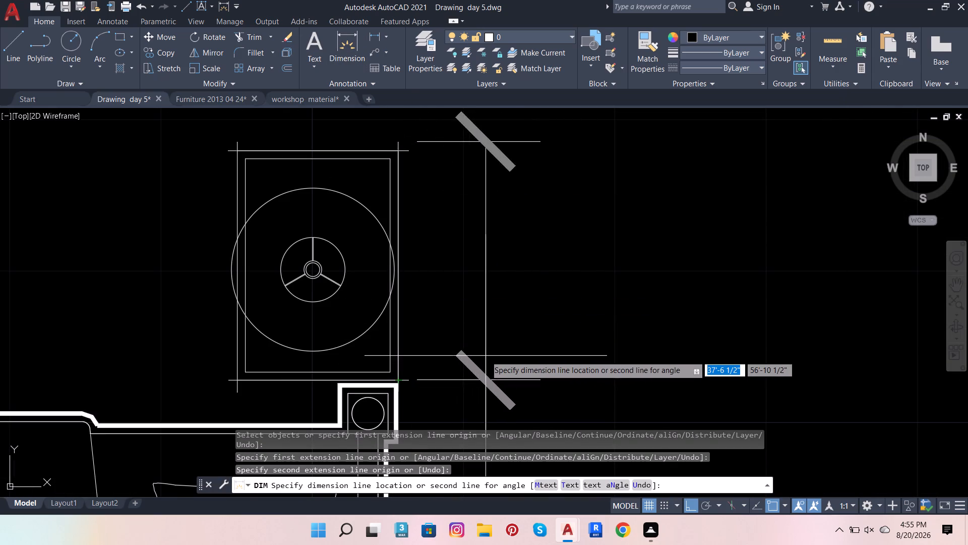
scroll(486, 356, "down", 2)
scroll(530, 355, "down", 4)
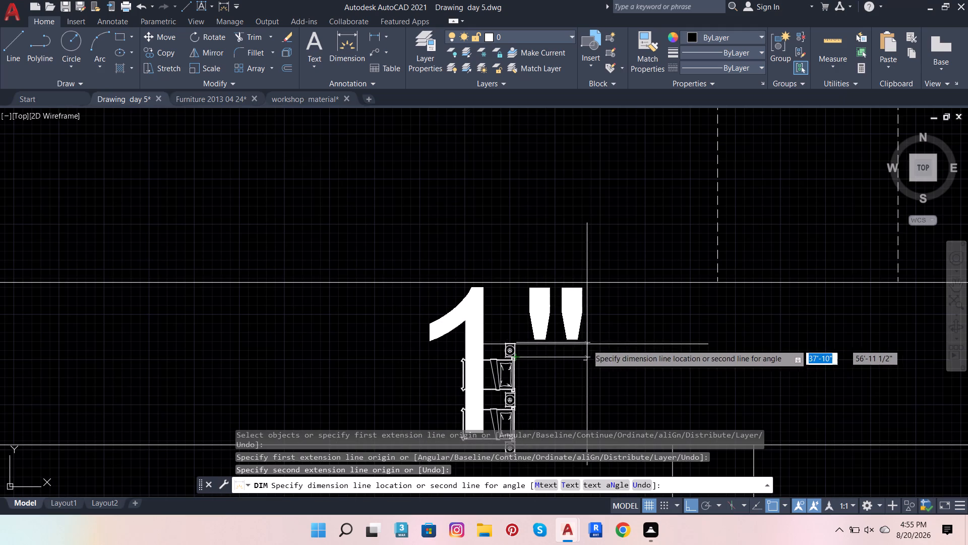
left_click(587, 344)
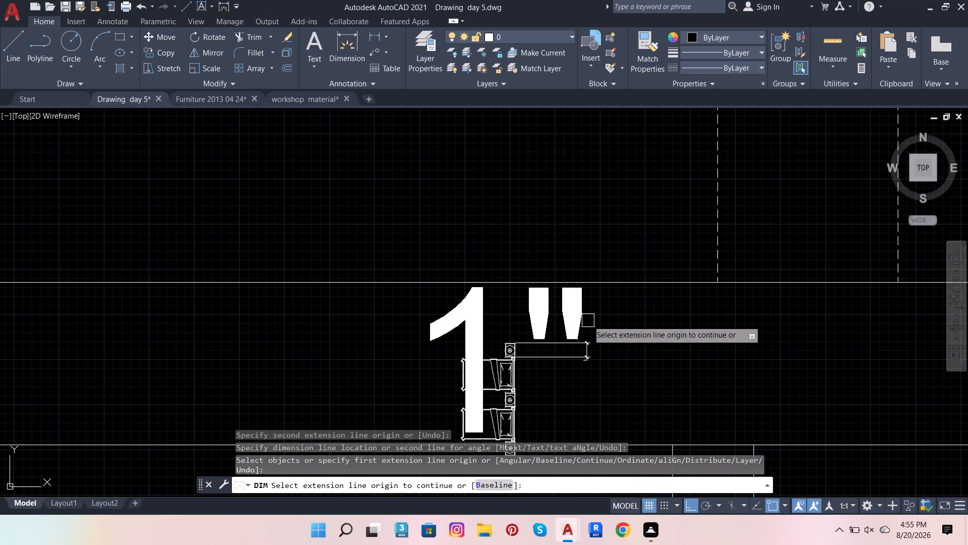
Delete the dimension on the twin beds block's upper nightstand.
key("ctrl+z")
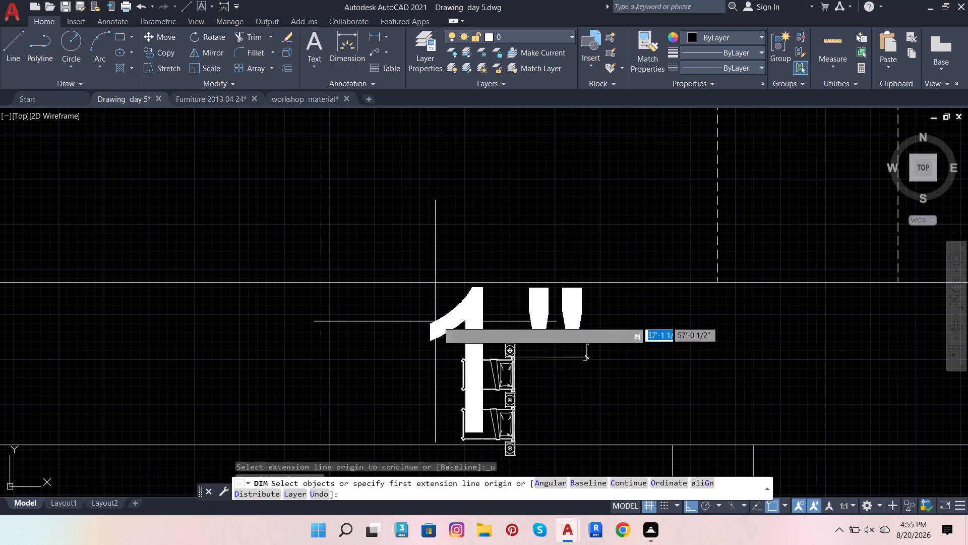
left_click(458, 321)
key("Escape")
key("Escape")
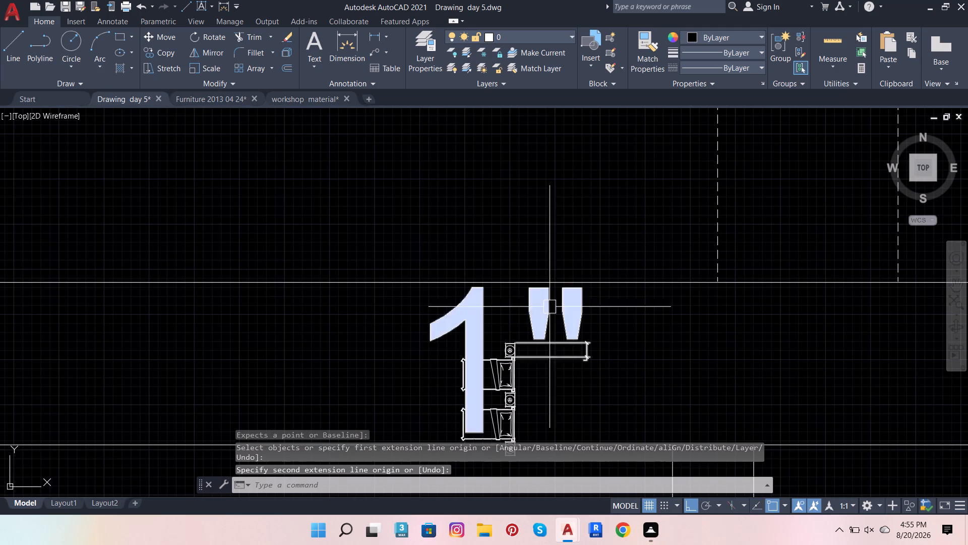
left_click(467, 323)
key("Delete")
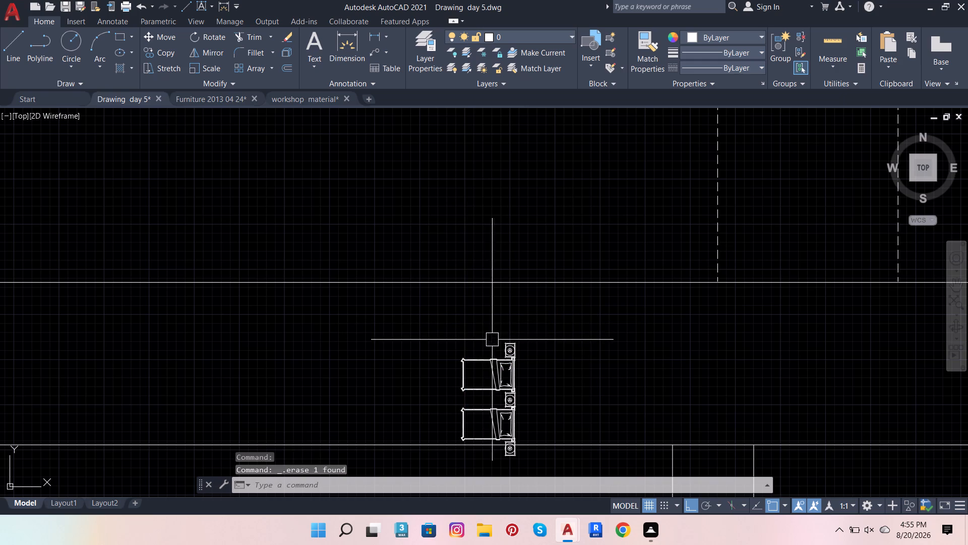
Move the twin beds block horizontally about 82'-5 1/2" out of the floor plan into the empty space beyond the car block.
scroll(522, 379, "up", 3)
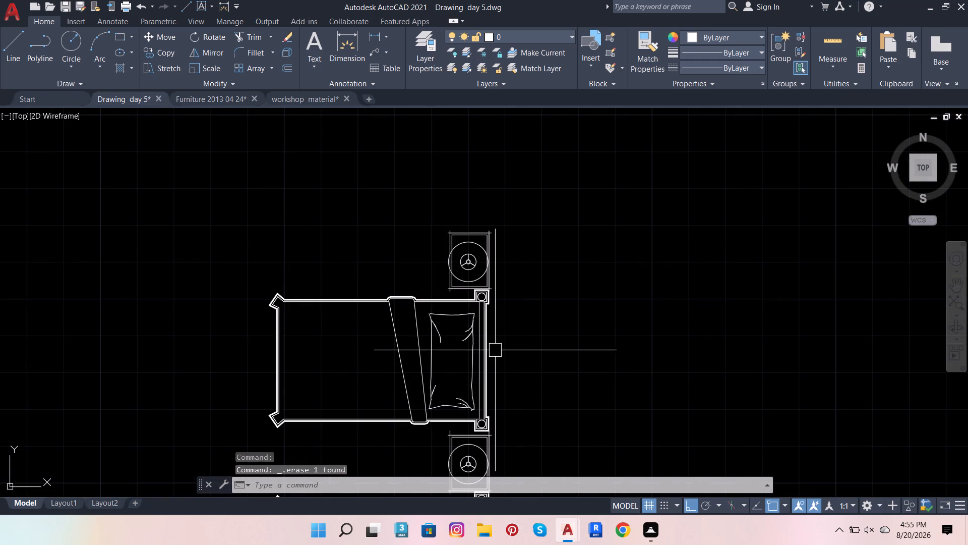
left_click(485, 350)
scroll(445, 337, "down", 4)
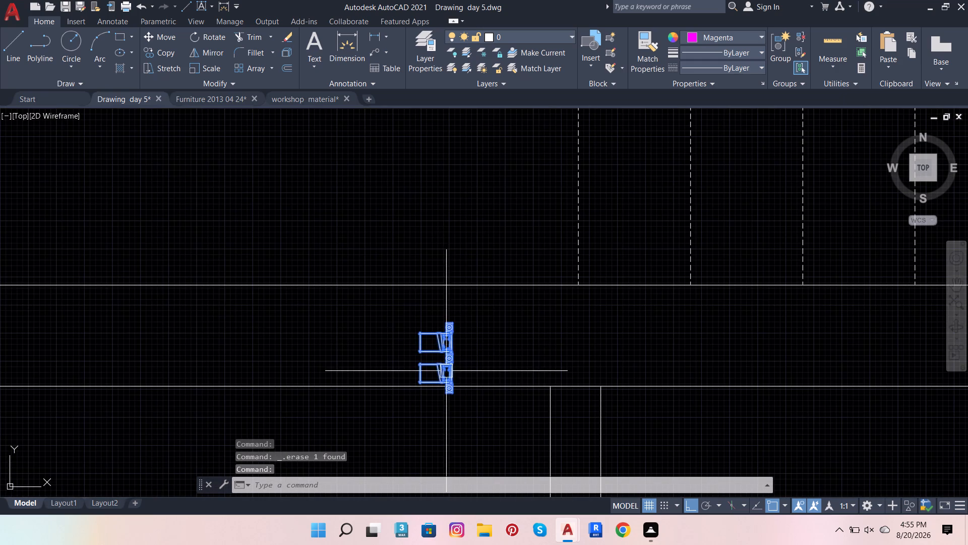
scroll(359, 377, "down", 3)
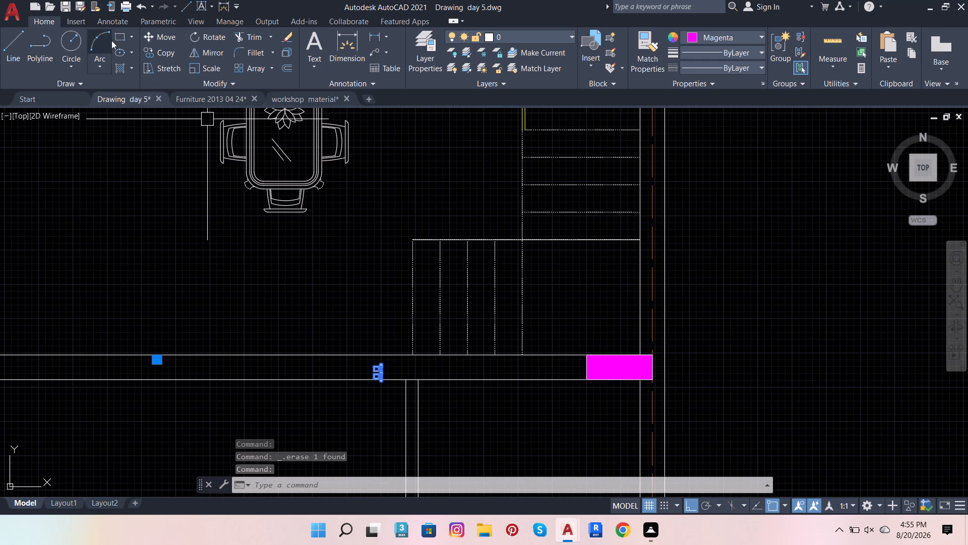
left_click(161, 38)
left_click(377, 371)
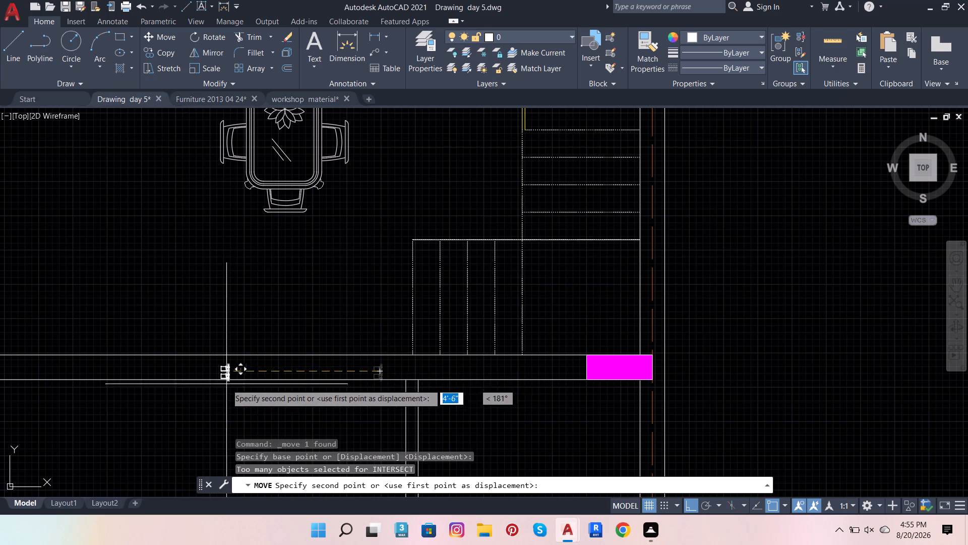
scroll(221, 386, "down", 3)
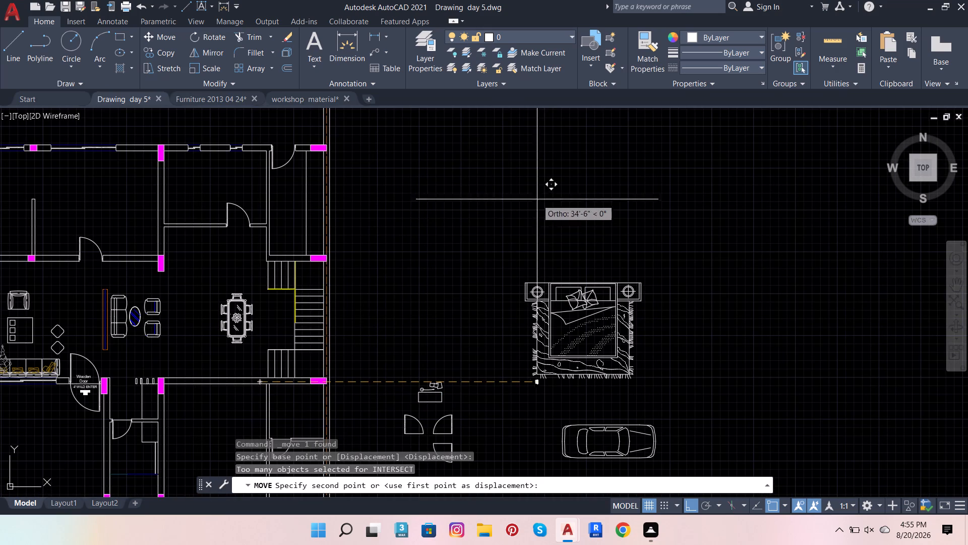
scroll(740, 246, "down", 3)
scroll(781, 287, "up", 3)
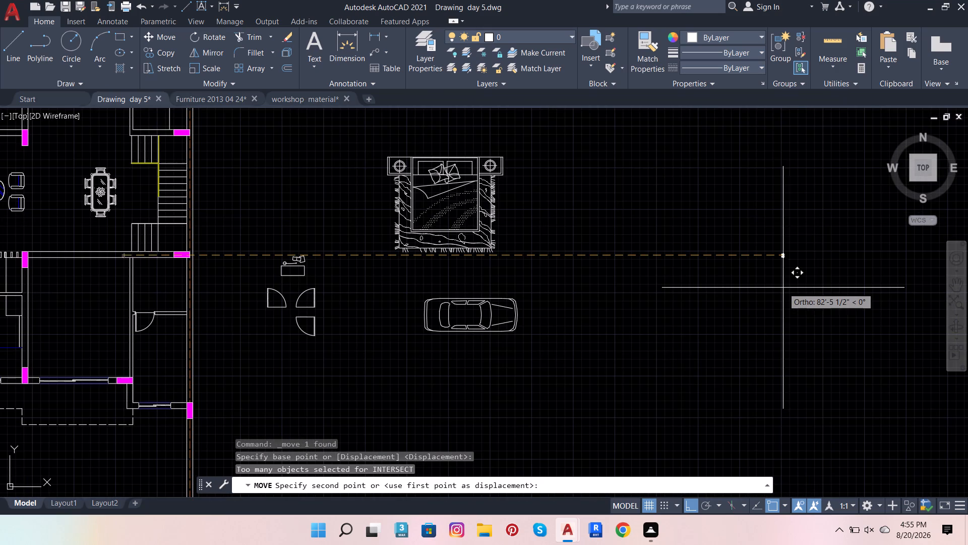
left_click(782, 288)
scroll(823, 244, "up", 3)
scroll(702, 267, "up", 2)
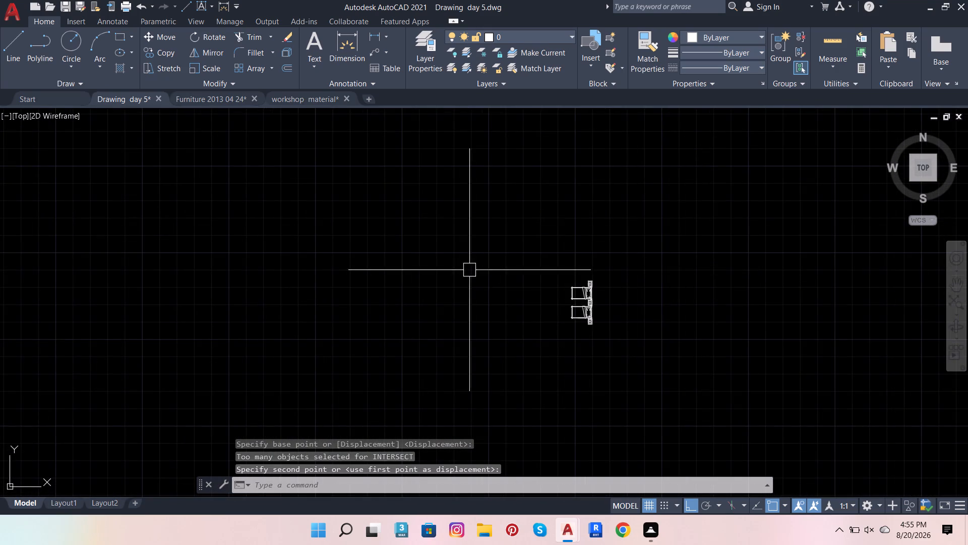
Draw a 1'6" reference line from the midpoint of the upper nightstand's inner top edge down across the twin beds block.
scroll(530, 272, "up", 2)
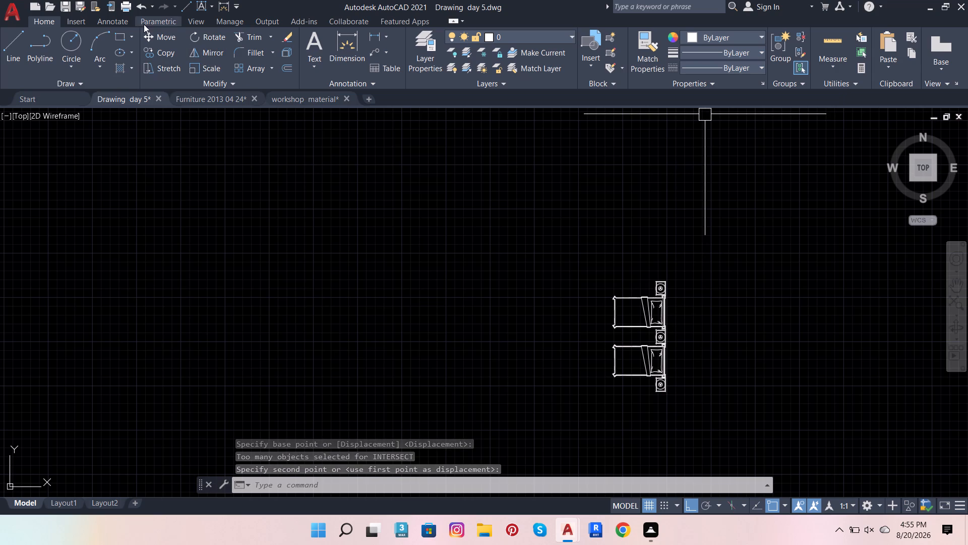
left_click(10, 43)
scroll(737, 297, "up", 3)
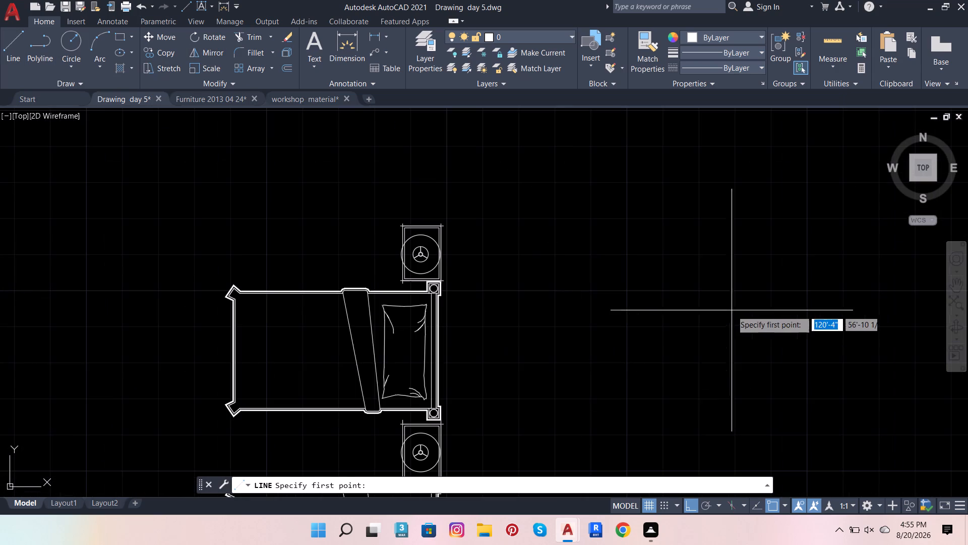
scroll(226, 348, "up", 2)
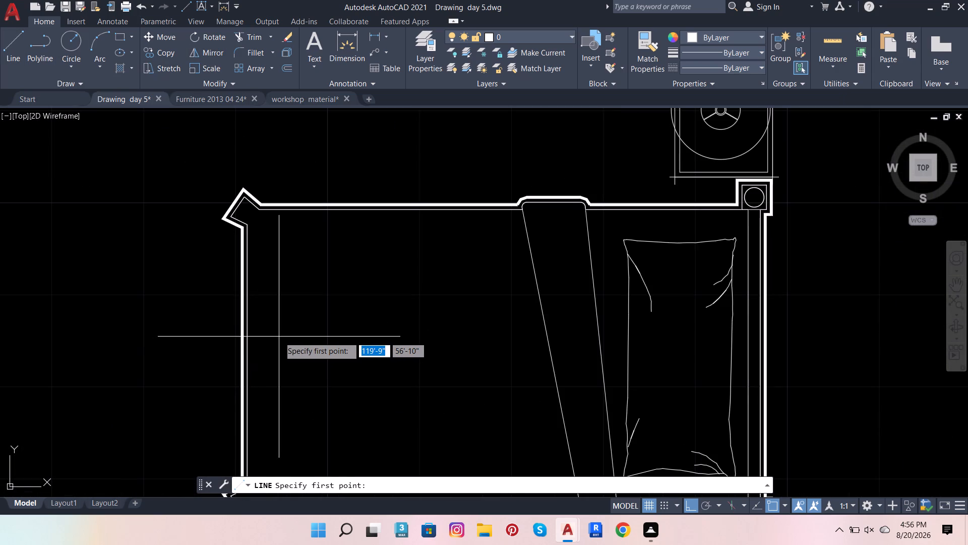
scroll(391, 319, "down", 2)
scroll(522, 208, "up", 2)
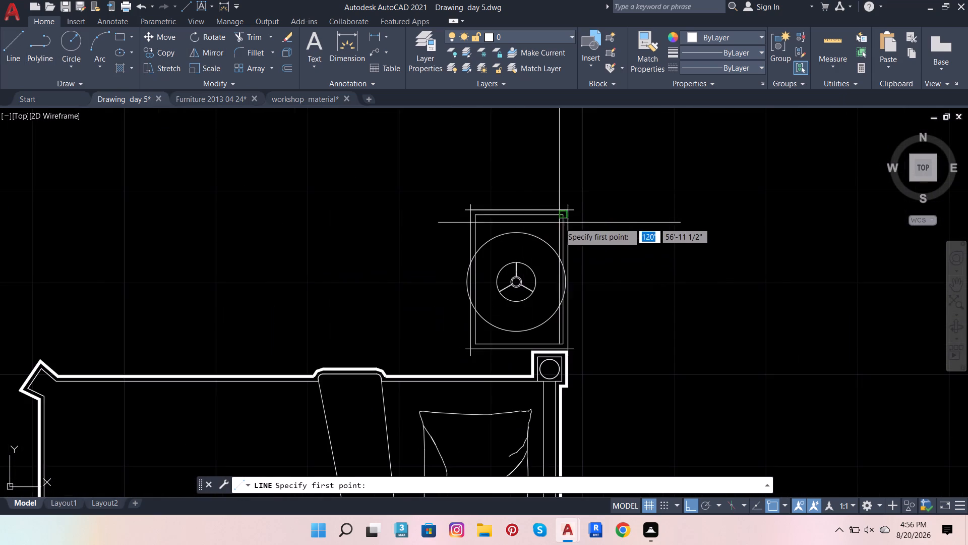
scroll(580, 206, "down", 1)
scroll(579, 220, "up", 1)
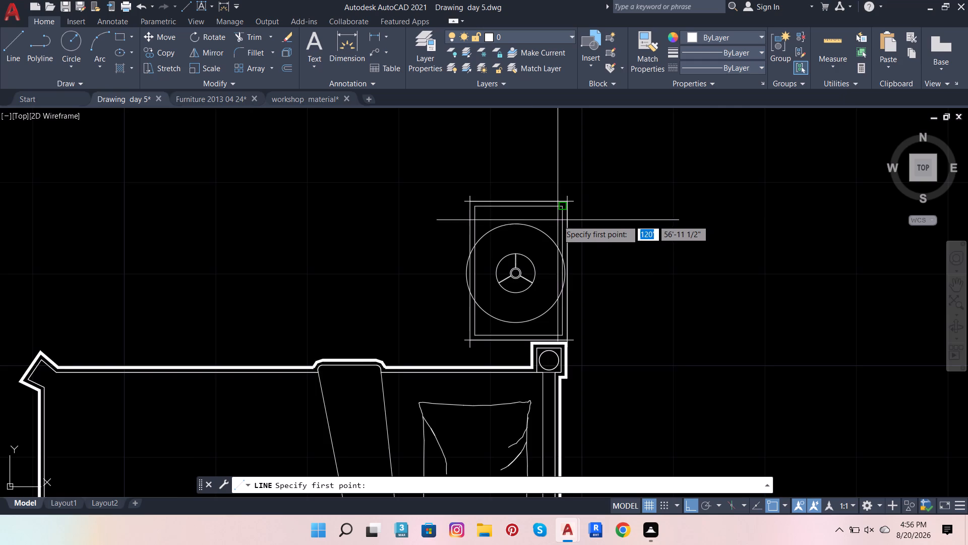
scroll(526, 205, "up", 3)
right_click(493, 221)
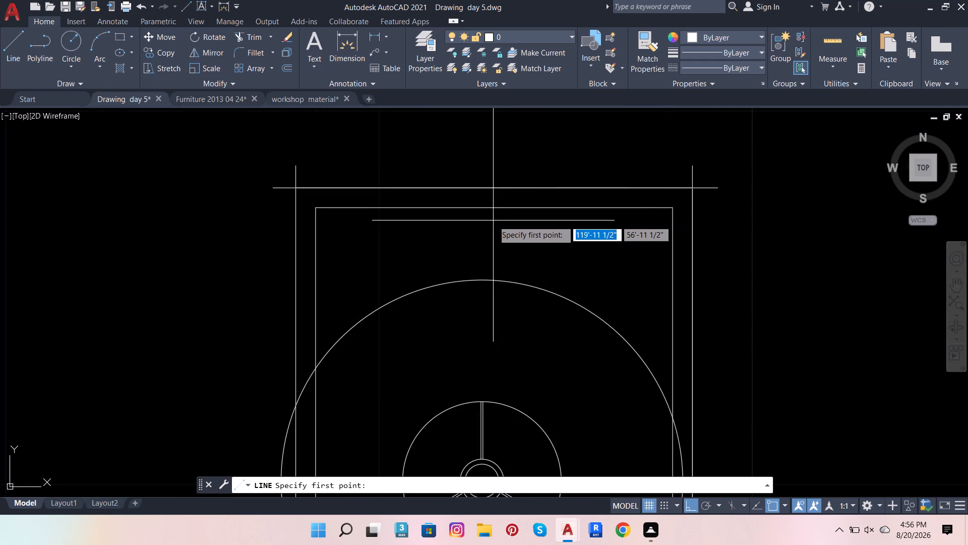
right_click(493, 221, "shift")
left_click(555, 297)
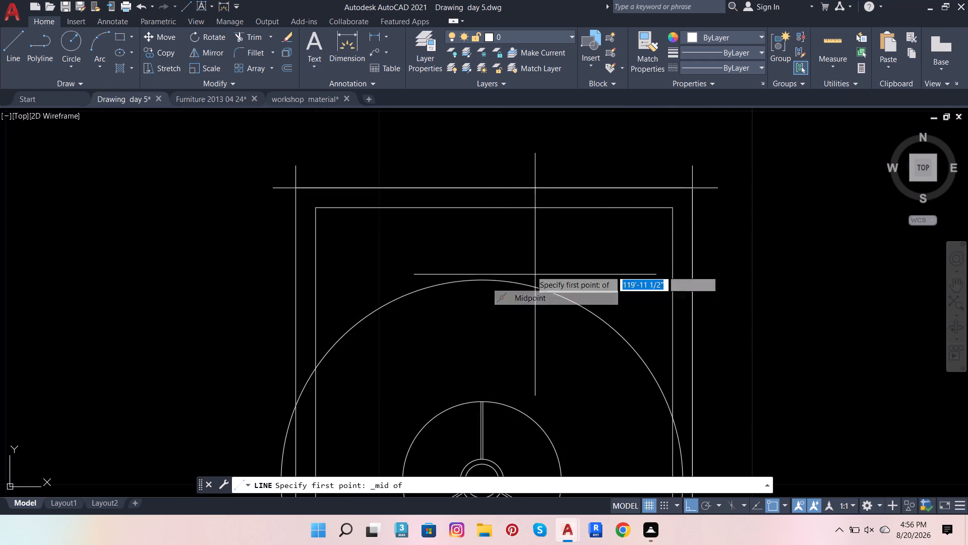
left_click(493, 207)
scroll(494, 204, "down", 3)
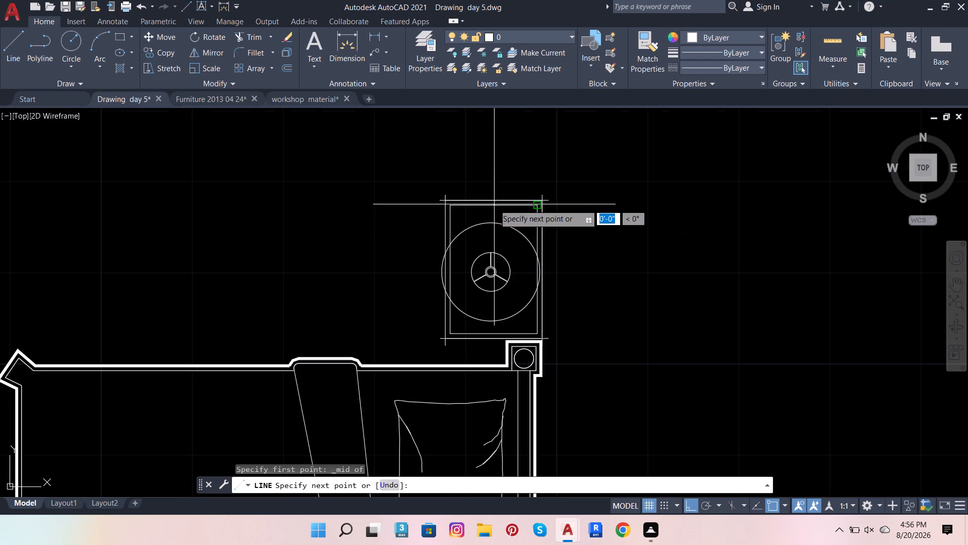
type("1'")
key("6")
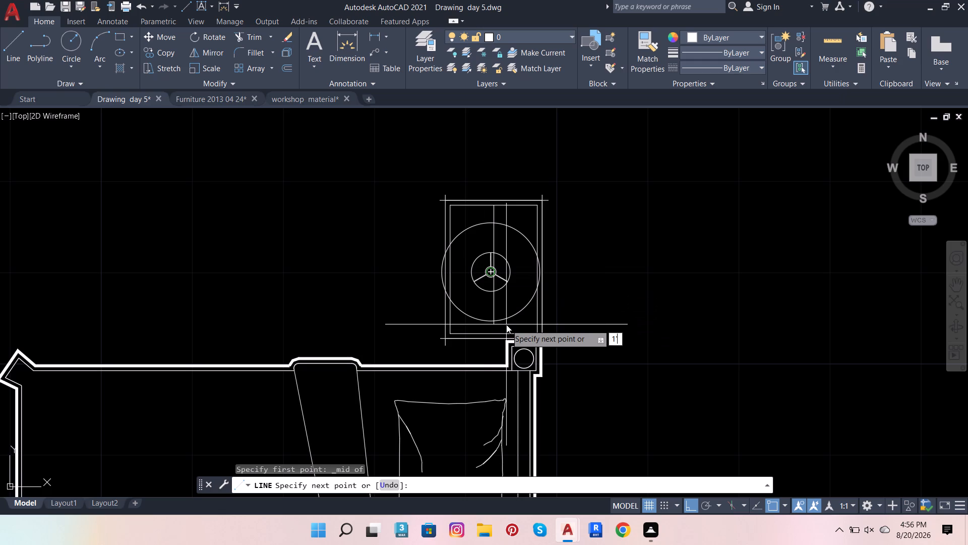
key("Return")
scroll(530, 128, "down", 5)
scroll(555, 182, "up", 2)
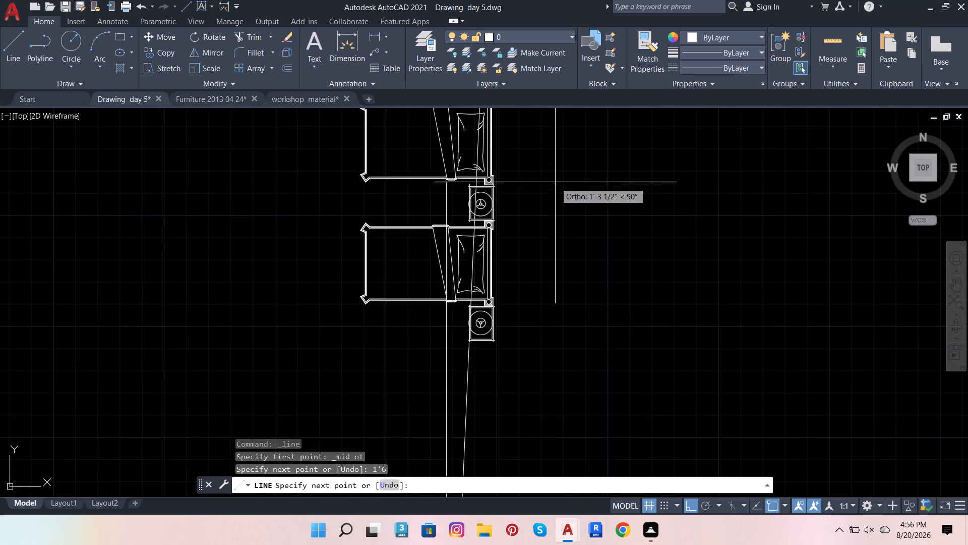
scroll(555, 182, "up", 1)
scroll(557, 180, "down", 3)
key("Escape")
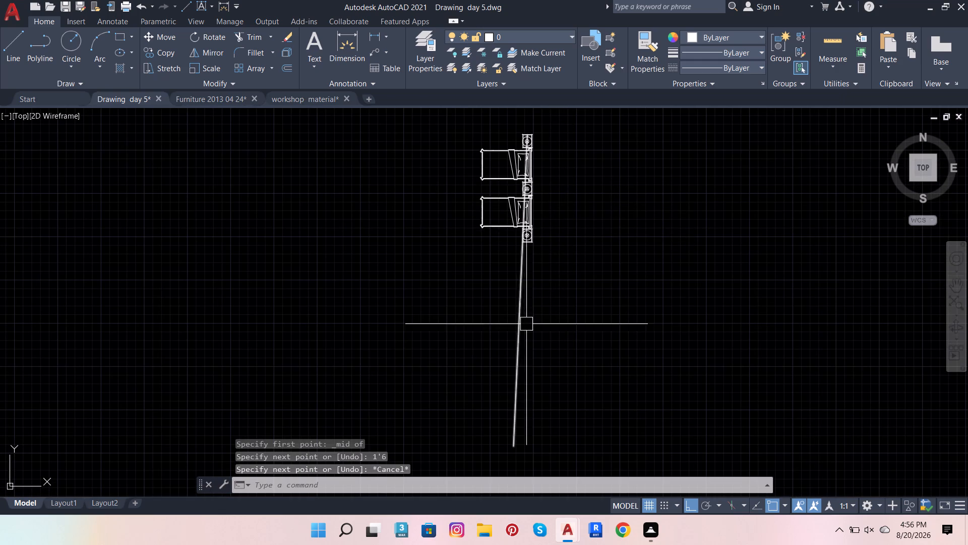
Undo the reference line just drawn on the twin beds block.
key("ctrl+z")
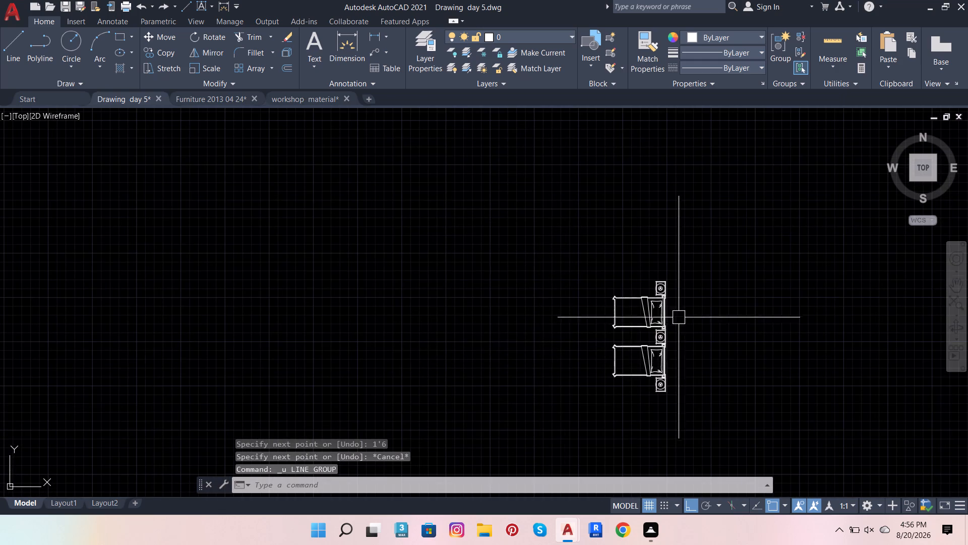
Draw a vertical 1'6" reference line downward from the midpoint of the upper nightstand's inner top edge in the twin beds block.
scroll(679, 315, "up", 2)
scroll(636, 247, "up", 3)
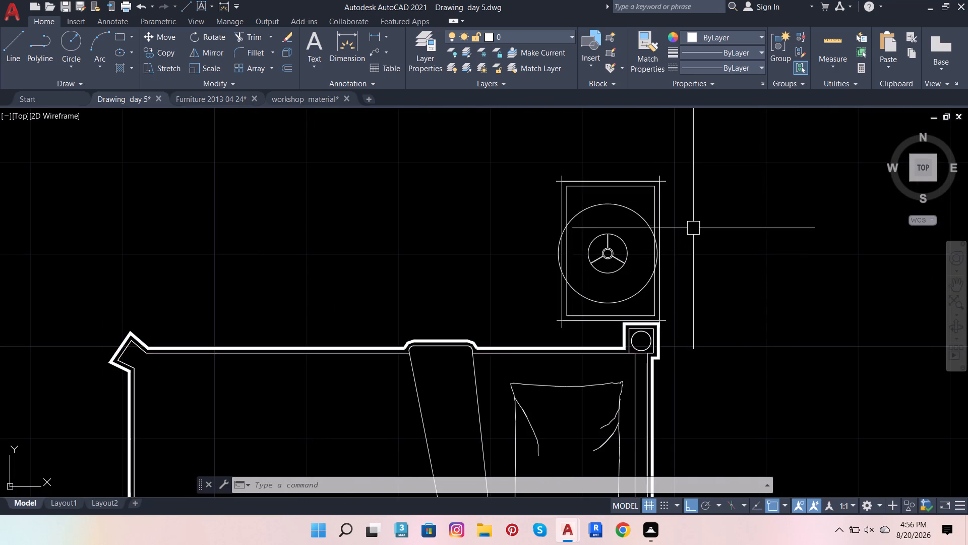
scroll(695, 230, "up", 2)
scroll(698, 230, "down", 2)
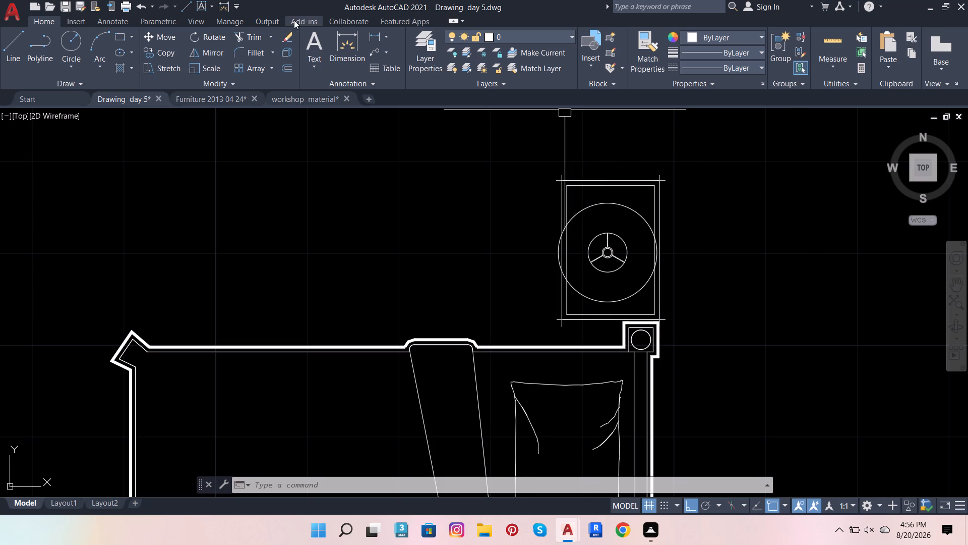
left_click(12, 50)
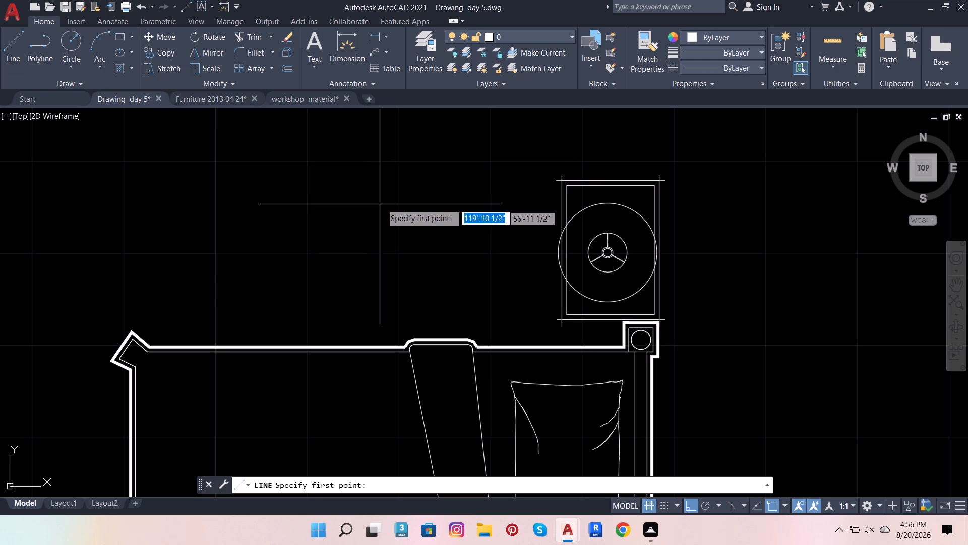
scroll(717, 216, "up", 1)
right_click(656, 207, "shift")
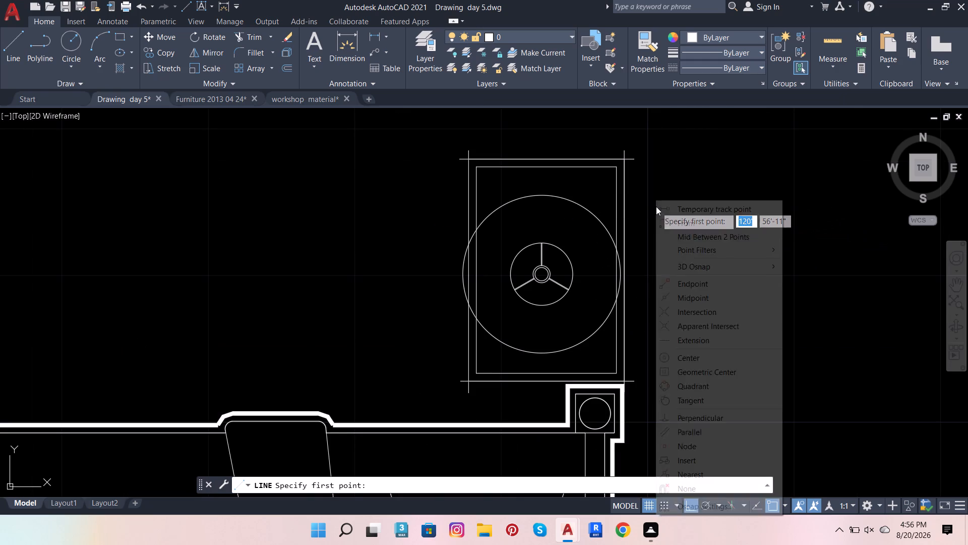
left_click(734, 295)
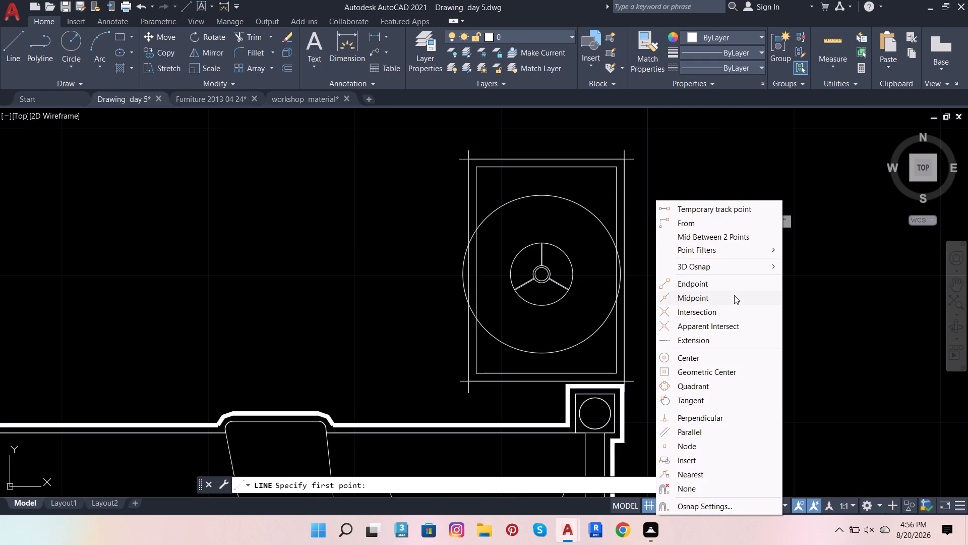
left_click(548, 169)
scroll(604, 147, "down", 2)
scroll(572, 280, "down", 3)
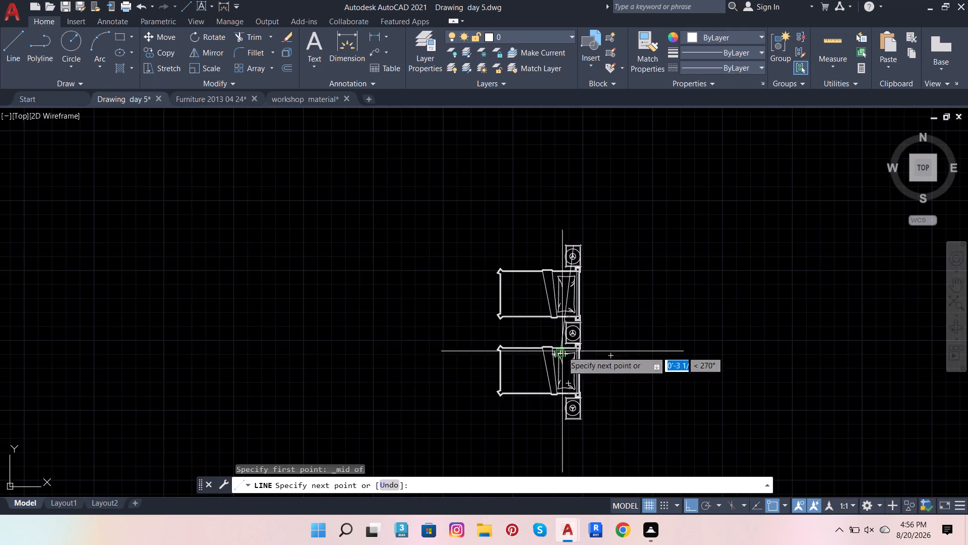
scroll(580, 421, "down", 4)
scroll(592, 463, "up", 2)
scroll(628, 283, "down", 8)
scroll(630, 311, "up", 3)
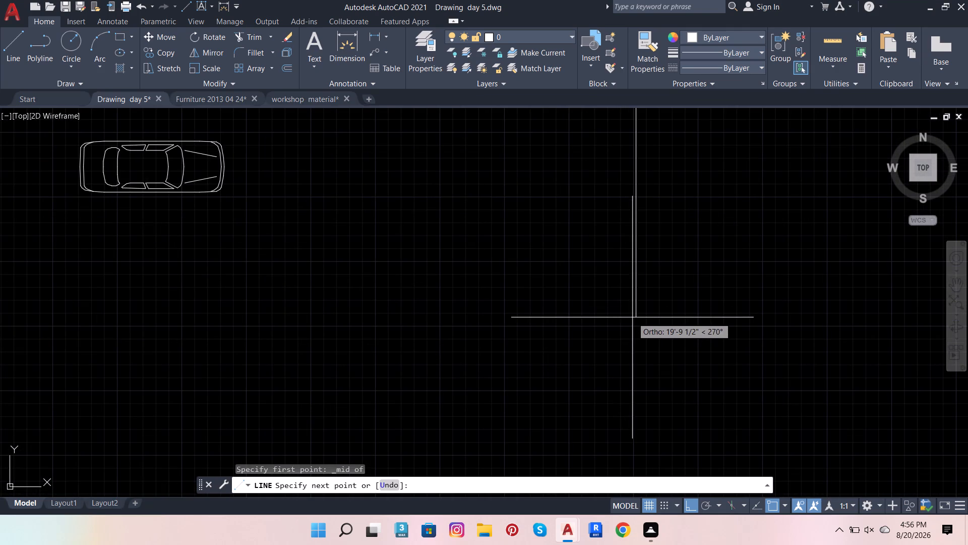
key("1")
key("apostrophe")
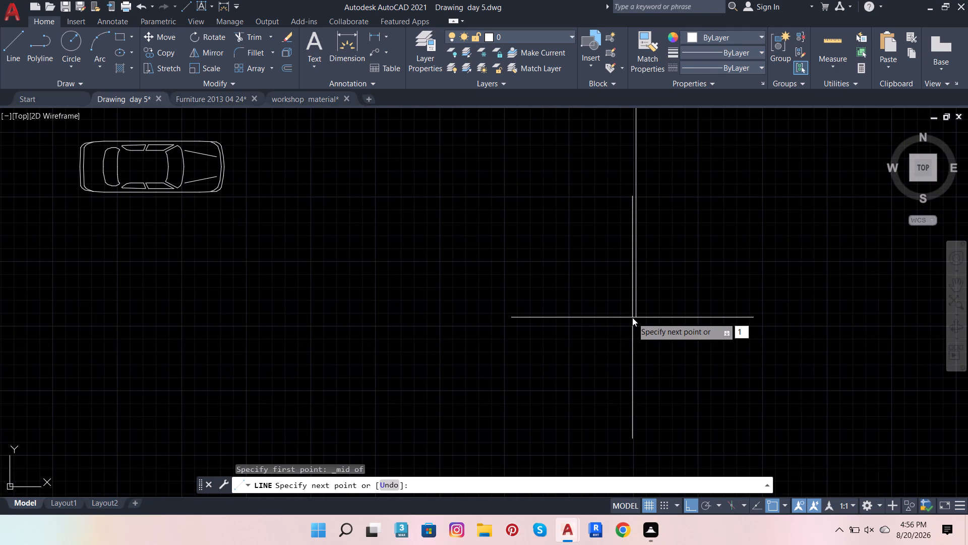
key("6")
key("Return")
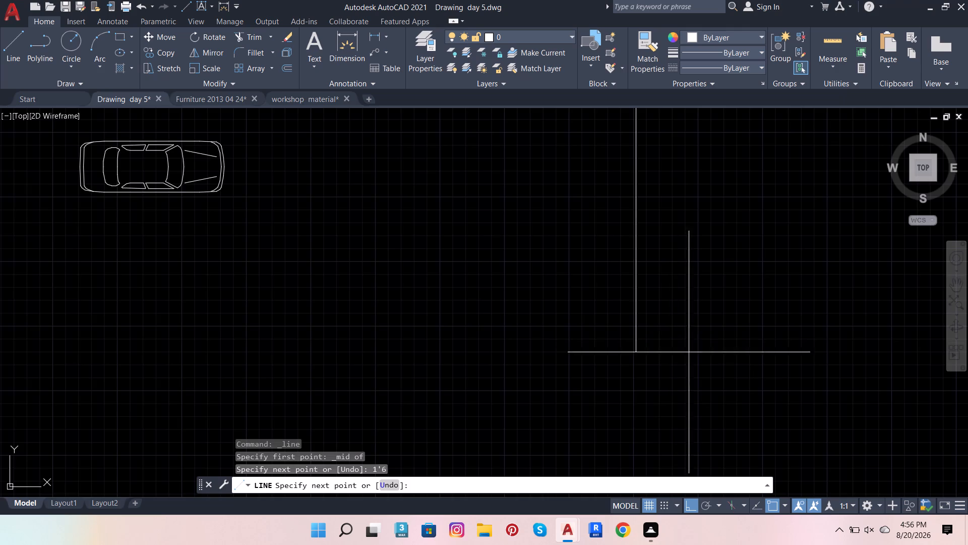
scroll(690, 362, "down", 3)
scroll(746, 273, "up", 3)
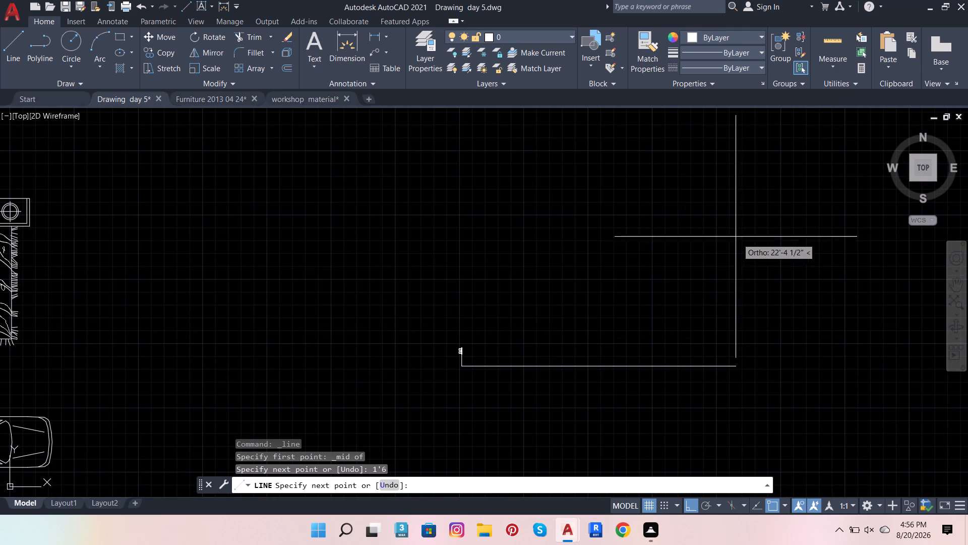
key("Escape")
Scale up the twin beds block from the midpoint of the upper nightstand's inner top edge, picking the factor about 5'-1" straight down.
scroll(506, 368, "up", 3)
scroll(239, 304, "up", 2)
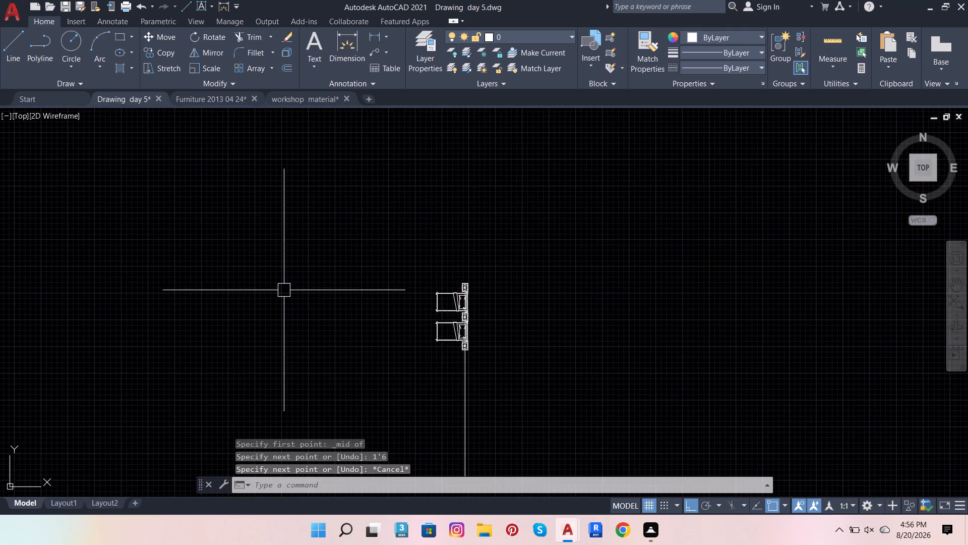
scroll(496, 202, "down", 2)
scroll(498, 239, "up", 2)
left_click(445, 264)
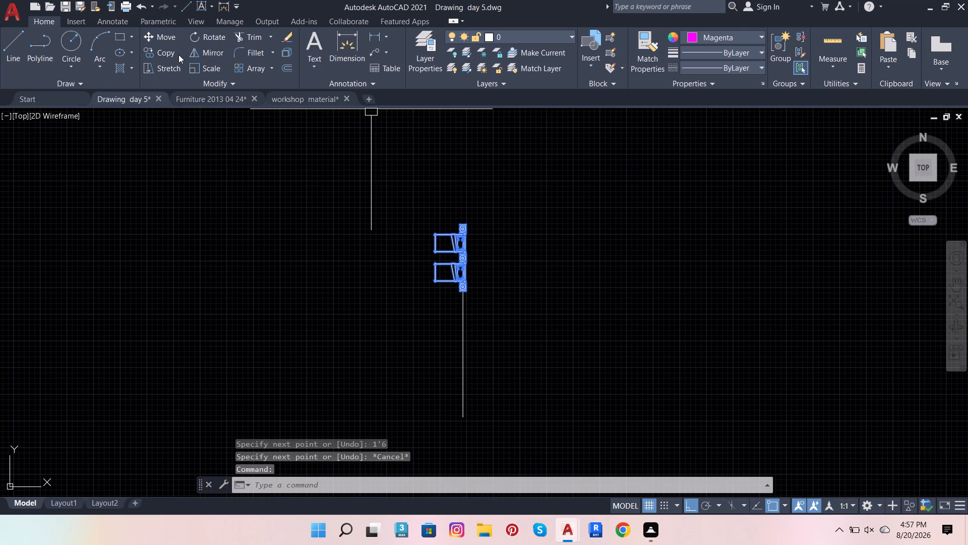
left_click(208, 73)
scroll(476, 212, "up", 1)
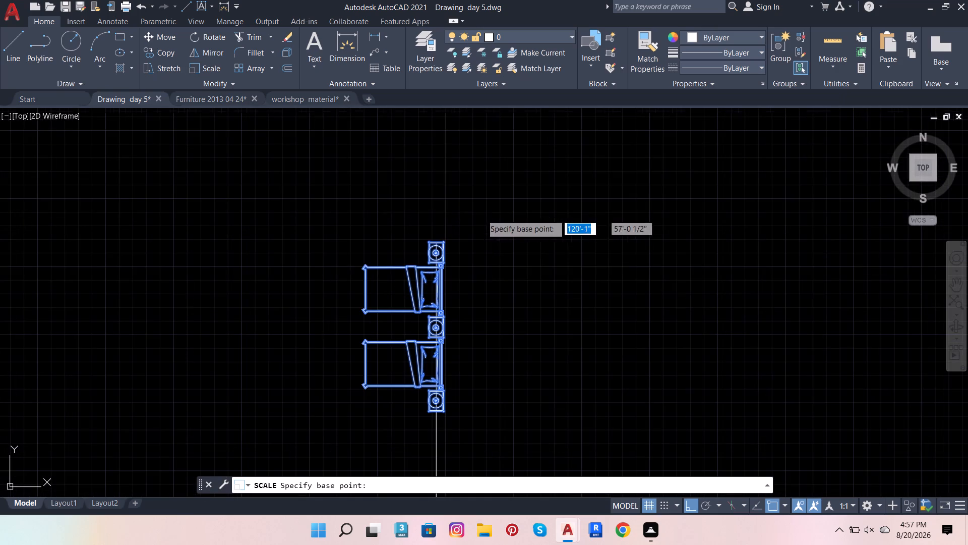
scroll(481, 214, "up", 1)
scroll(440, 265, "up", 4)
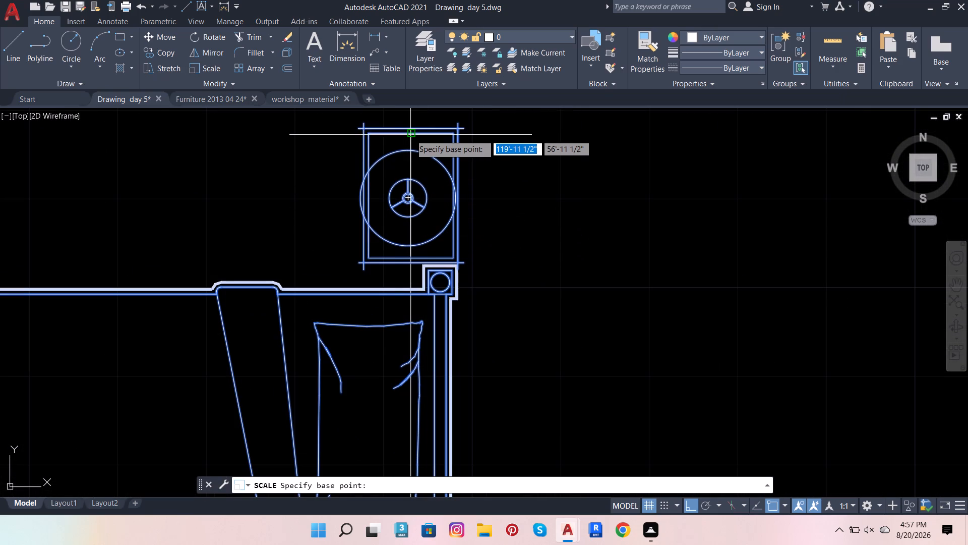
left_click(411, 135)
scroll(420, 147, "down", 7)
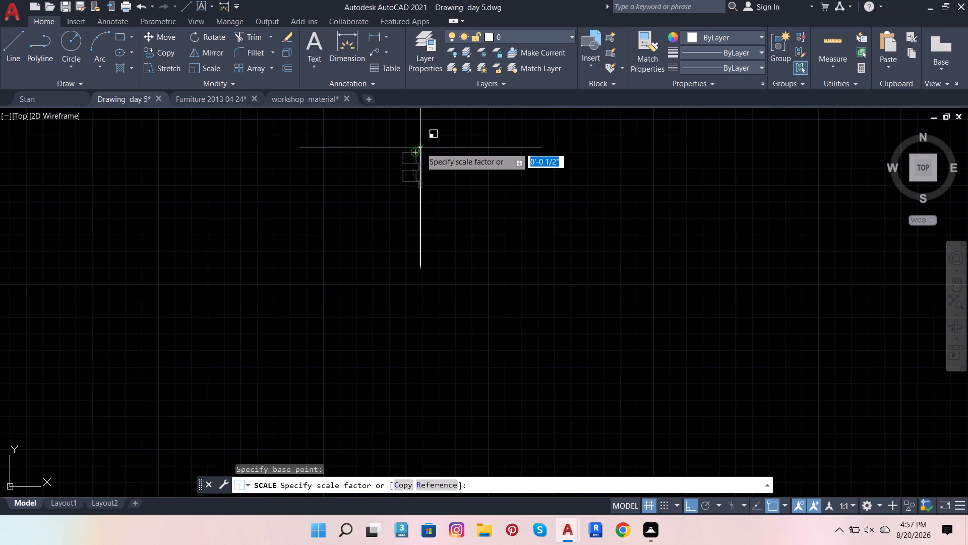
scroll(421, 149, "down", 3)
scroll(417, 289, "up", 1)
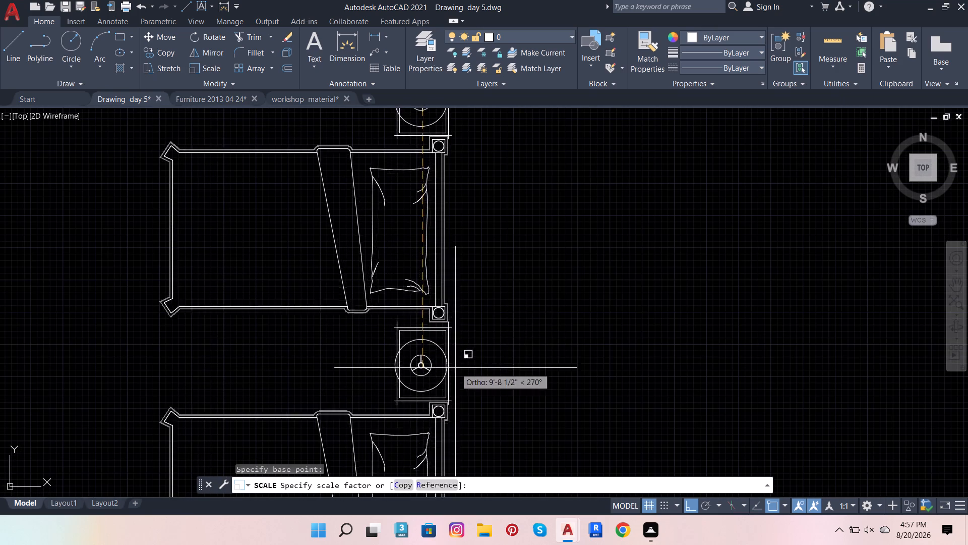
scroll(509, 355, "down", 4)
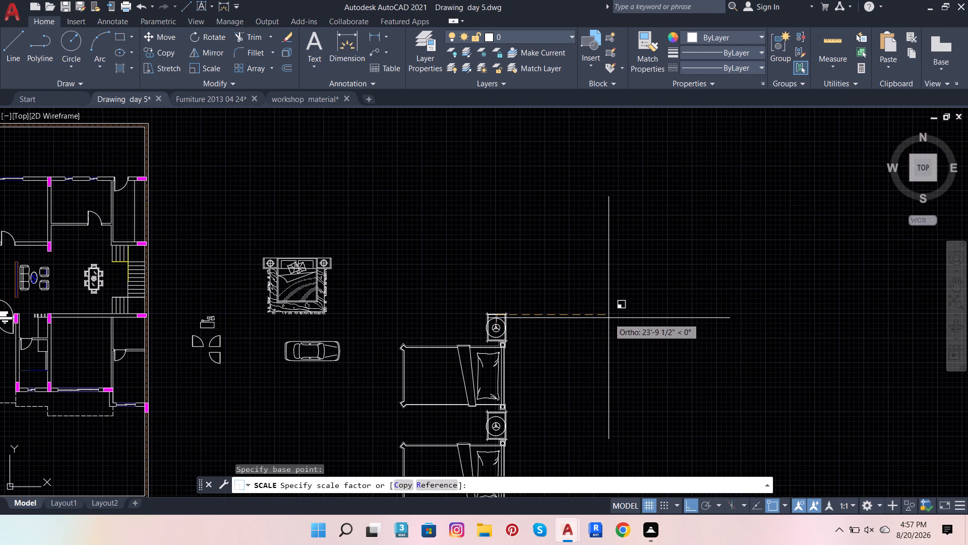
scroll(609, 318, "up", 2)
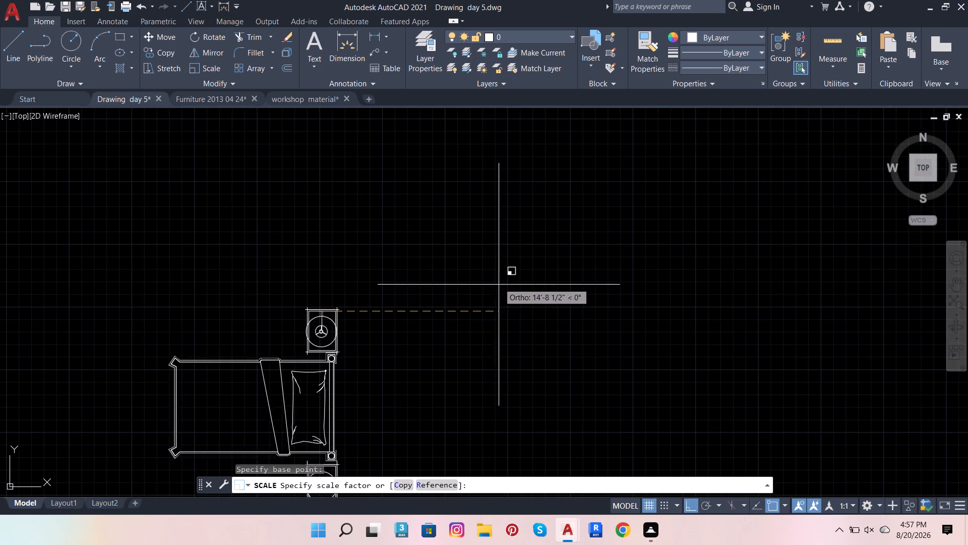
scroll(503, 306, "down", 1)
scroll(401, 286, "up", 2)
scroll(361, 362, "up", 3)
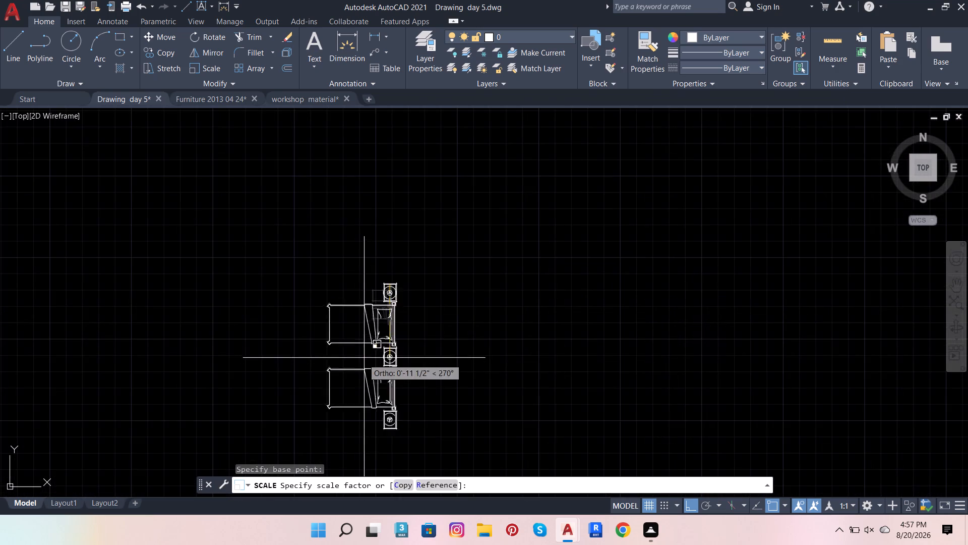
scroll(394, 297, "up", 4)
scroll(407, 288, "down", 6)
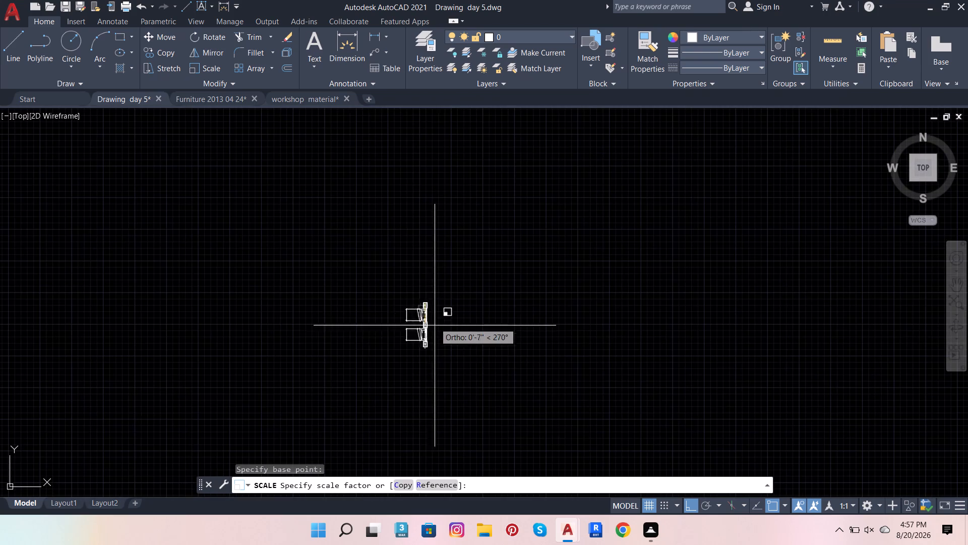
scroll(421, 386, "up", 2)
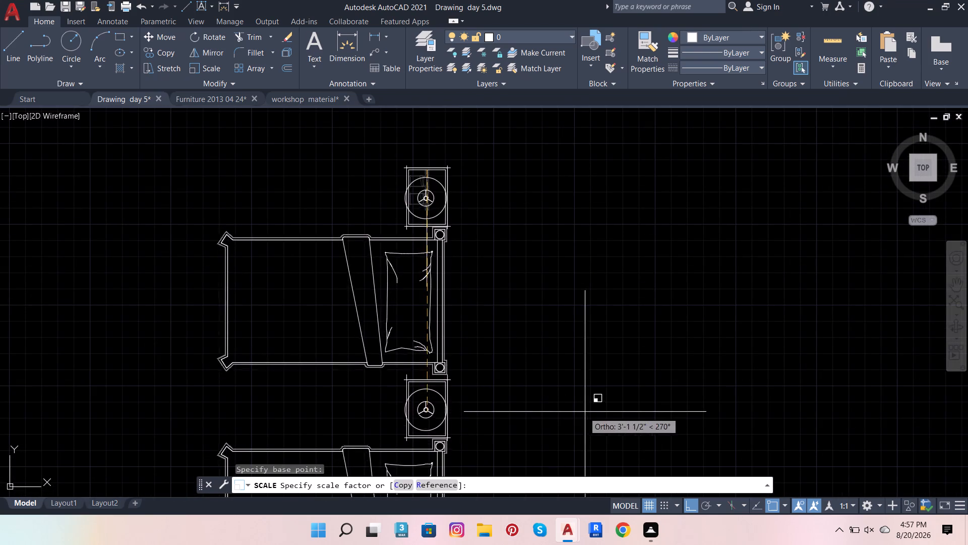
scroll(576, 497, "down", 1)
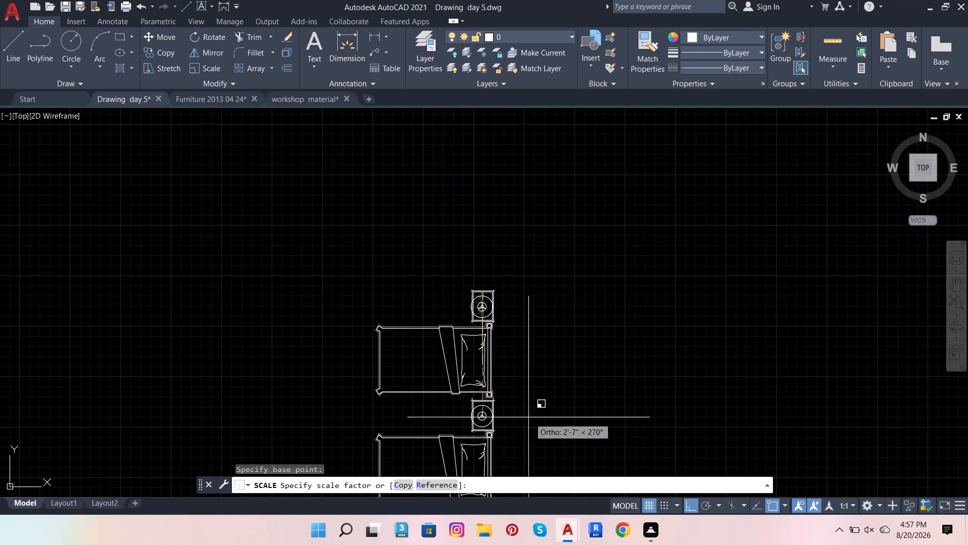
scroll(527, 412, "up", 1)
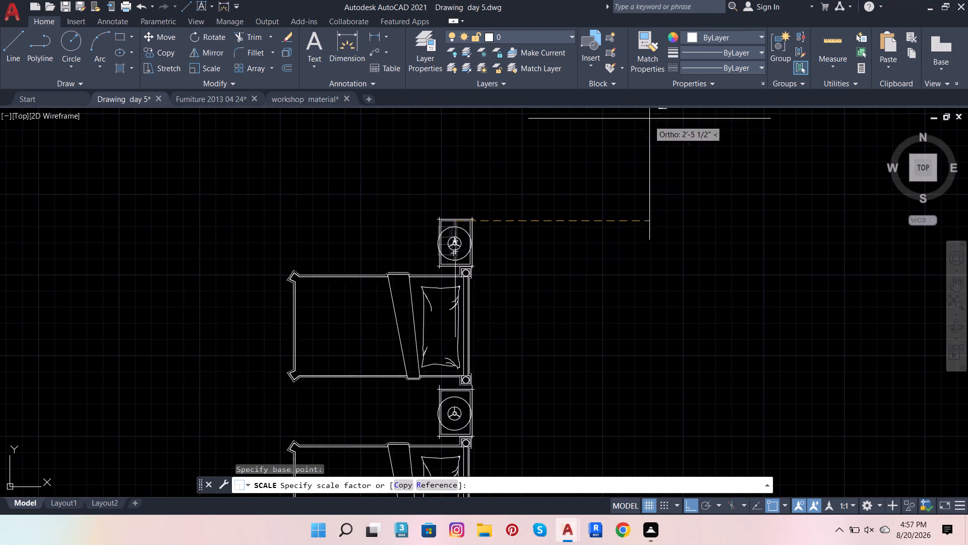
scroll(641, 198, "up", 2)
scroll(628, 190, "down", 3)
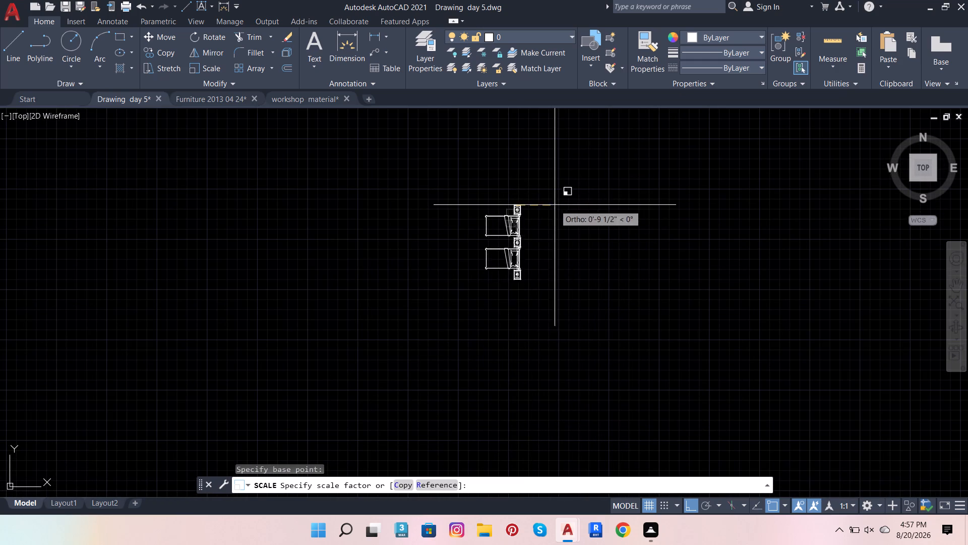
scroll(540, 444, "up", 2)
scroll(559, 406, "down", 1)
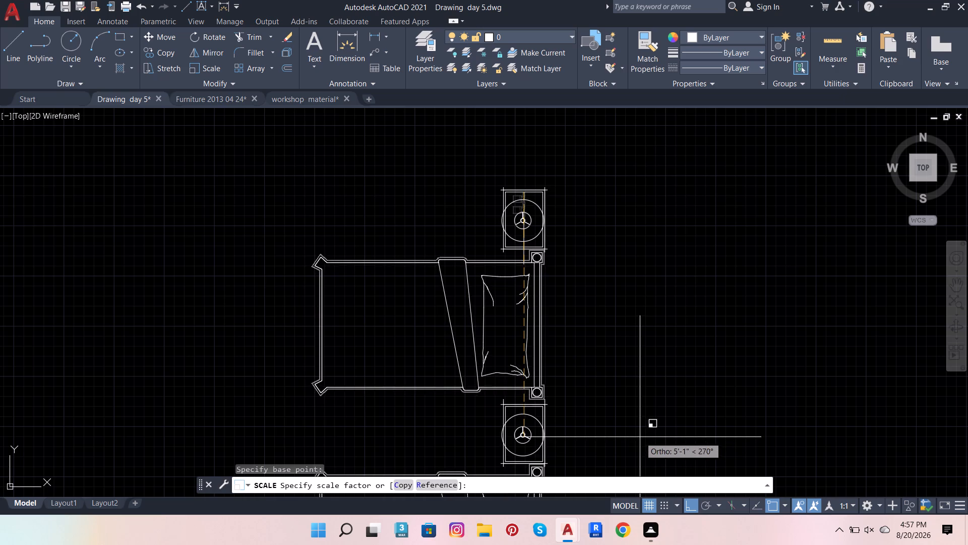
left_click(640, 437)
Rescale the twin beds block from the 1'6" reference line's top endpoint at the upper nightstand's inner top edge.
scroll(581, 264, "down", 2)
scroll(571, 241, "up", 1)
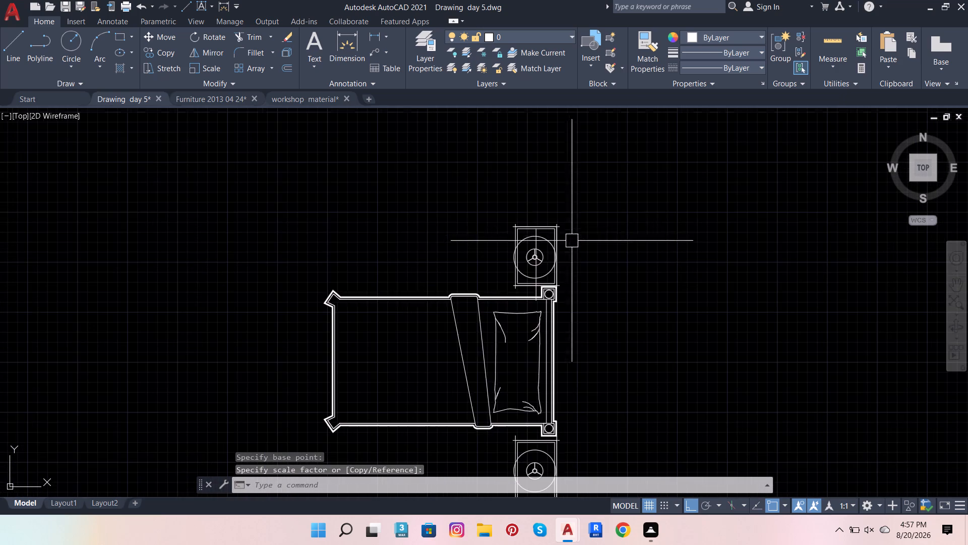
scroll(572, 241, "up", 1)
scroll(526, 249, "up", 2)
left_click(570, 192)
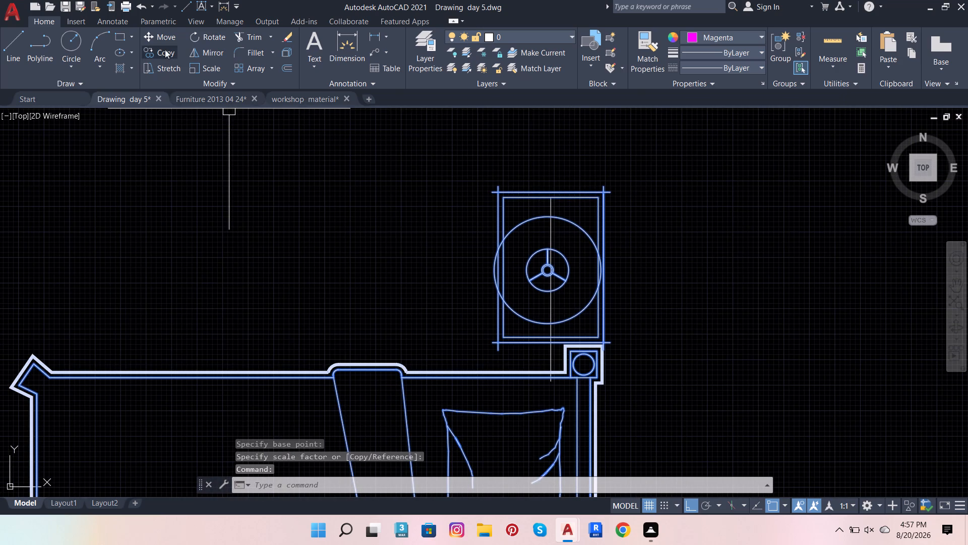
left_click(200, 67)
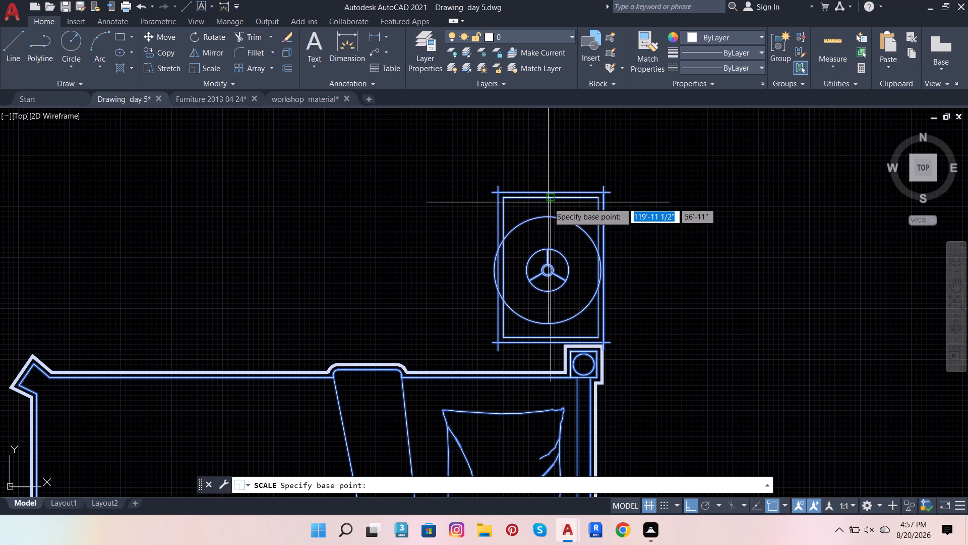
left_click(551, 200)
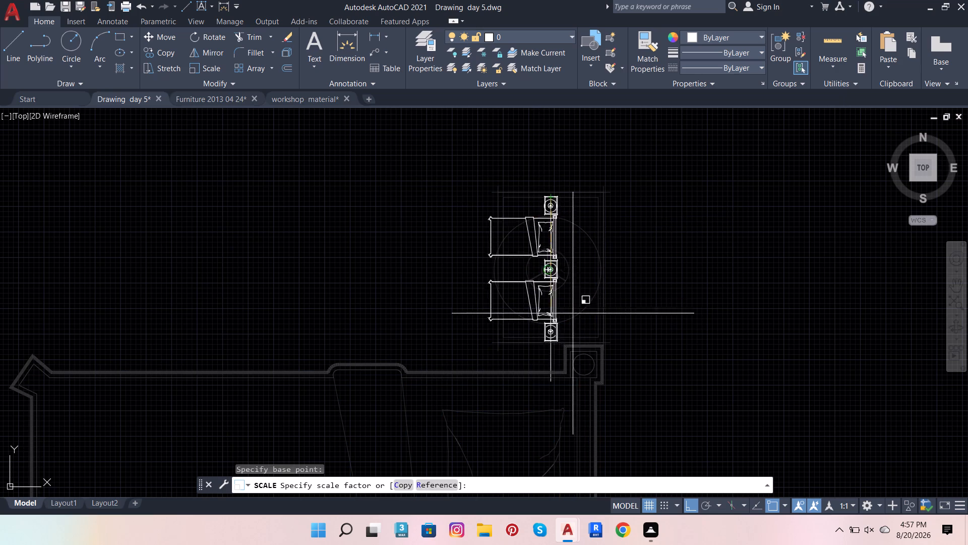
scroll(604, 304, "down", 4)
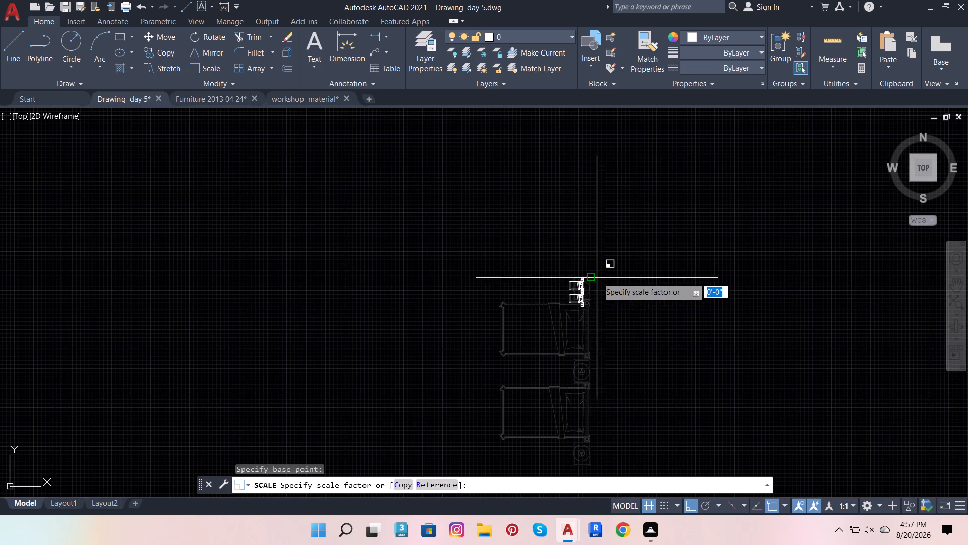
scroll(597, 278, "down", 2)
scroll(674, 348, "up", 3)
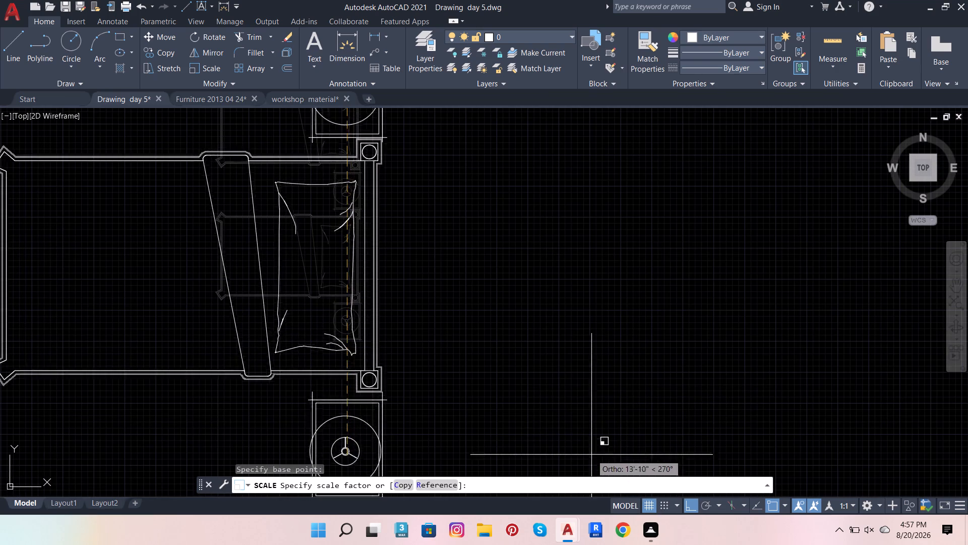
scroll(470, 454, "down", 2)
scroll(451, 393, "up", 1)
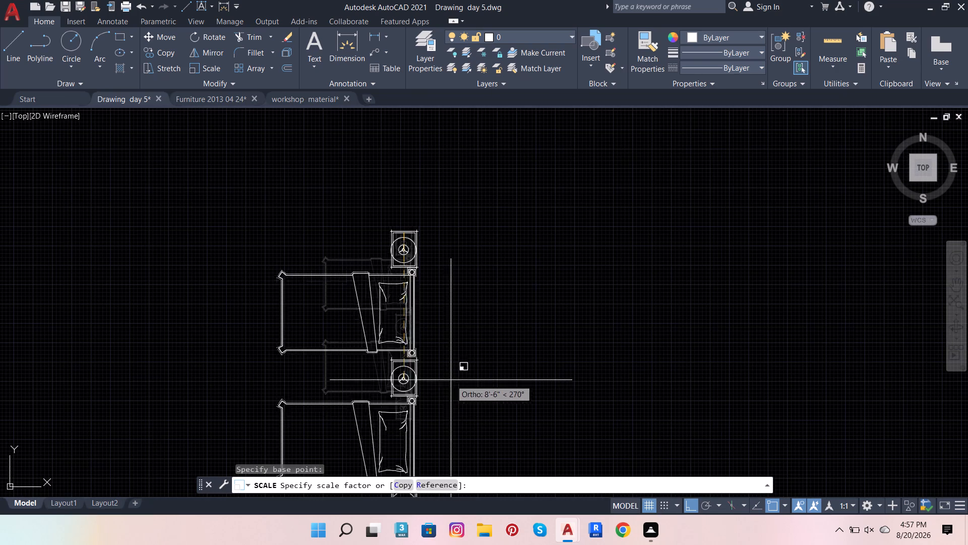
scroll(393, 166, "up", 3)
scroll(451, 230, "down", 4)
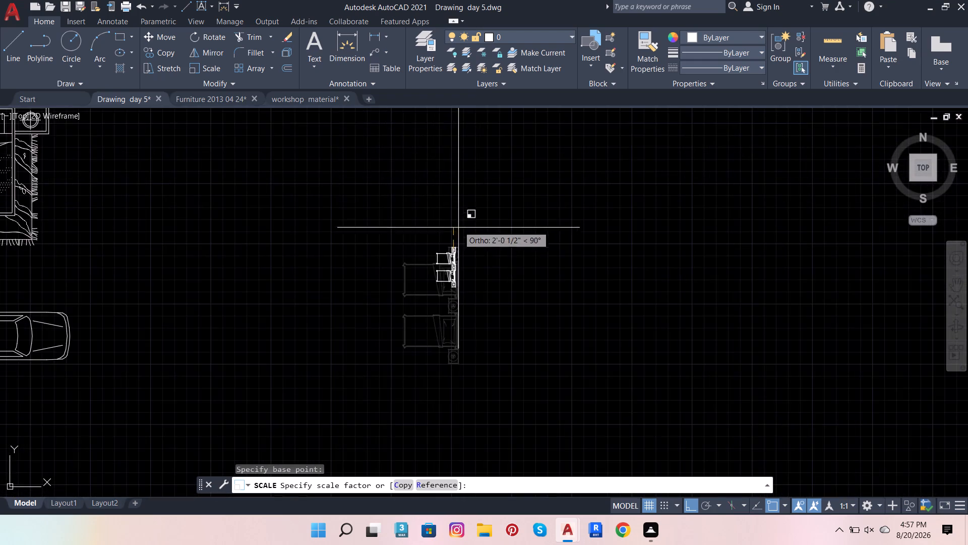
scroll(458, 249, "up", 4)
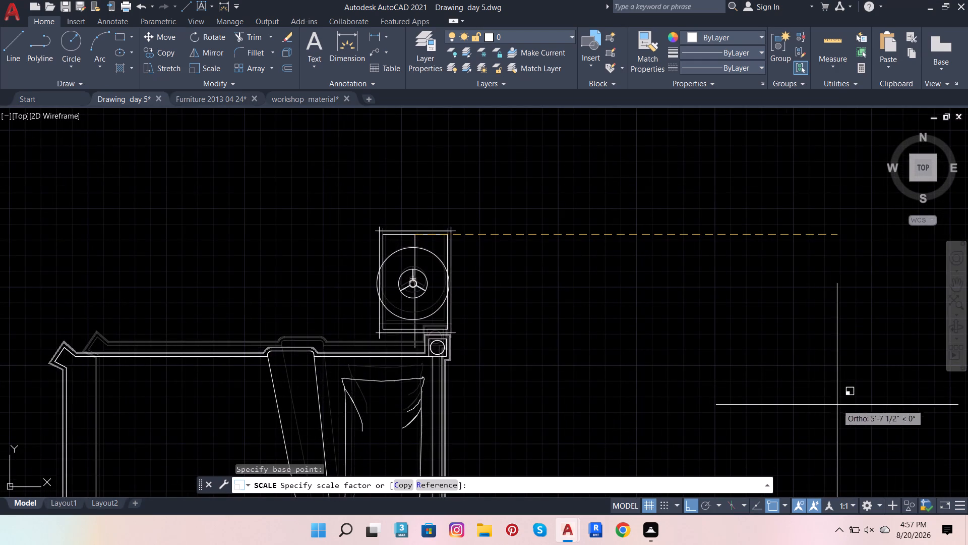
scroll(612, 289, "down", 3)
scroll(612, 283, "up", 1)
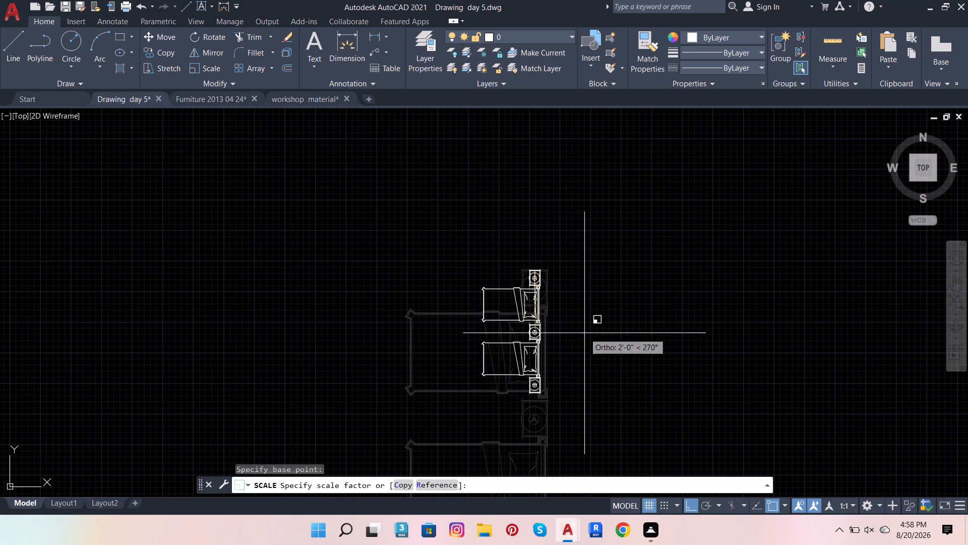
scroll(538, 357, "down", 4)
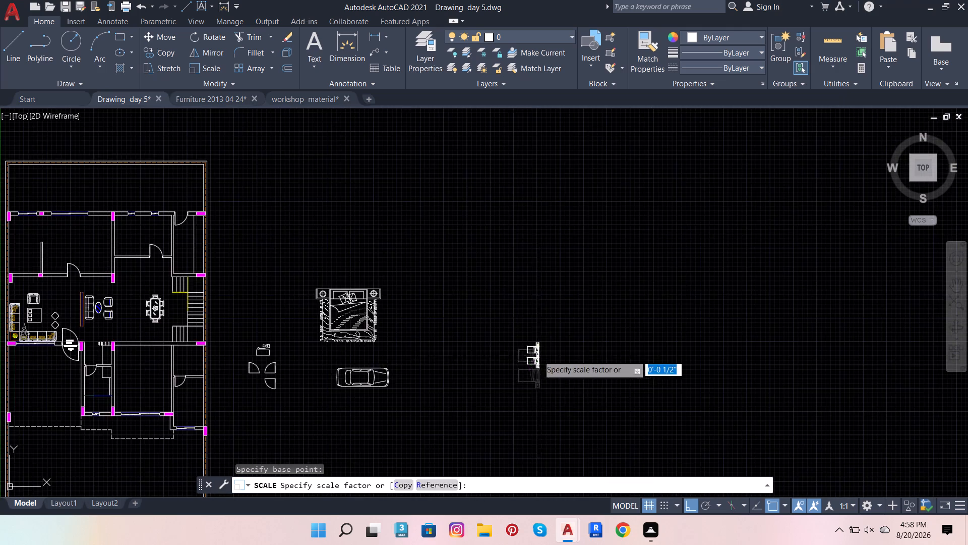
scroll(551, 384, "up", 3)
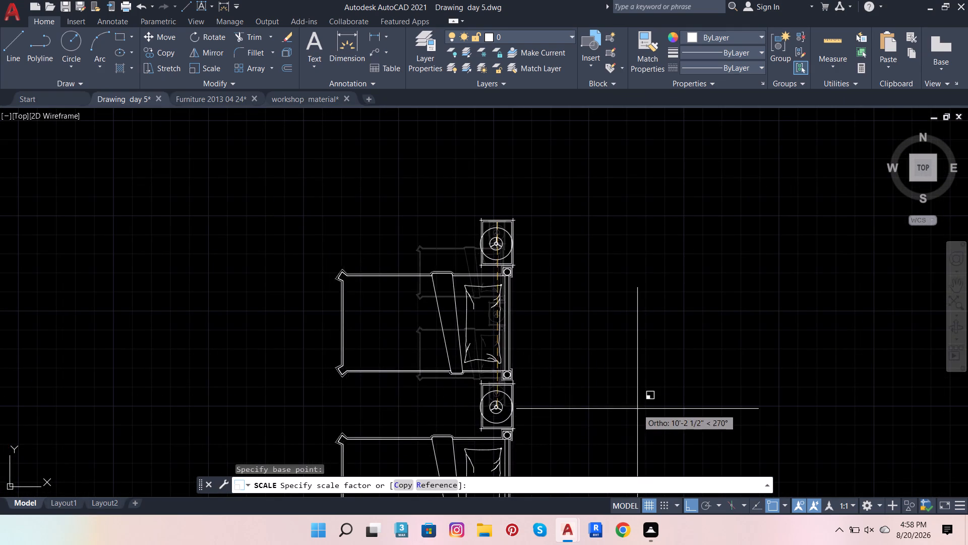
scroll(635, 402, "up", 1)
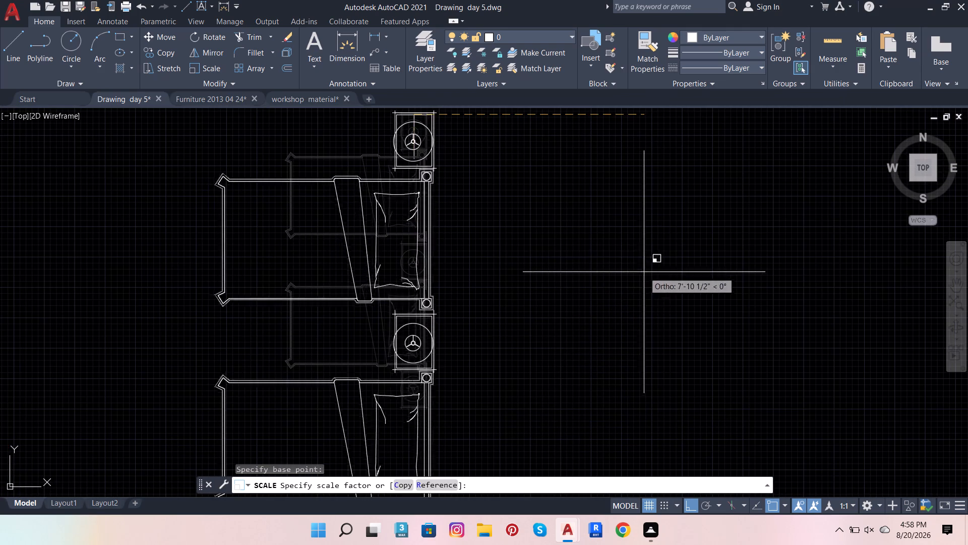
scroll(453, 380, "down", 2)
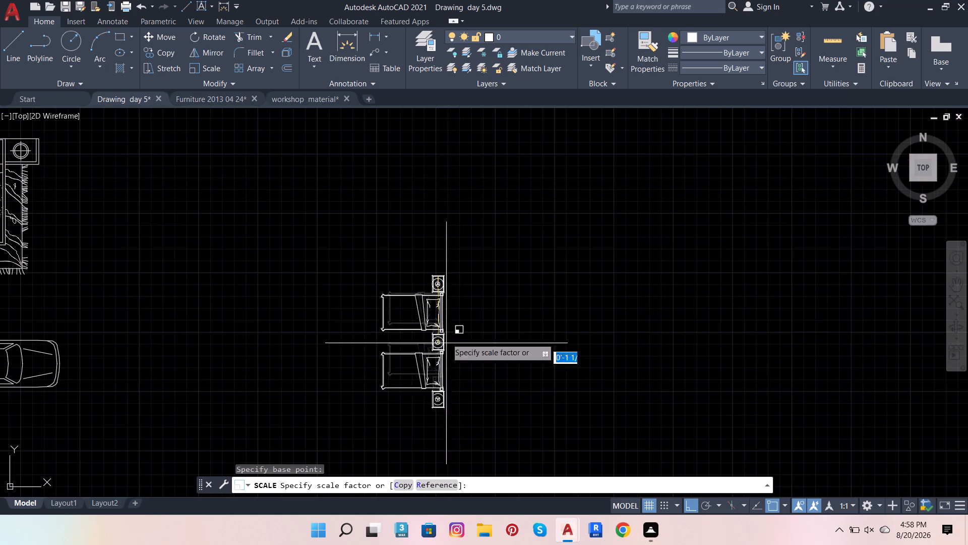
scroll(445, 305, "up", 2)
scroll(426, 247, "up", 2)
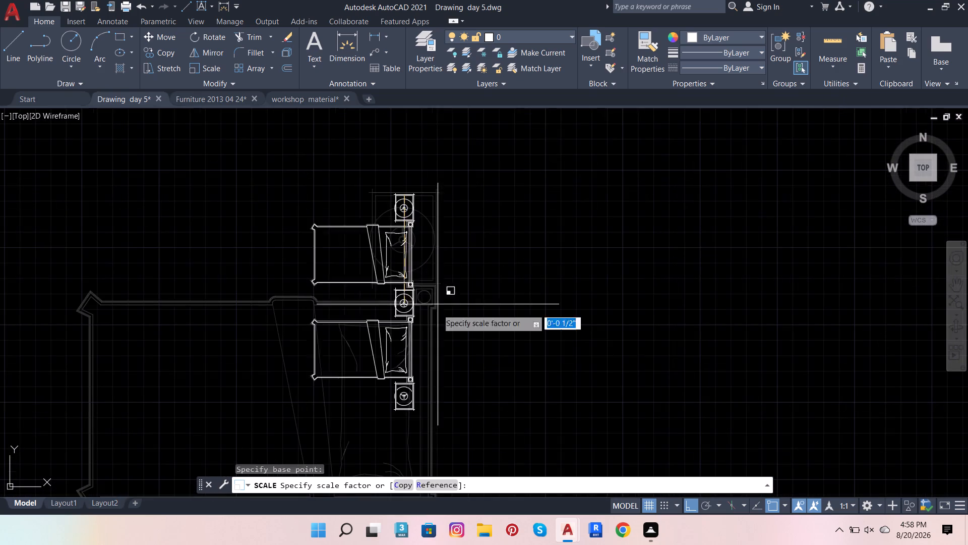
scroll(660, 340, "down", 3)
scroll(644, 373, "up", 2)
scroll(670, 322, "down", 3)
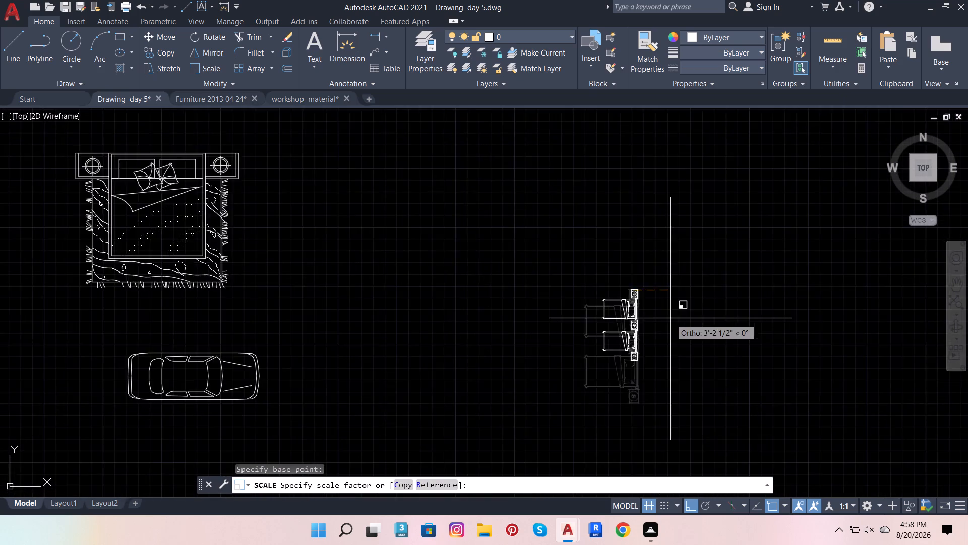
scroll(670, 318, "down", 1)
scroll(648, 394, "up", 2)
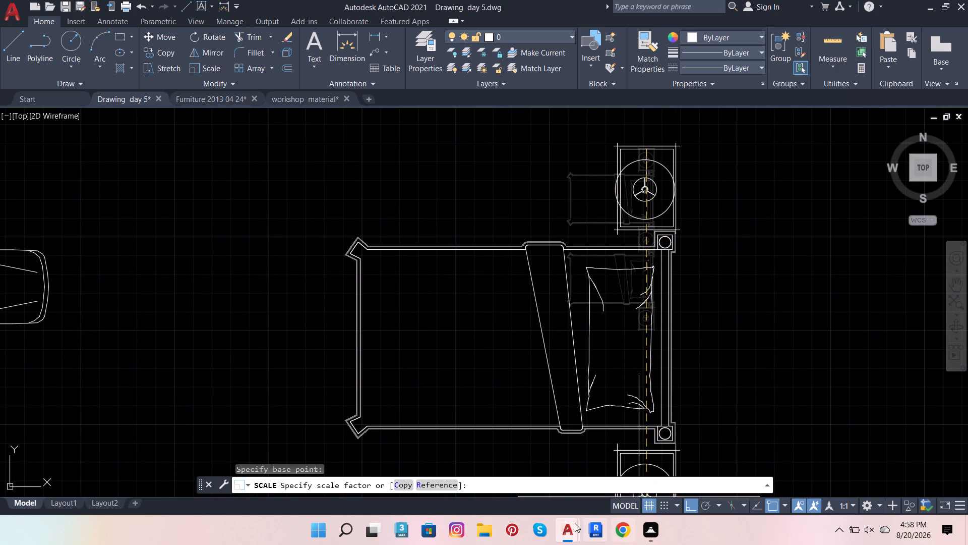
scroll(408, 426, "down", 4)
scroll(413, 445, "up", 6)
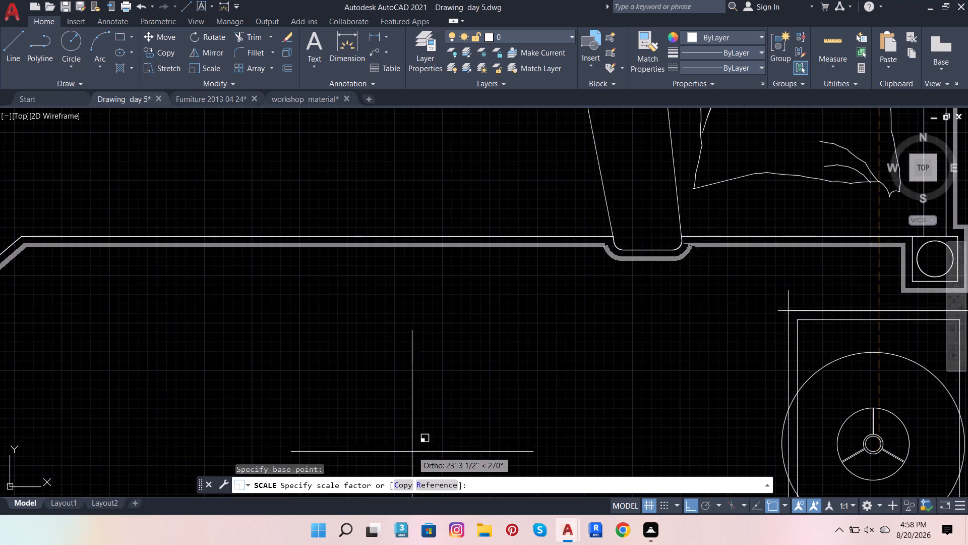
scroll(411, 453, "down", 2)
scroll(440, 493, "down", 2)
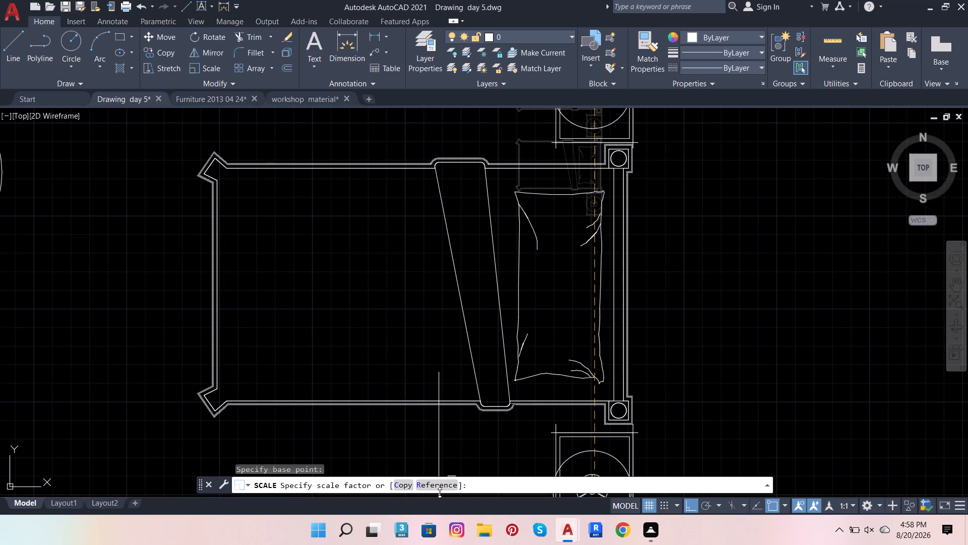
scroll(453, 450, "down", 2)
scroll(450, 452, "up", 2)
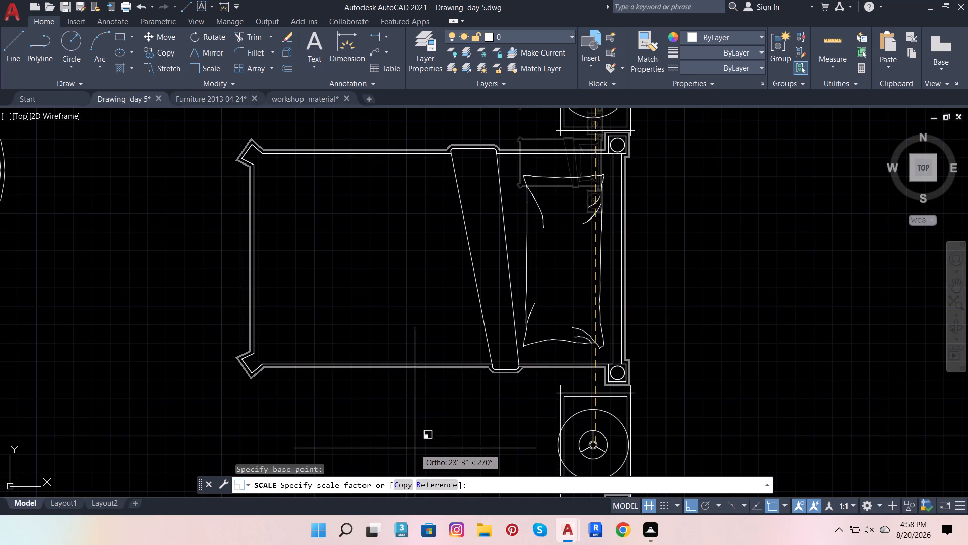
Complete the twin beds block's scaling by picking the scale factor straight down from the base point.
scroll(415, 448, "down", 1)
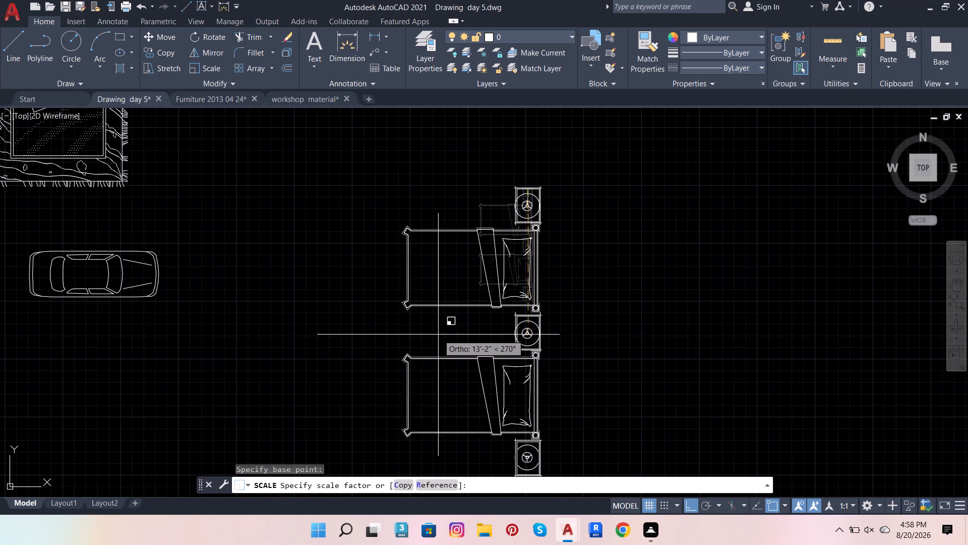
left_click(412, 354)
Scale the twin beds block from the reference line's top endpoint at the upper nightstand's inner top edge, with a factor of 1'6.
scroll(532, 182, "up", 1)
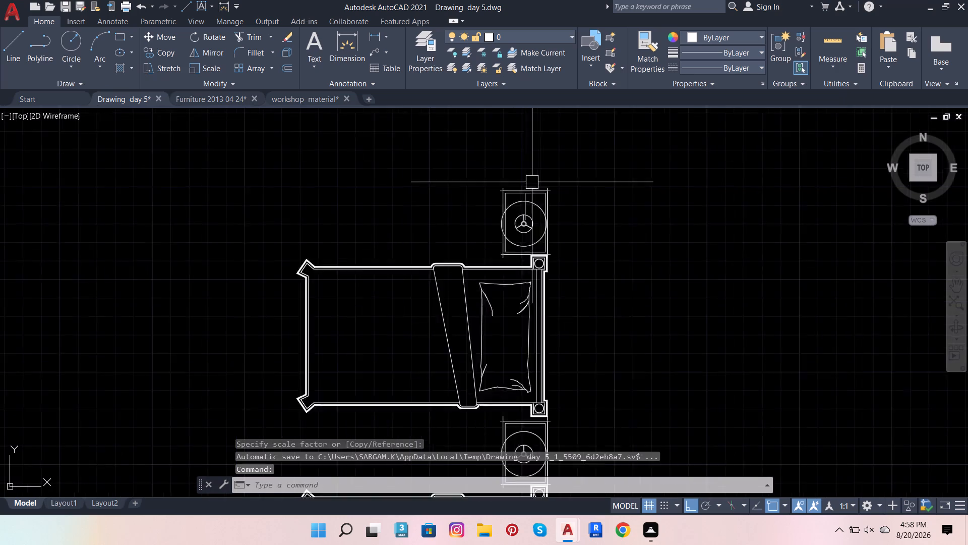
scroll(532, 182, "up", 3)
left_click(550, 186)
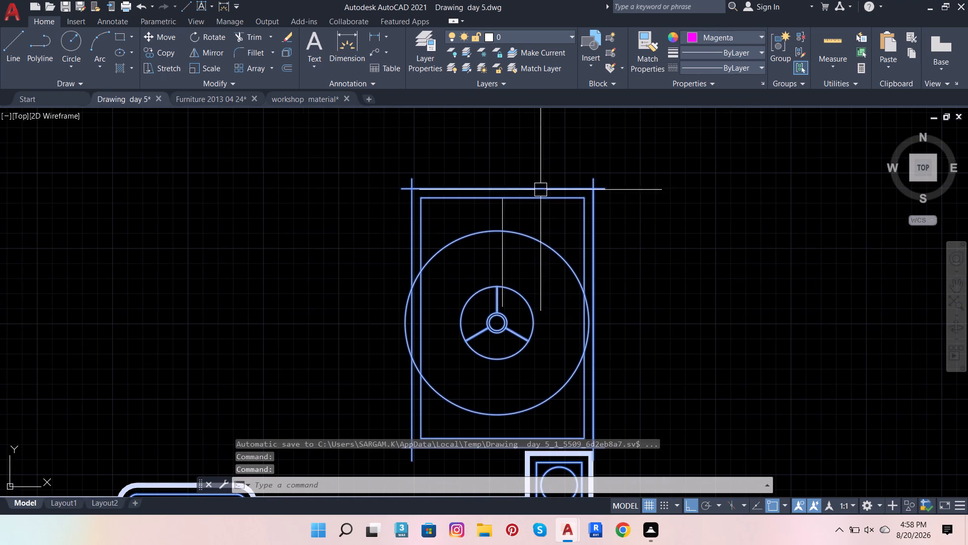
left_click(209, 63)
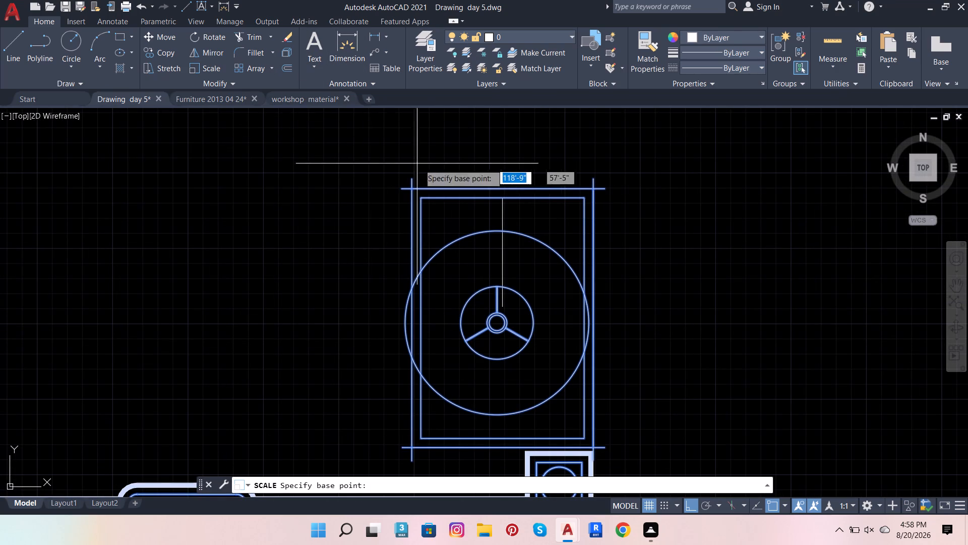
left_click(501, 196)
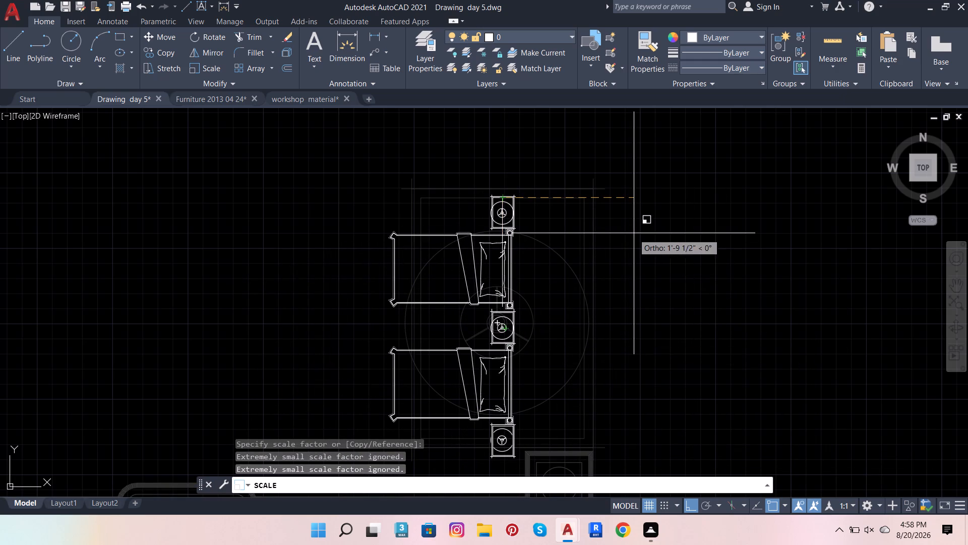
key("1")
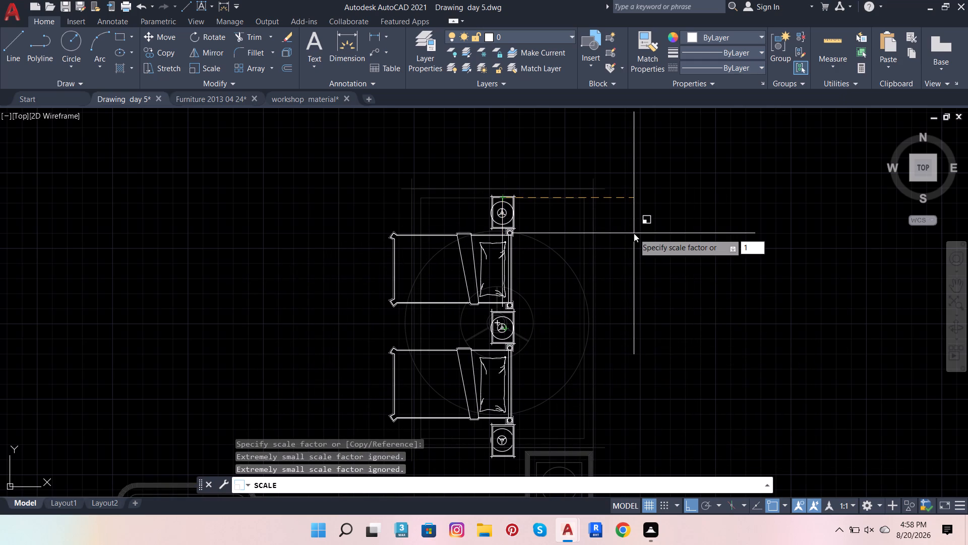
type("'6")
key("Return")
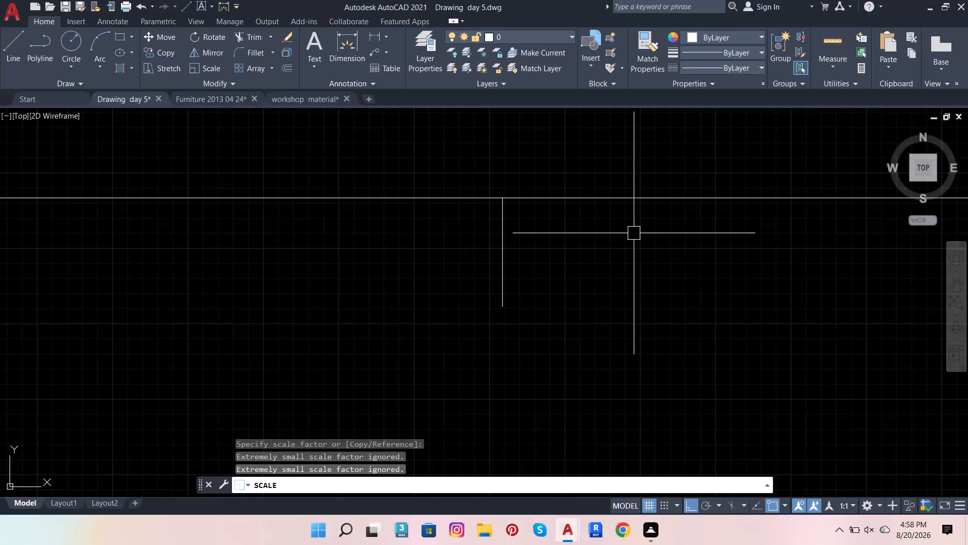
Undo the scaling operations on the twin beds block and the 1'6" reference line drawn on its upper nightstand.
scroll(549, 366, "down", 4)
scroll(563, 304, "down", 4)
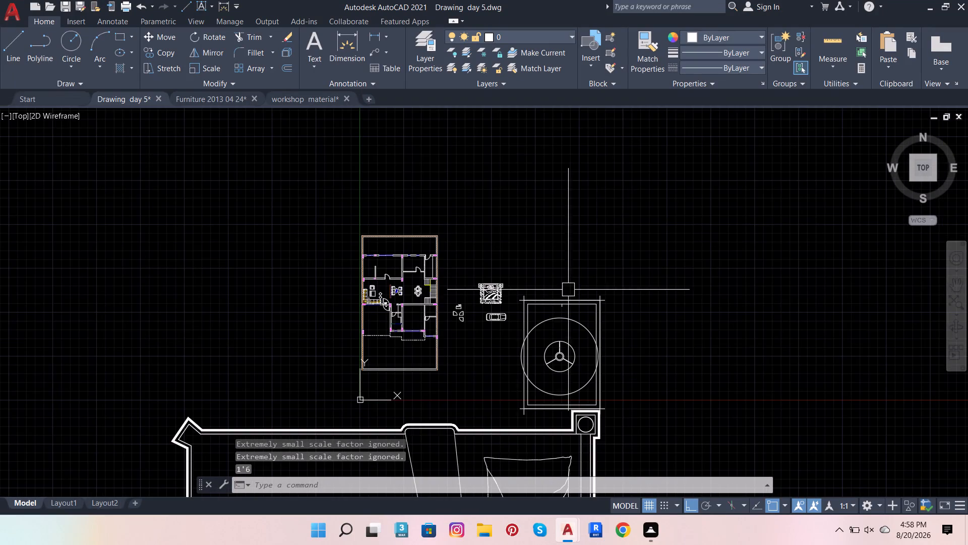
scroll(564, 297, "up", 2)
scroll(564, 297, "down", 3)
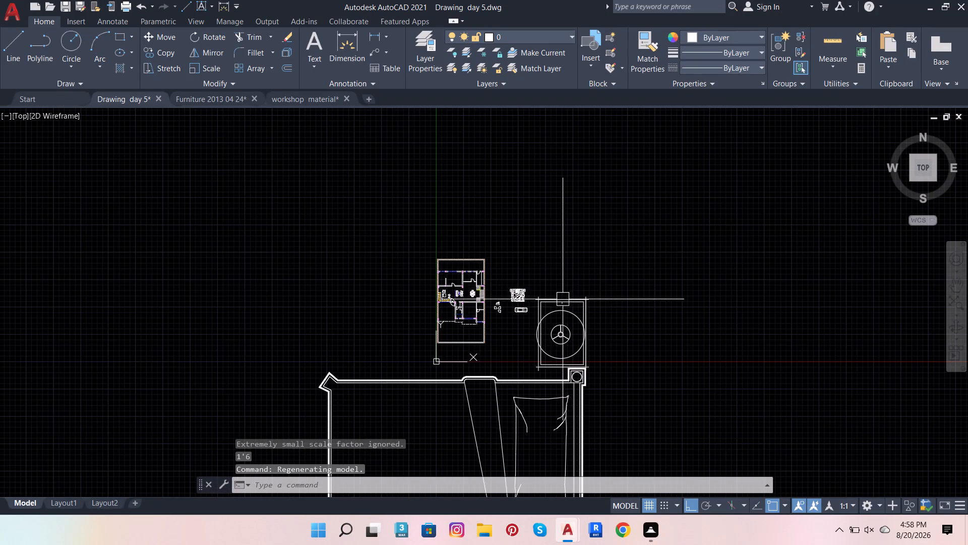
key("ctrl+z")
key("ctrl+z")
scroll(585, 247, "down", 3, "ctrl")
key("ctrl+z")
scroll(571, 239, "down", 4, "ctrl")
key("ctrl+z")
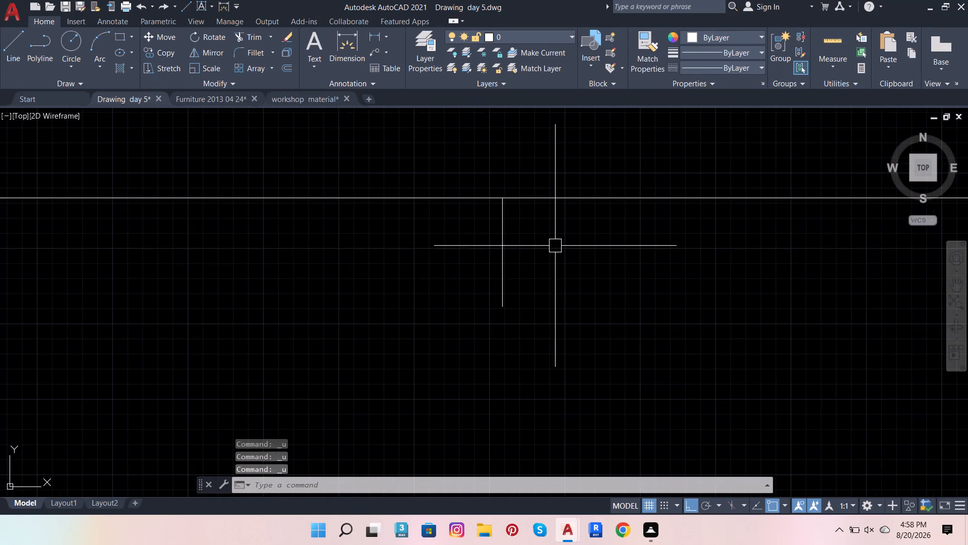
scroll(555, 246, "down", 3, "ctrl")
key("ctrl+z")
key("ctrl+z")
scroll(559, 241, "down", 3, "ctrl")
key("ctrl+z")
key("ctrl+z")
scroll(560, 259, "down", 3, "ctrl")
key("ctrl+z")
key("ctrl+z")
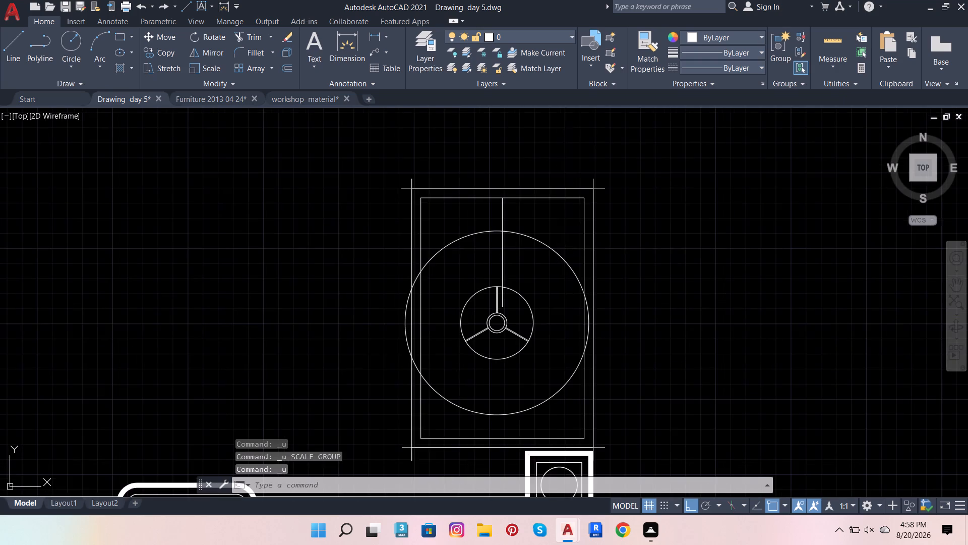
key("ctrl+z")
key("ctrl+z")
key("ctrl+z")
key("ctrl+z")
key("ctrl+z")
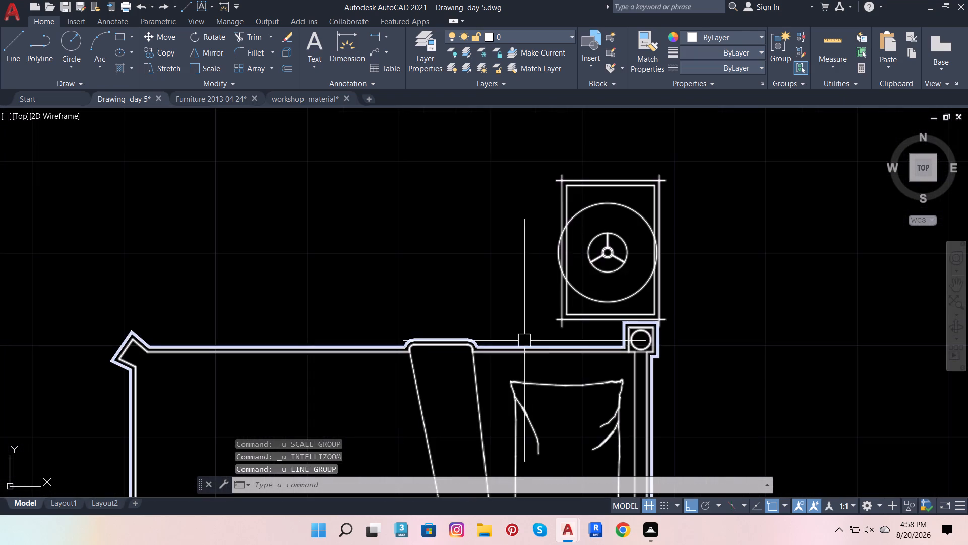
Delete the twin beds block with its nightstands from the area beside the car block.
scroll(571, 308, "down", 4)
scroll(600, 265, "down", 4)
left_click_drag(573, 237, 576, 242)
left_click(612, 351)
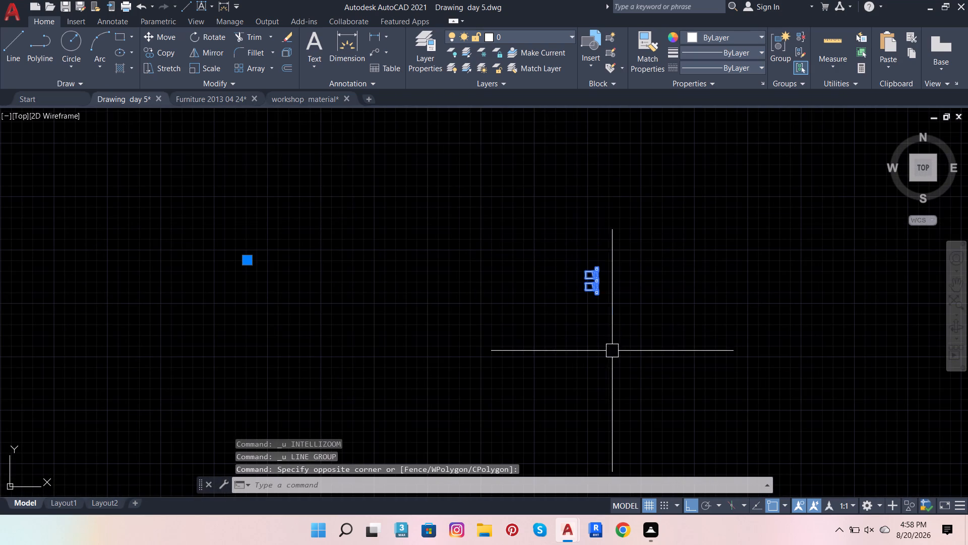
key("Delete")
scroll(660, 223, "down", 3)
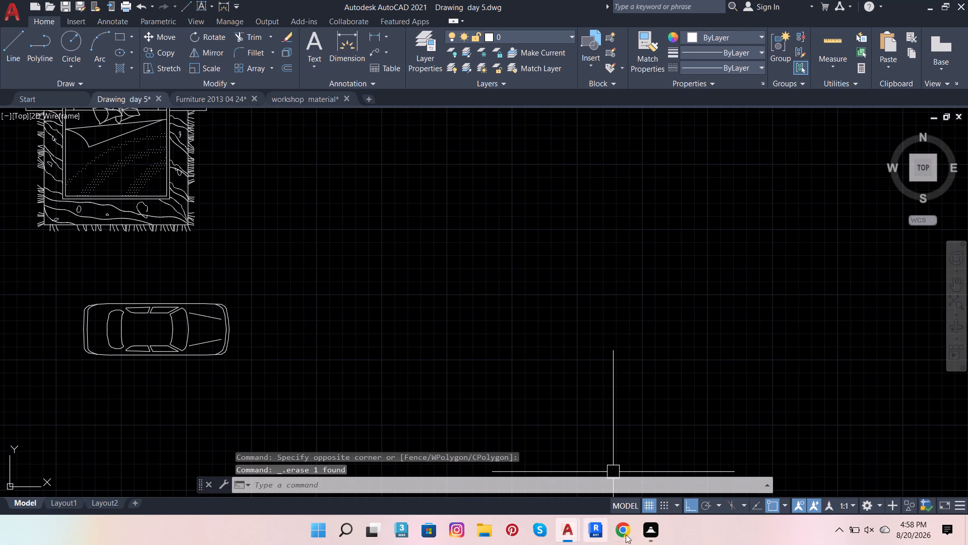
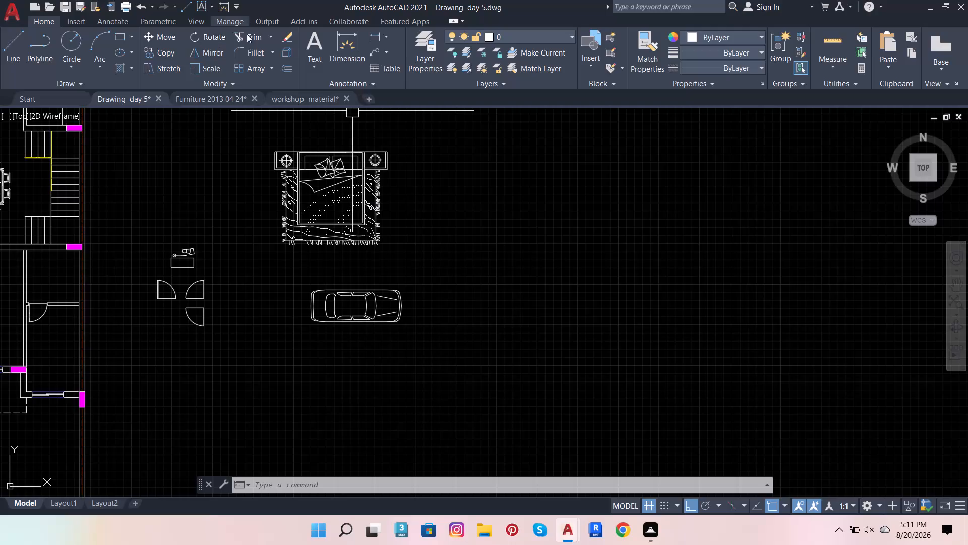
Dimension the straight upper side line of the car block, placing the dimension just above the car.
left_click(352, 37)
scroll(372, 272, "up", 3)
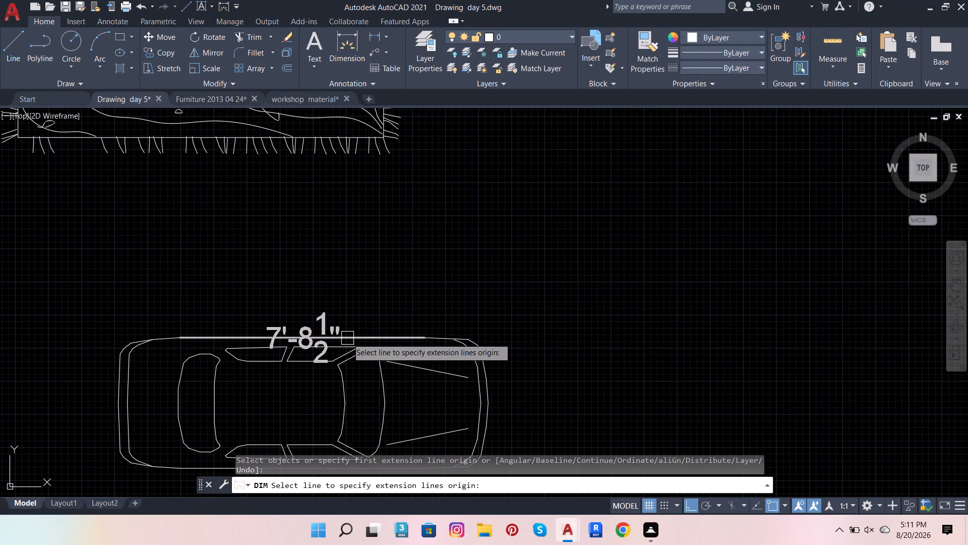
left_click(347, 338)
left_click(342, 290)
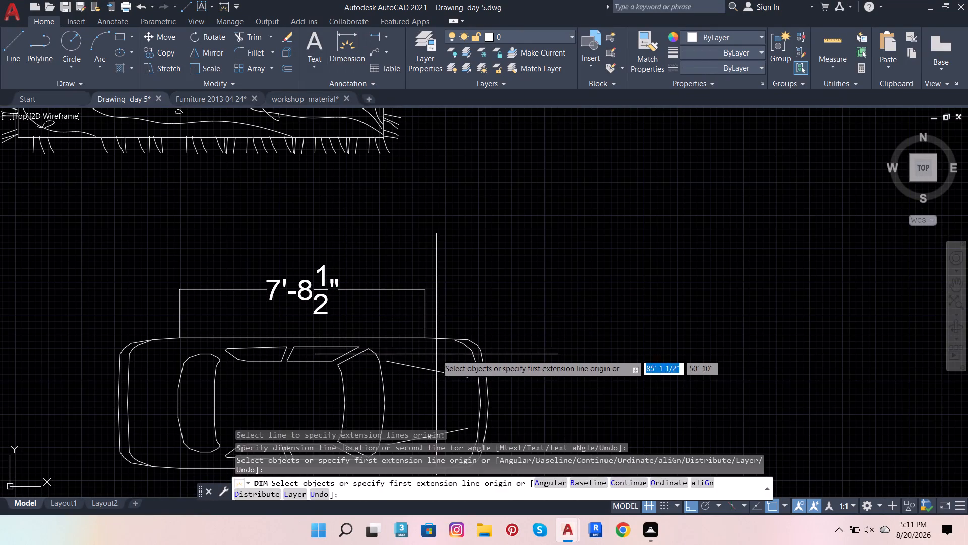
Dimension the car's width between its two long sides, placing the vertical dimension beyond the hood end.
left_click(423, 341)
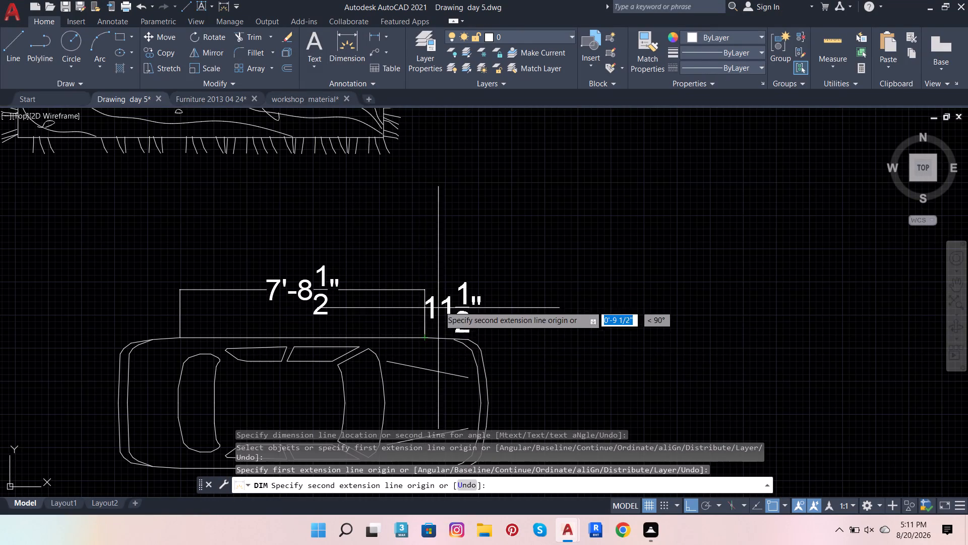
scroll(441, 302, "down", 3)
scroll(445, 346, "up", 2)
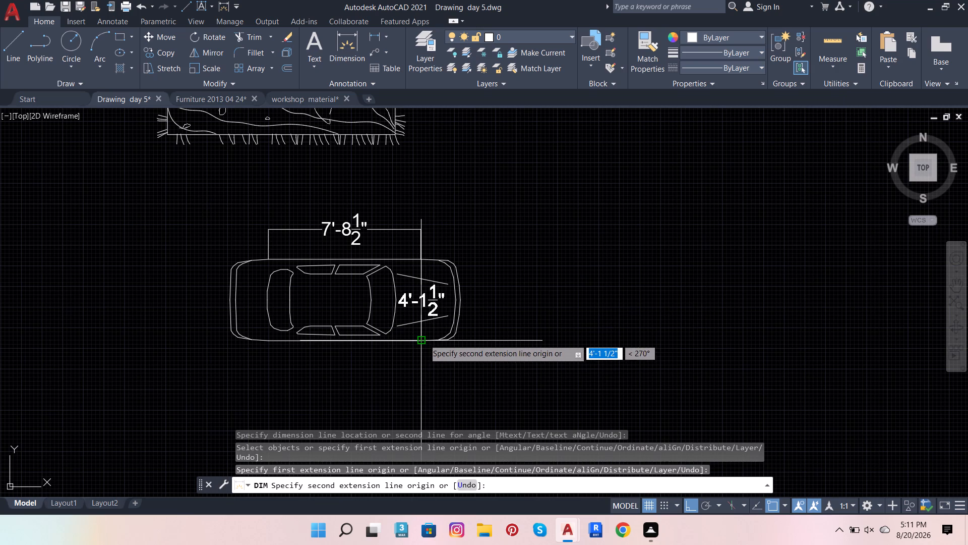
left_click(424, 339)
left_click(539, 322)
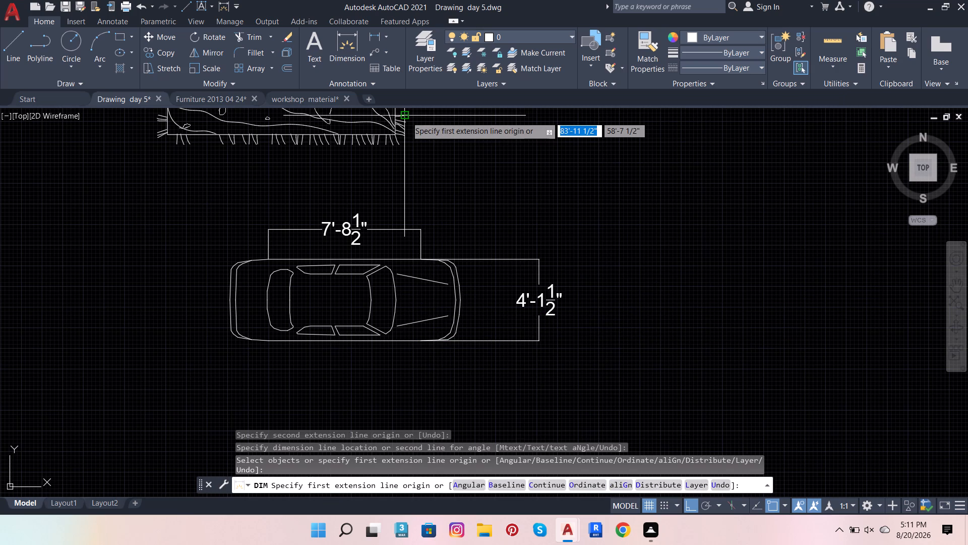
key("Escape")
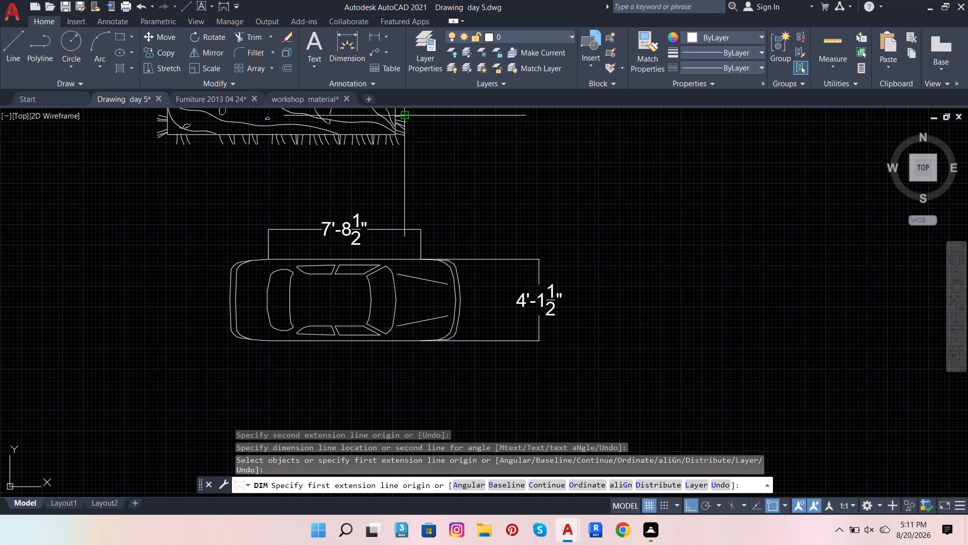
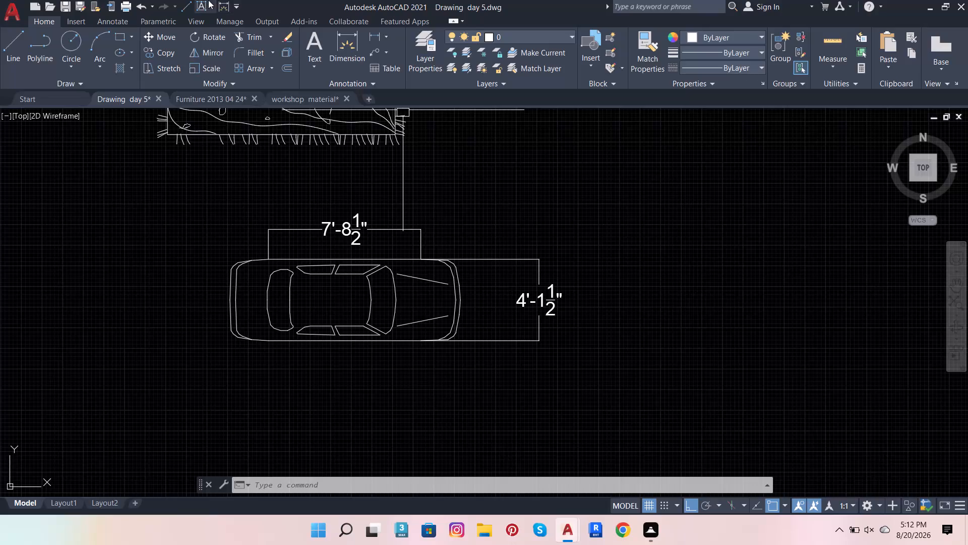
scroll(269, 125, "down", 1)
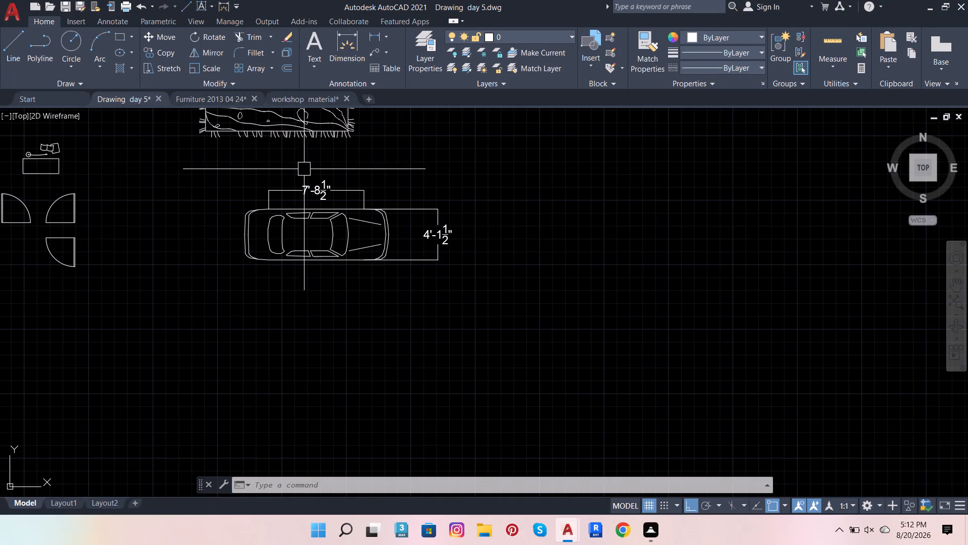
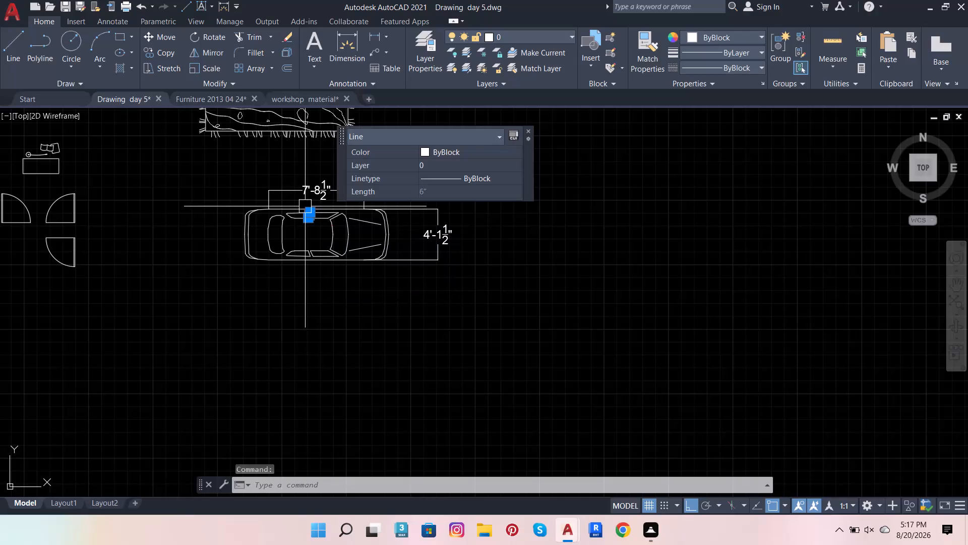
Delete the length and width dimensions from the car block, leaving the car's window line out of the selection.
scroll(338, 229, "down", 2)
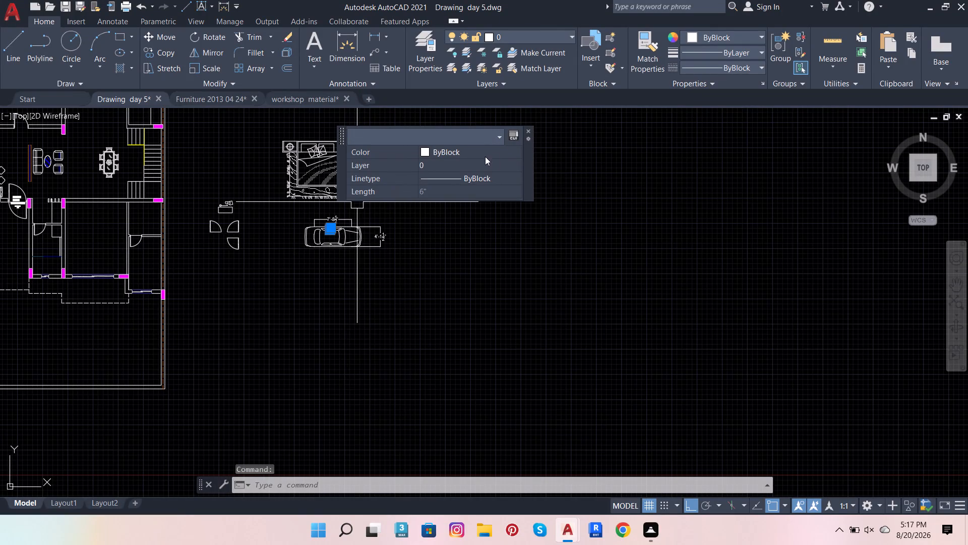
left_click(528, 132)
scroll(308, 250, "up", 1)
scroll(324, 208, "up", 3)
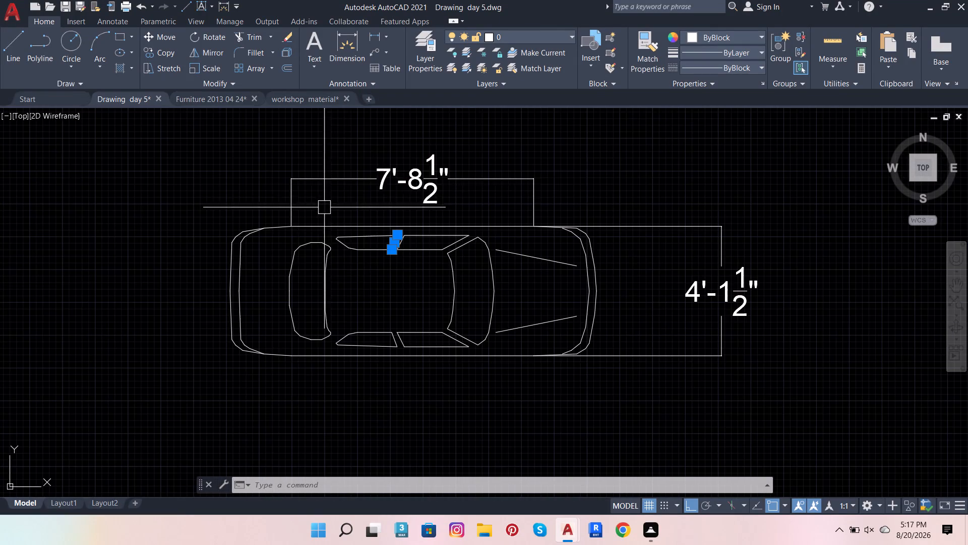
left_click(376, 176)
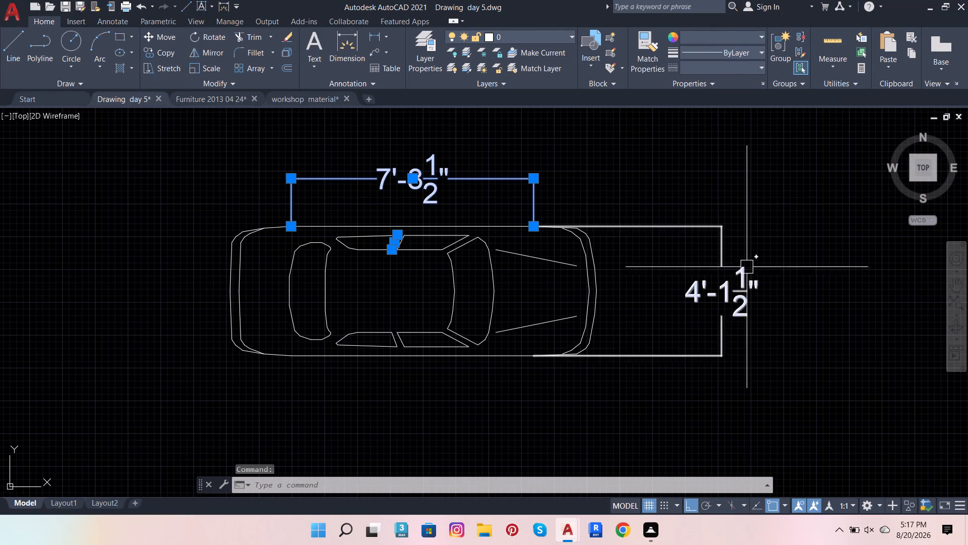
left_click(746, 285)
scroll(444, 287, "up", 1)
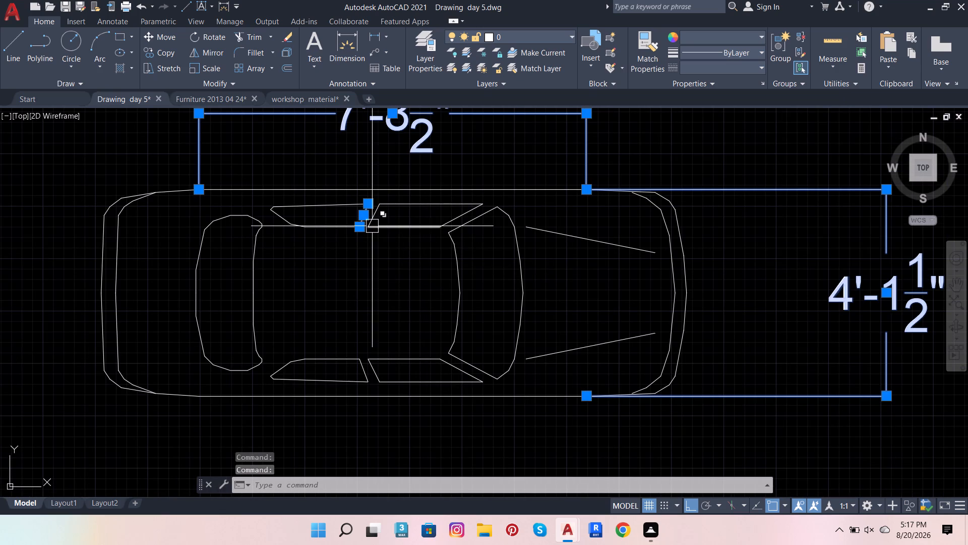
scroll(341, 213, "up", 3)
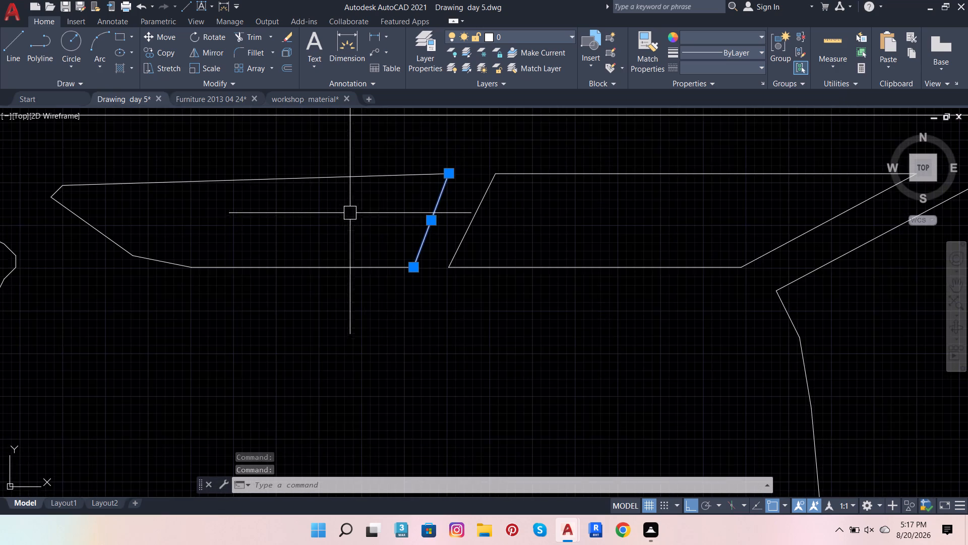
scroll(400, 229, "down", 1)
scroll(419, 236, "up", 1)
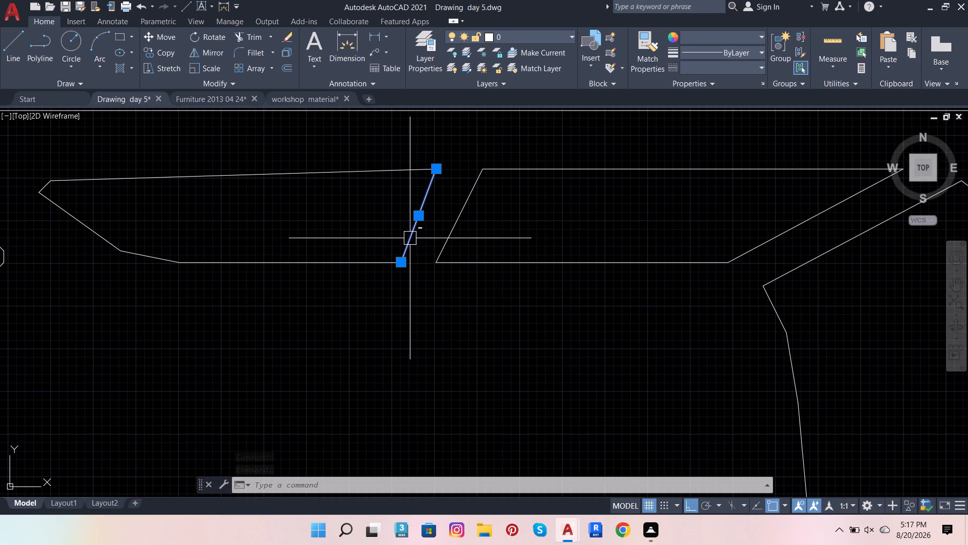
left_click(410, 238, "shift")
scroll(394, 257, "down", 3)
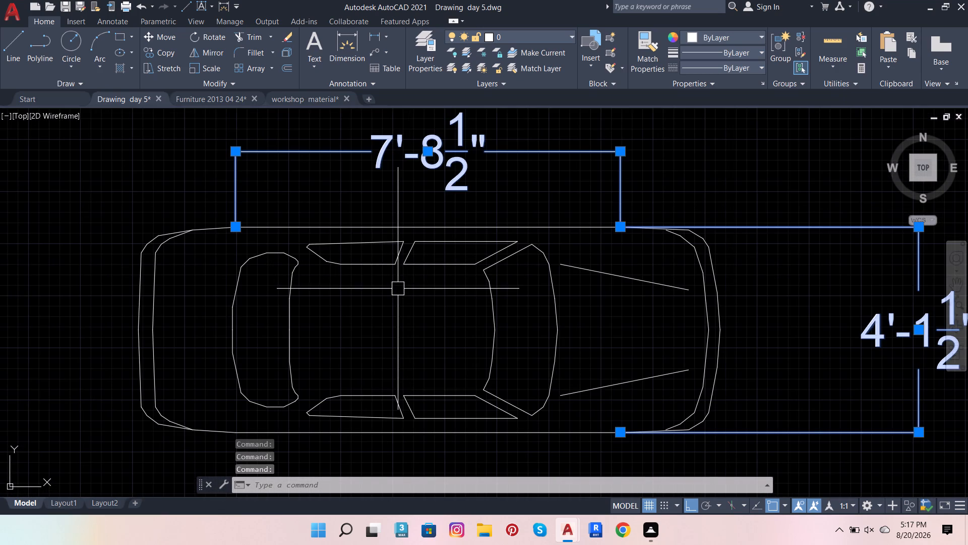
key("Delete")
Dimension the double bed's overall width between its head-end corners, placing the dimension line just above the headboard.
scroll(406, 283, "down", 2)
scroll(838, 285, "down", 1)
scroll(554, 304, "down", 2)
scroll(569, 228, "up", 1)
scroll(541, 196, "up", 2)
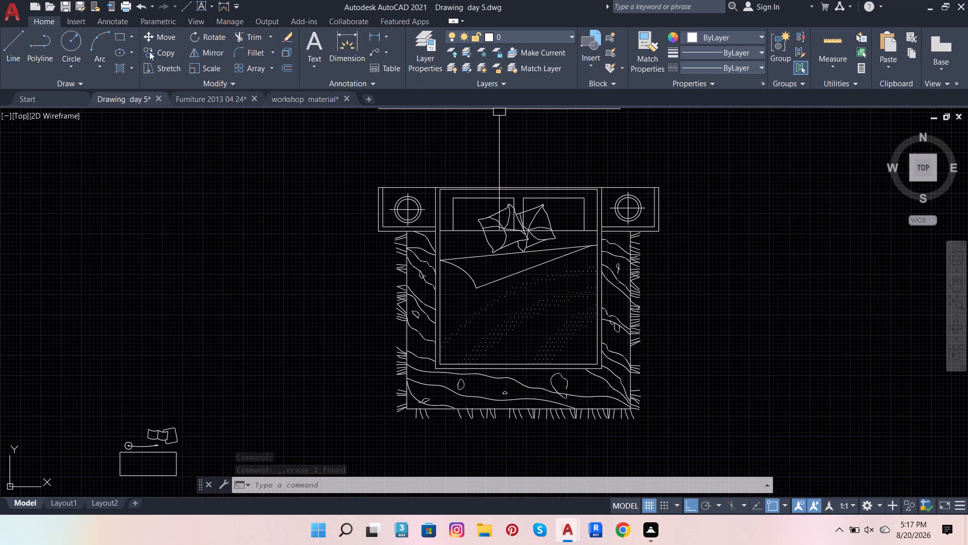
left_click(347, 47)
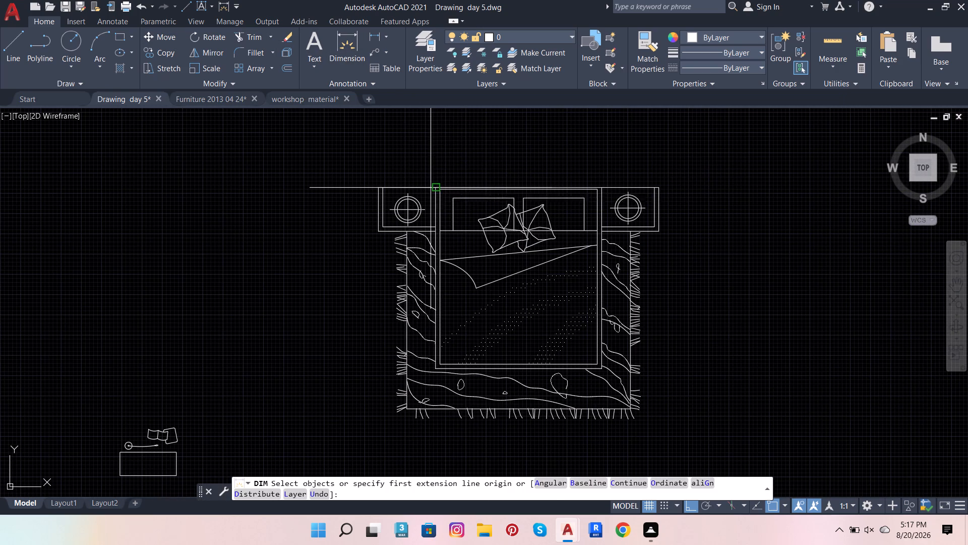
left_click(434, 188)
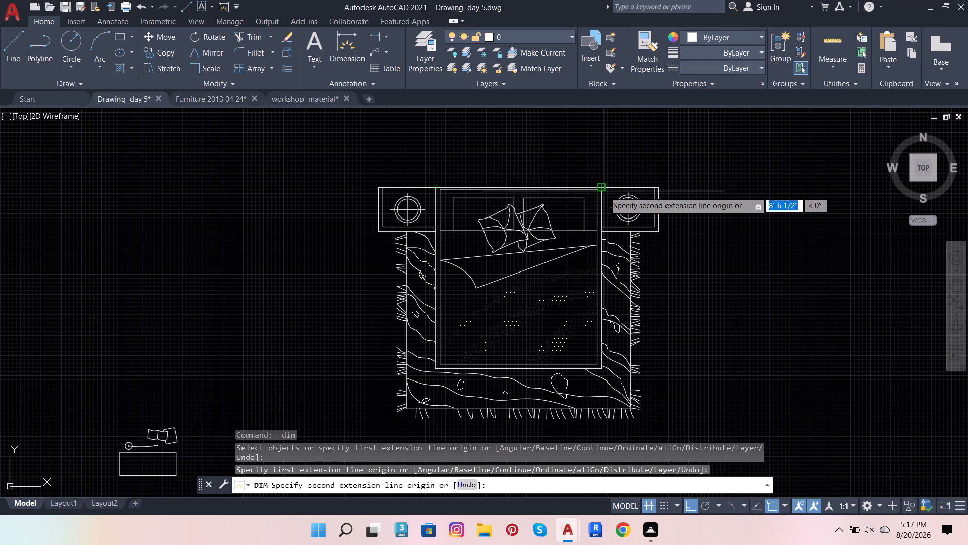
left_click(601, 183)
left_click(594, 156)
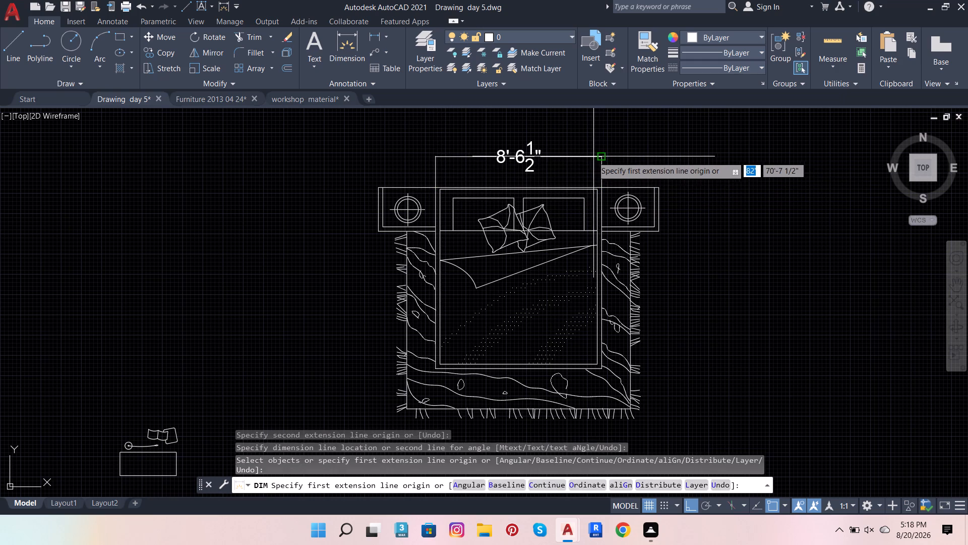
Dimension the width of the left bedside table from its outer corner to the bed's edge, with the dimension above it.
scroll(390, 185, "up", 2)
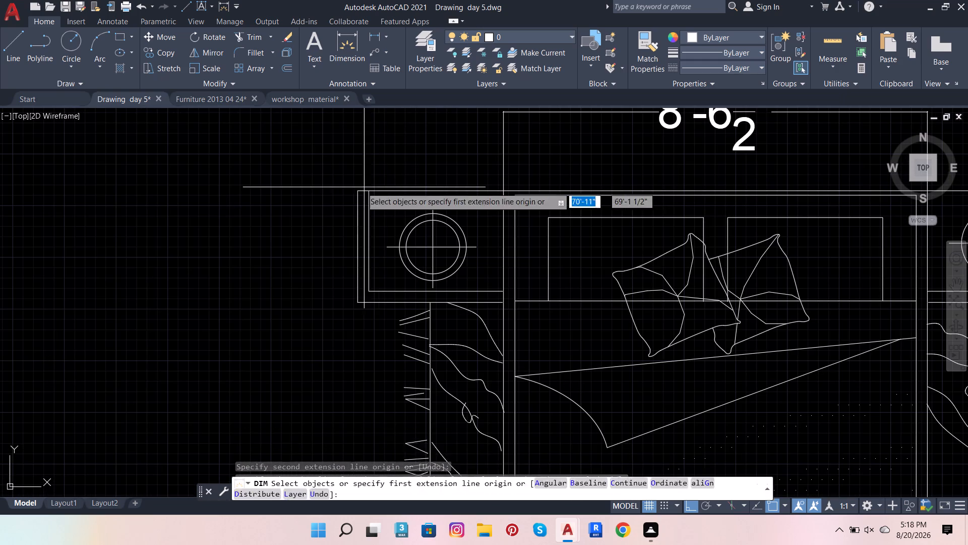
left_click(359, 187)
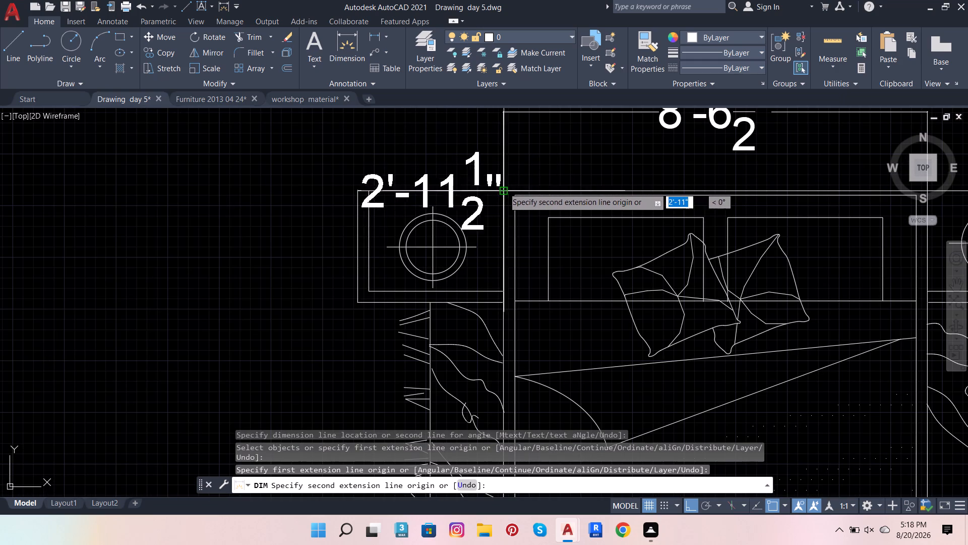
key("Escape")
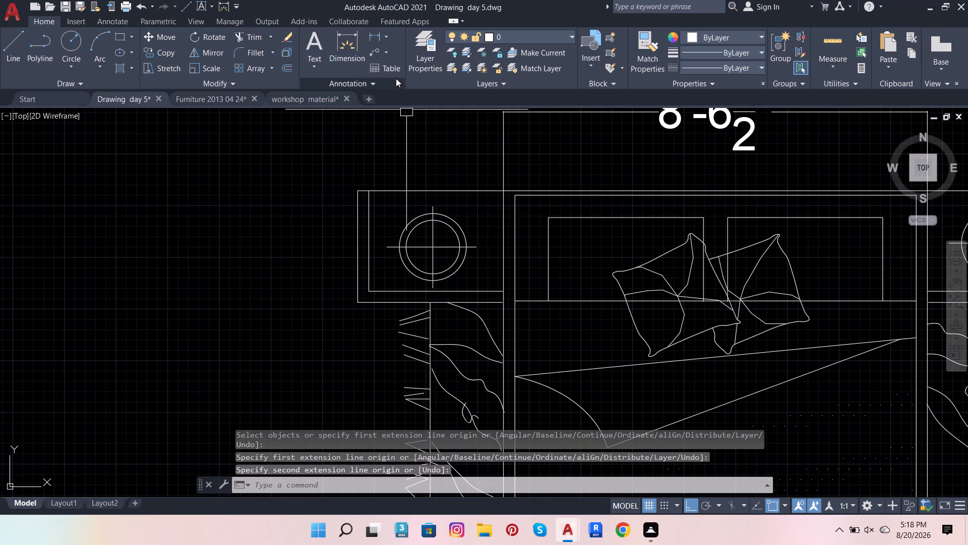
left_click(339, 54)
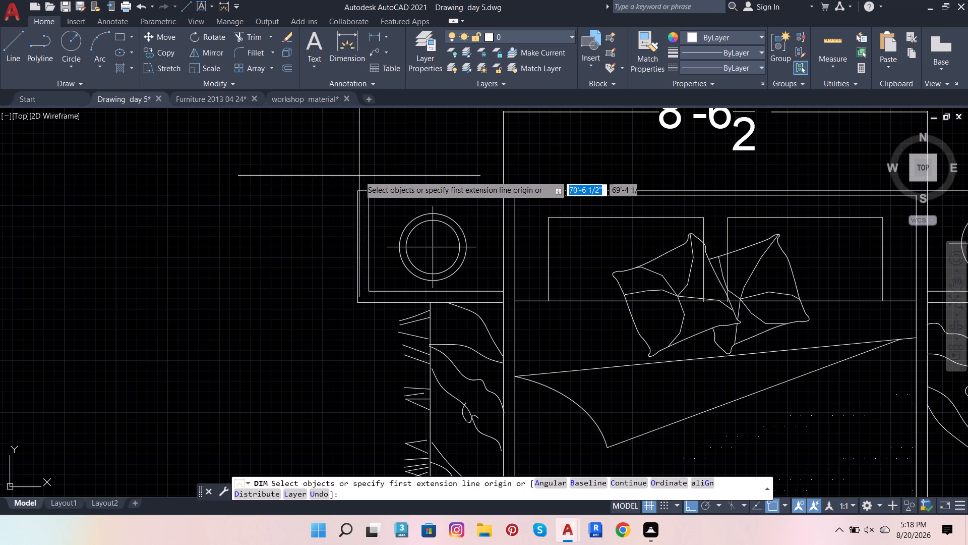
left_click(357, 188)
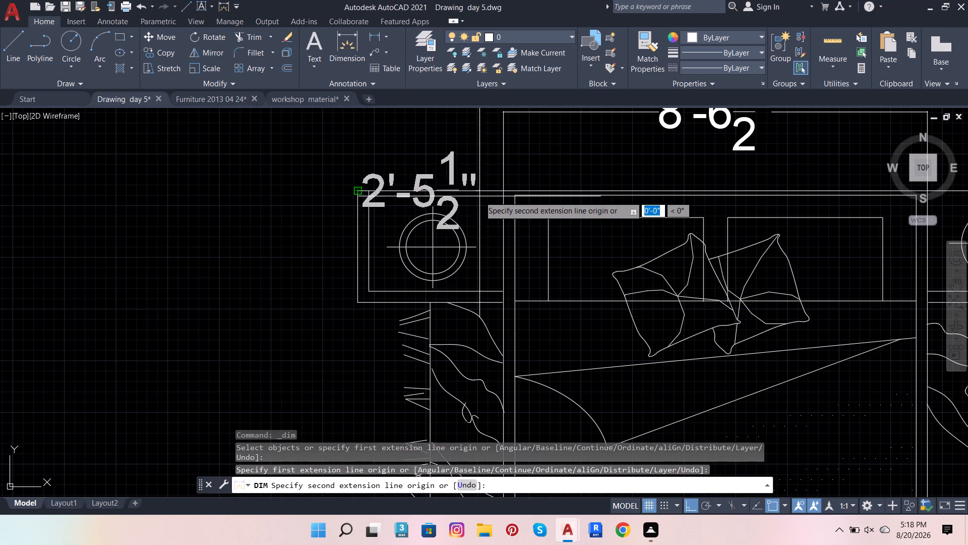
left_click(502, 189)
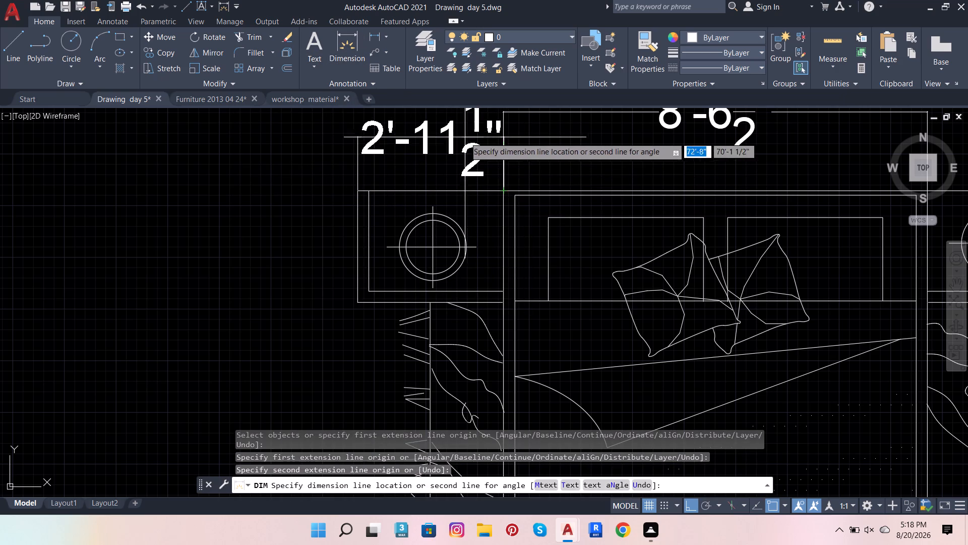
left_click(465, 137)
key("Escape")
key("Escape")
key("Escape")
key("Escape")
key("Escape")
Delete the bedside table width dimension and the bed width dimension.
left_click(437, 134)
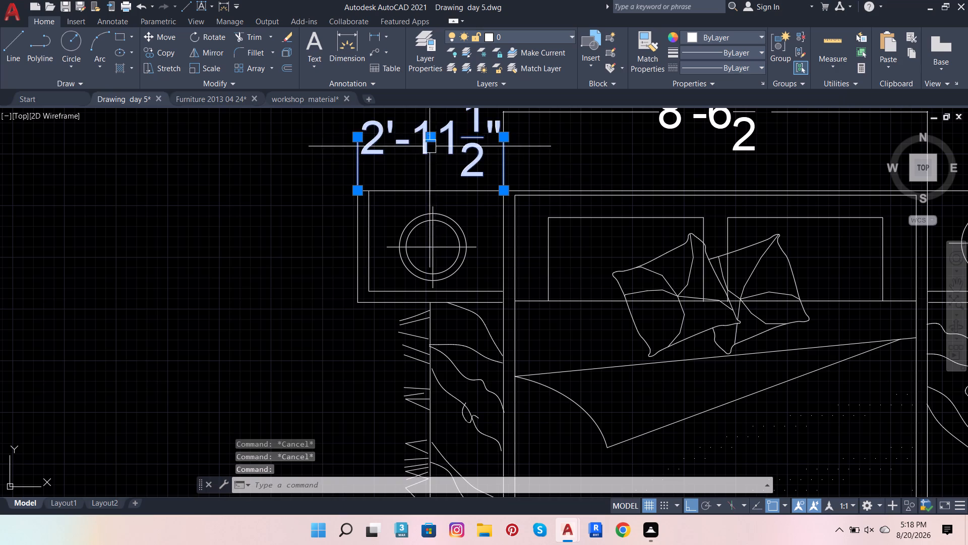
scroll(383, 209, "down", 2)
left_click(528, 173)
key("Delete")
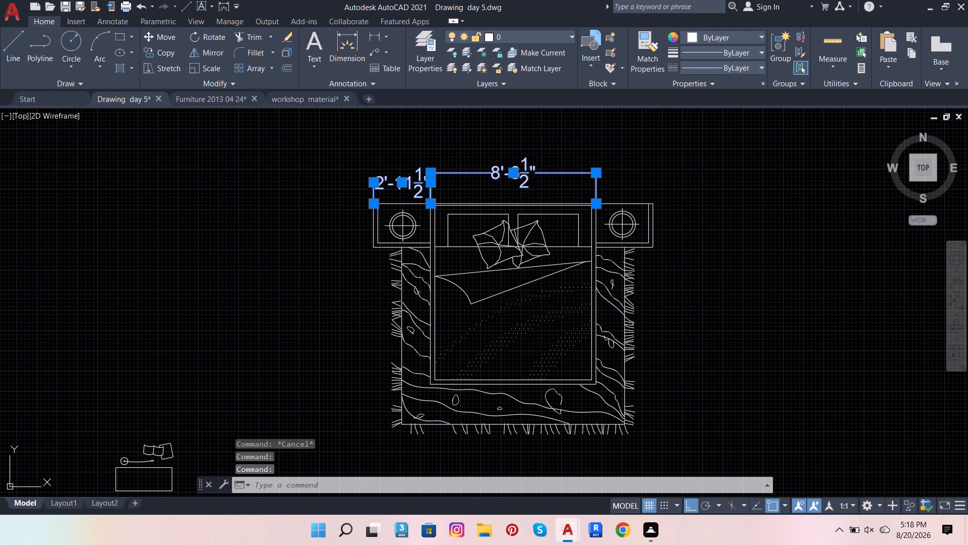
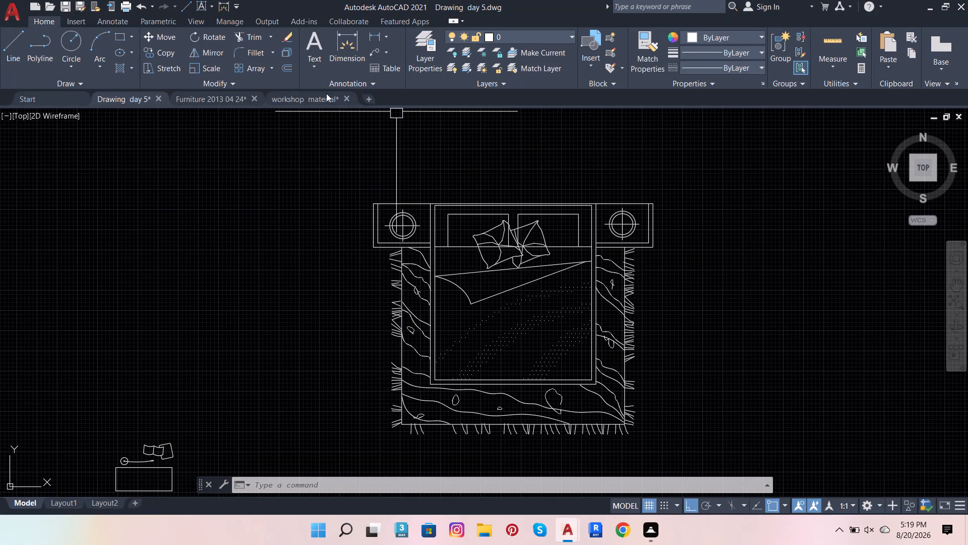
Draw a 1'6 horizontal guide line rightward from the midpoint of the left bedside table's inner left edge.
left_click(17, 42)
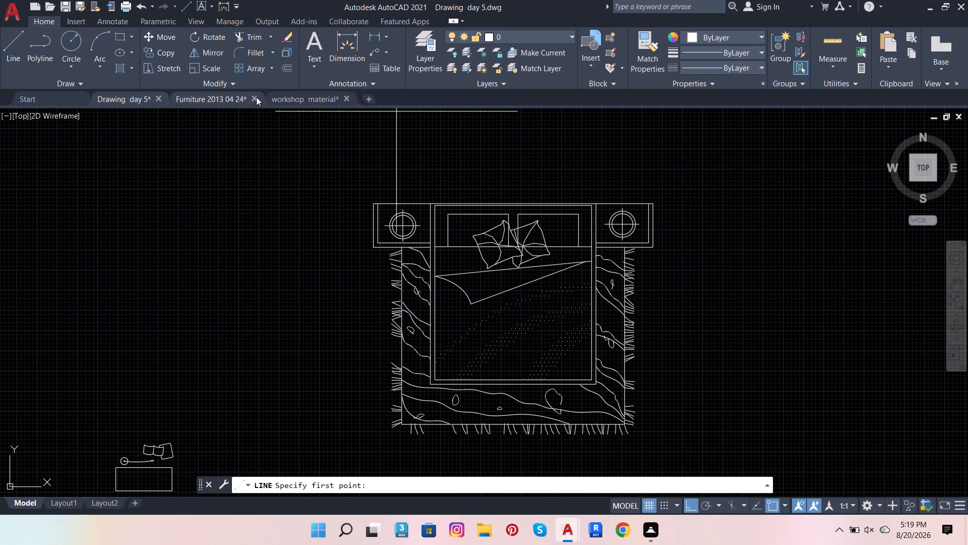
scroll(304, 168, "up", 2)
scroll(397, 238, "down", 1)
scroll(538, 264, "up", 1)
scroll(447, 251, "up", 2)
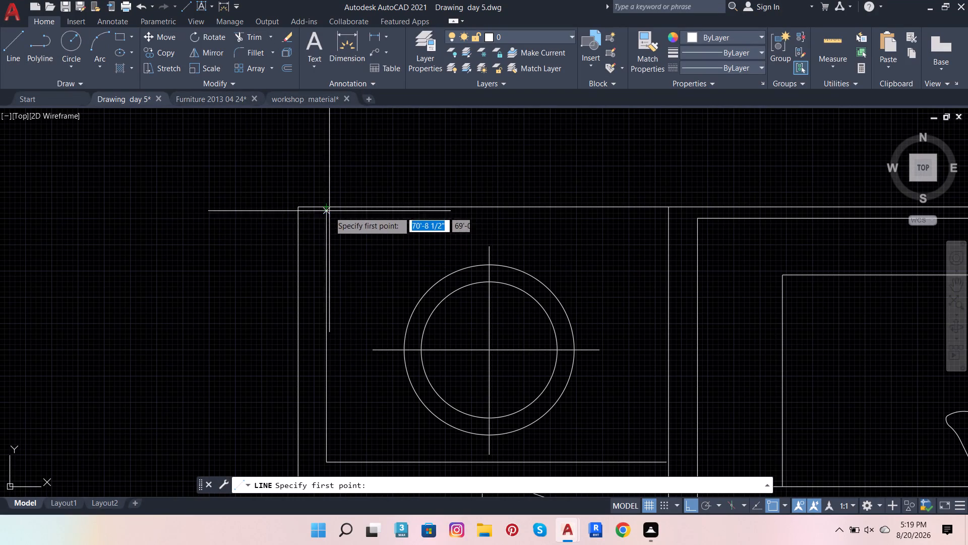
right_click(332, 265)
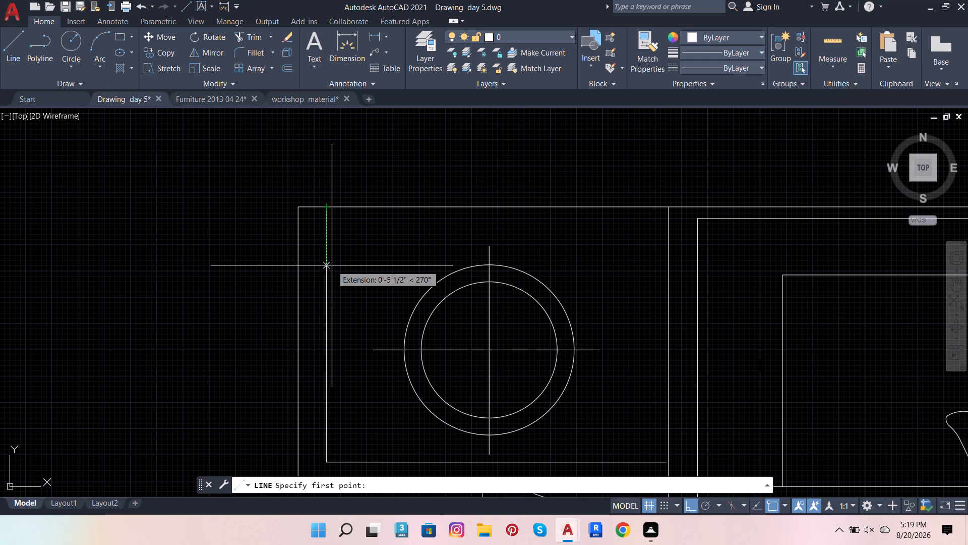
right_click(333, 265, "shift")
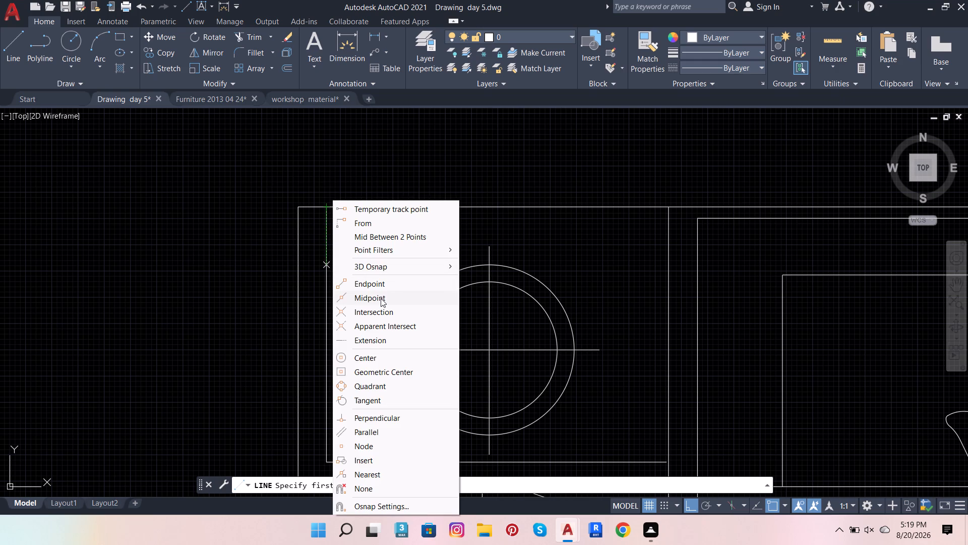
left_click(381, 298)
left_click(326, 334)
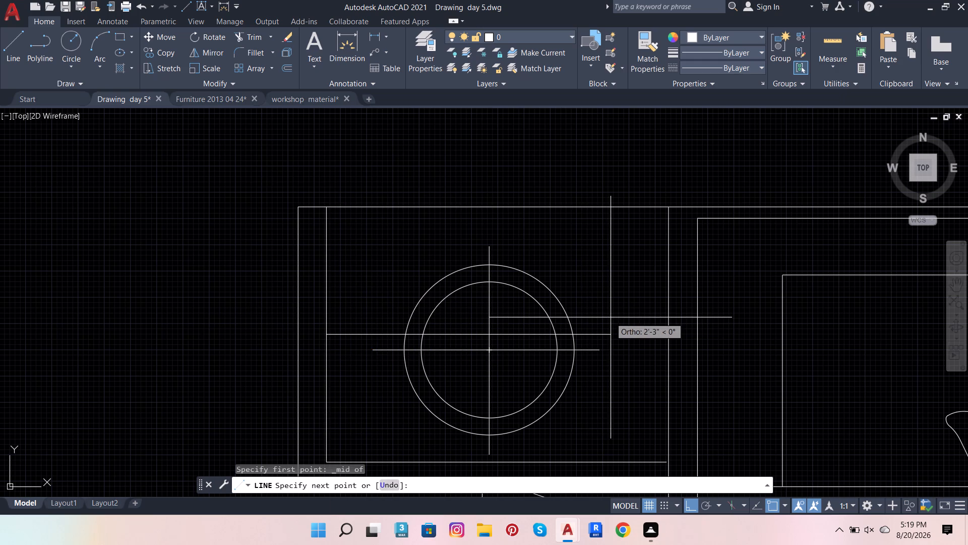
key("1")
key("apostrophe")
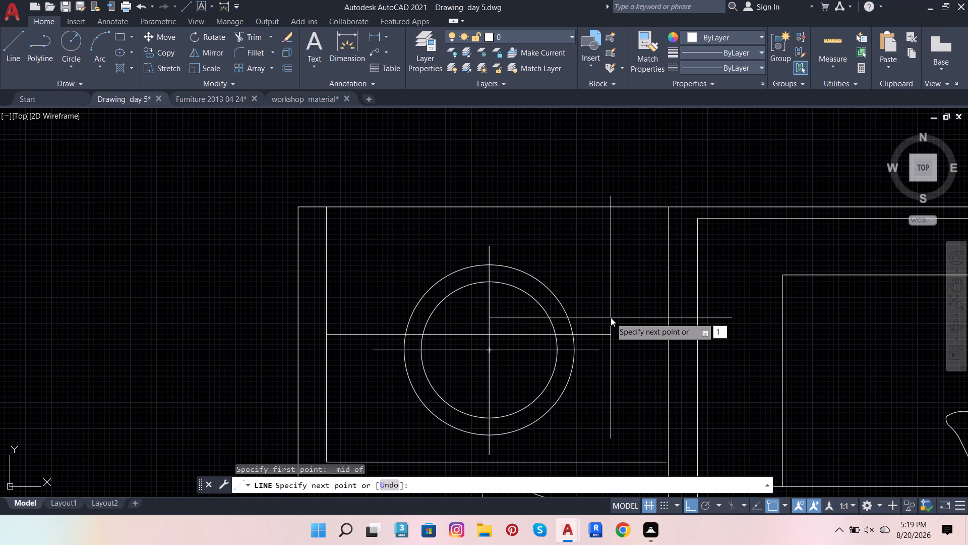
key("6")
key("Return")
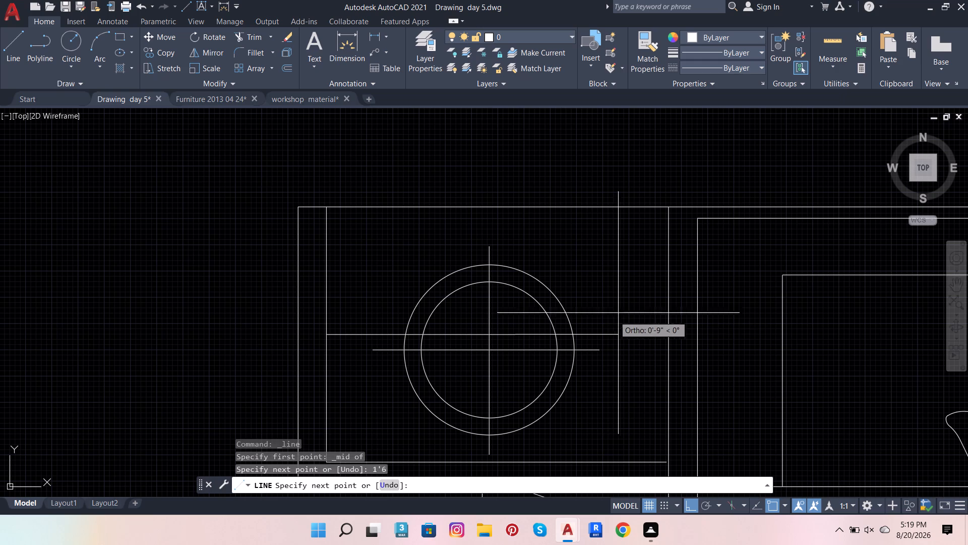
key("grave")
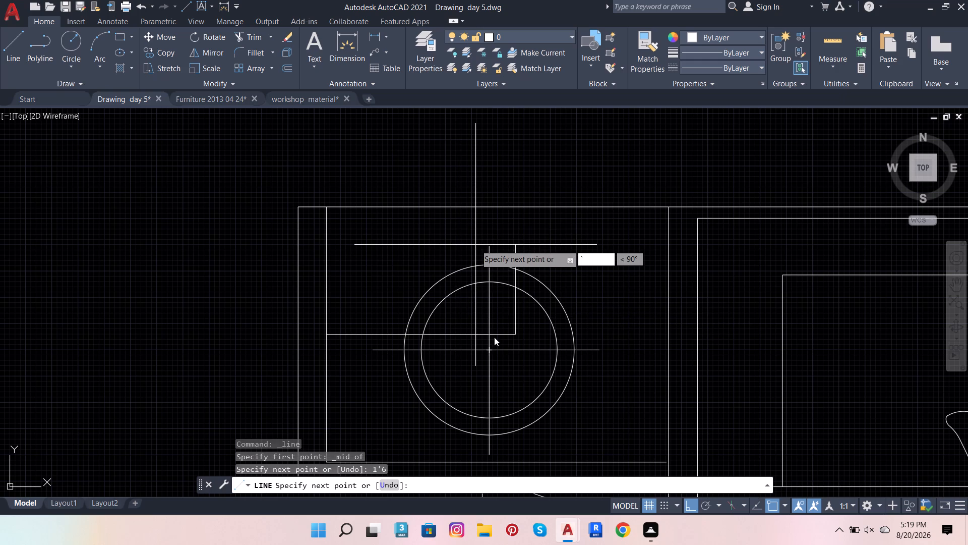
key("Escape")
key("Escape")
key("Escape")
Scale the bed block down from the guide line's left end so the bedside table's inner width roughly matches the guide line.
scroll(505, 348, "up", 1)
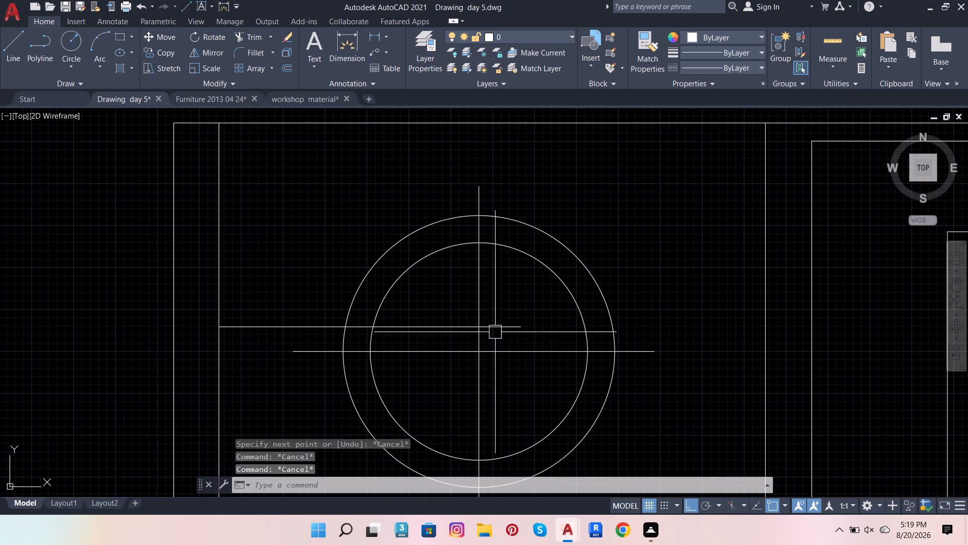
left_click(411, 230)
scroll(349, 310, "down", 2)
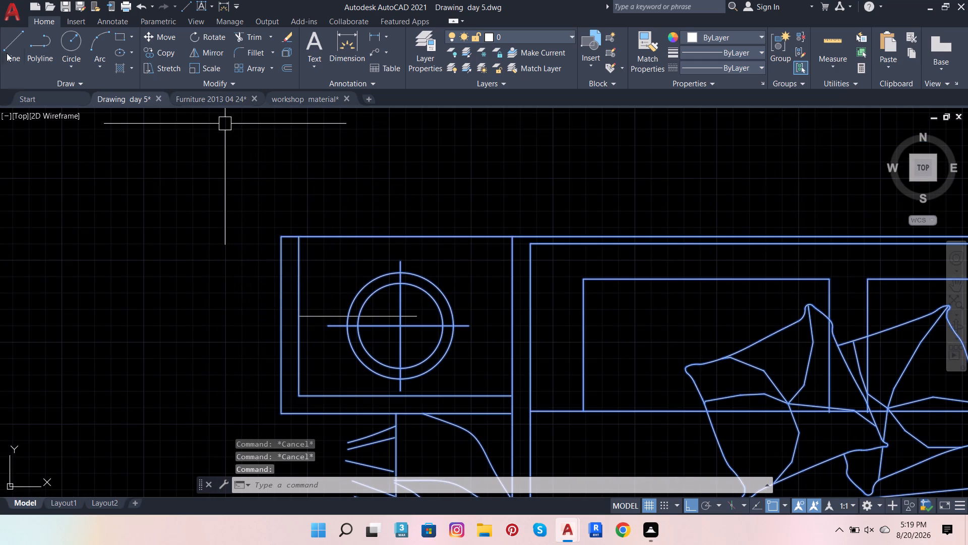
left_click(204, 71)
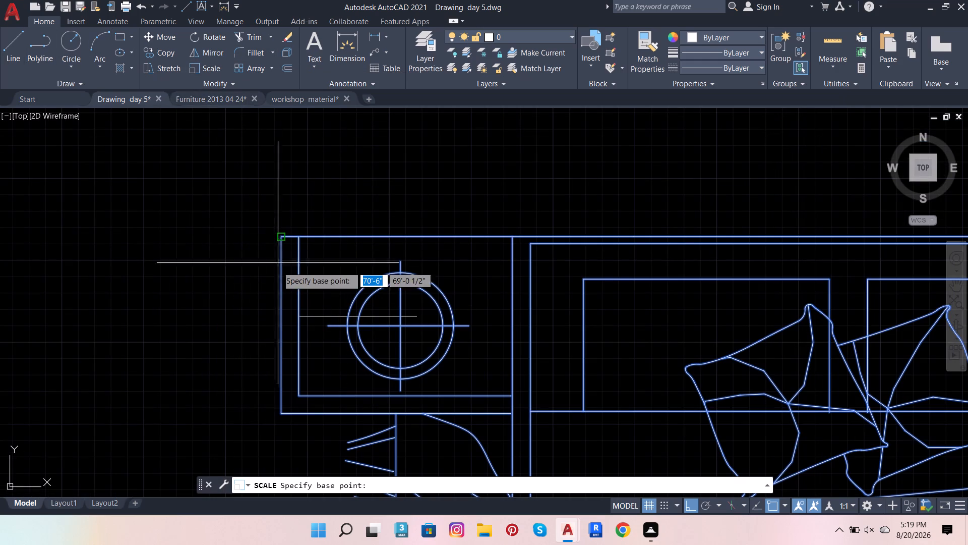
left_click(296, 317)
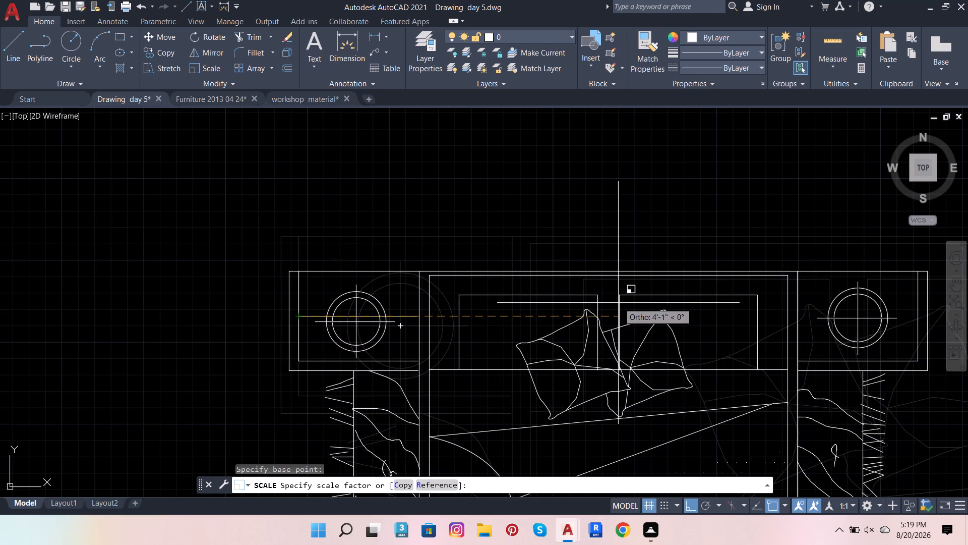
scroll(614, 304, "up", 3)
scroll(617, 307, "down", 3)
scroll(577, 319, "up", 2)
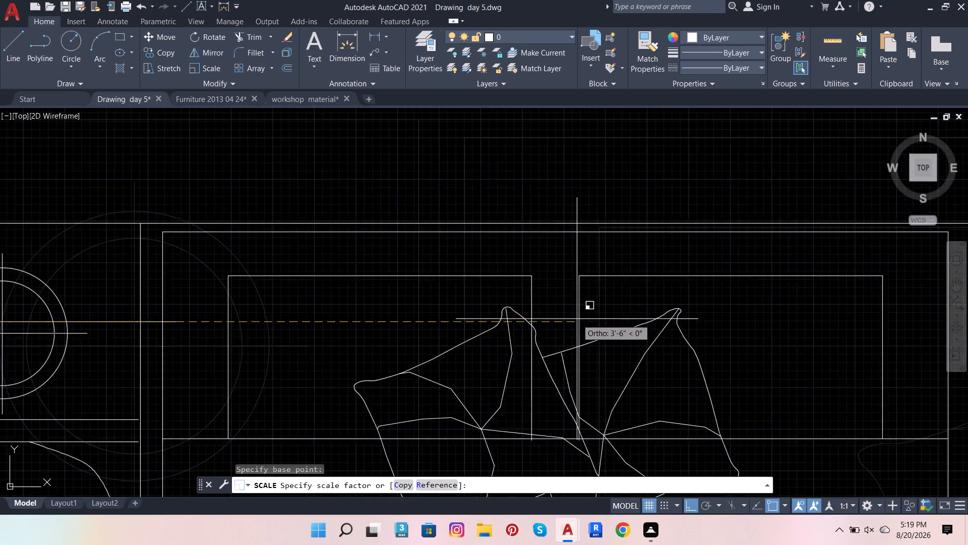
scroll(577, 319, "up", 1)
scroll(715, 321, "down", 2)
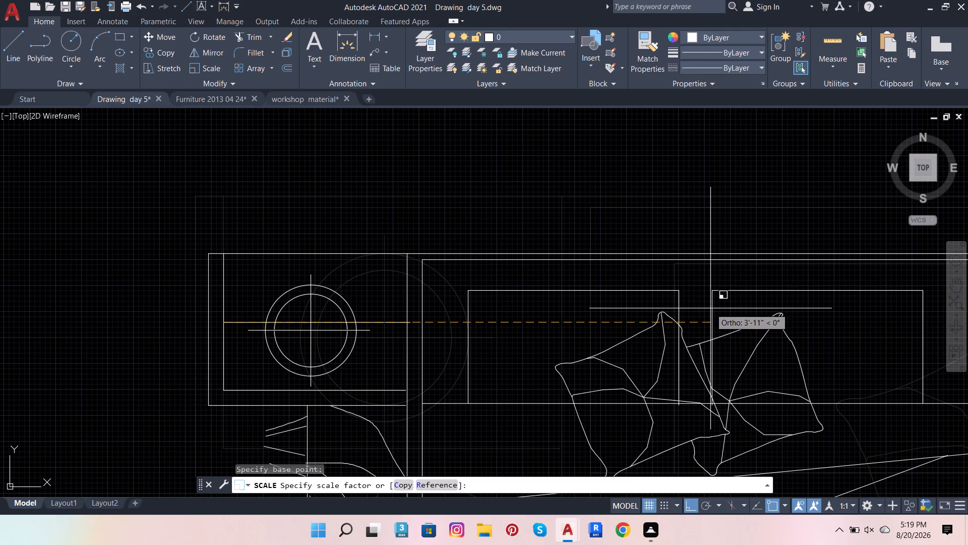
left_click(716, 308)
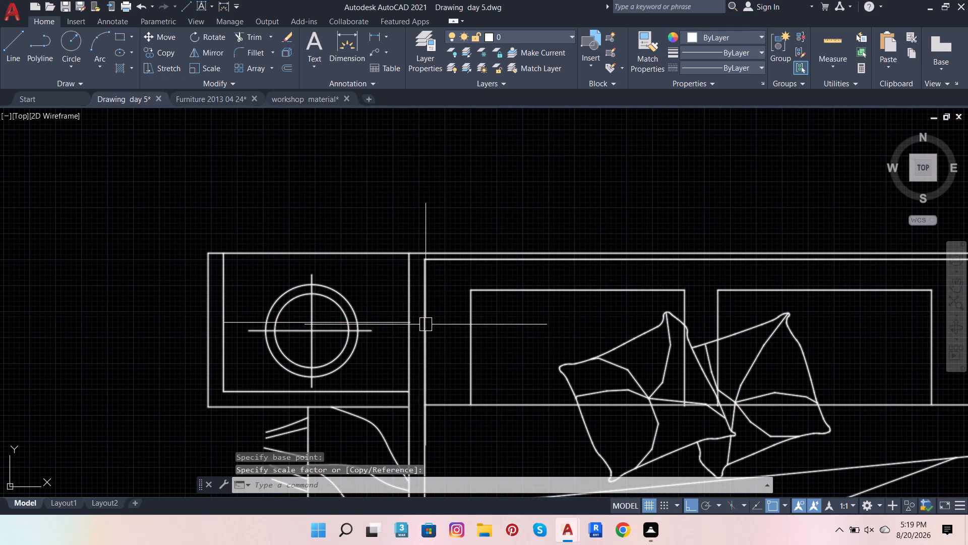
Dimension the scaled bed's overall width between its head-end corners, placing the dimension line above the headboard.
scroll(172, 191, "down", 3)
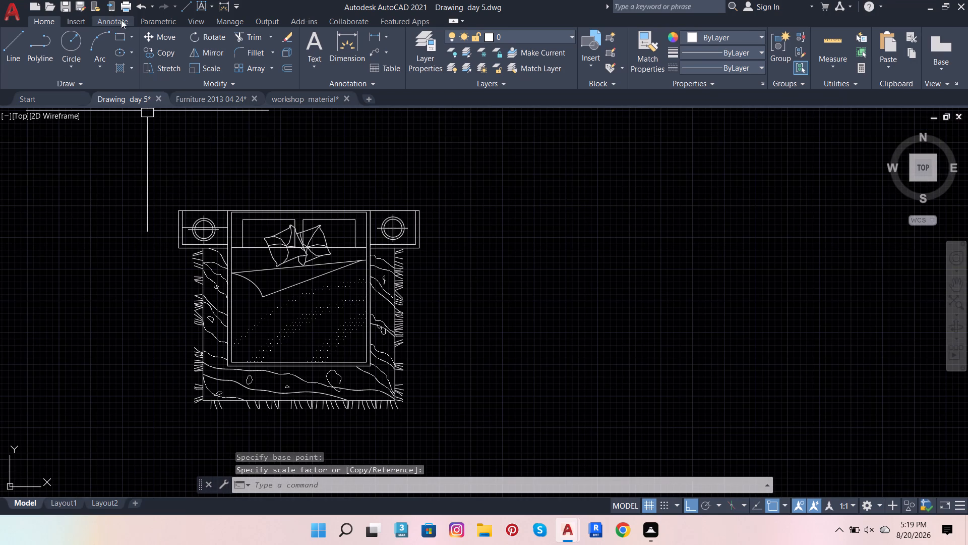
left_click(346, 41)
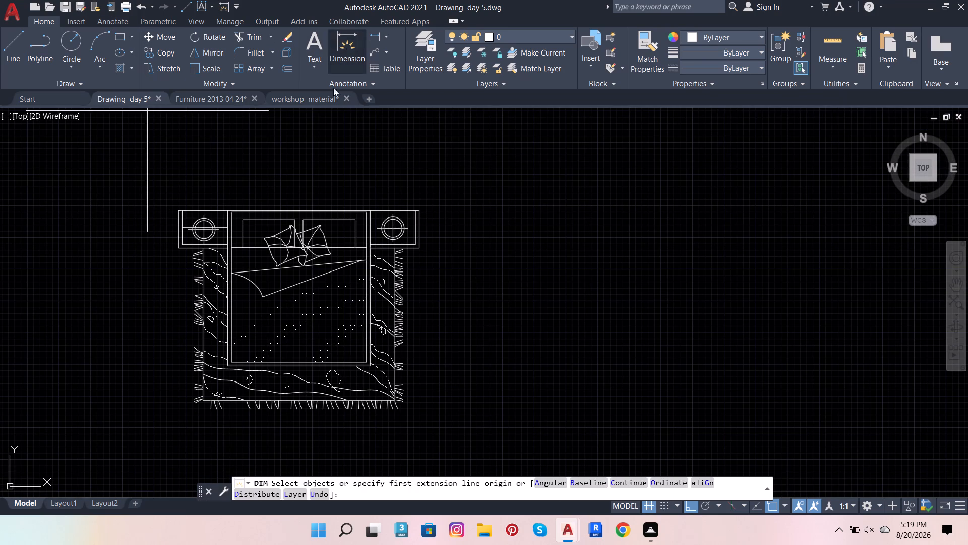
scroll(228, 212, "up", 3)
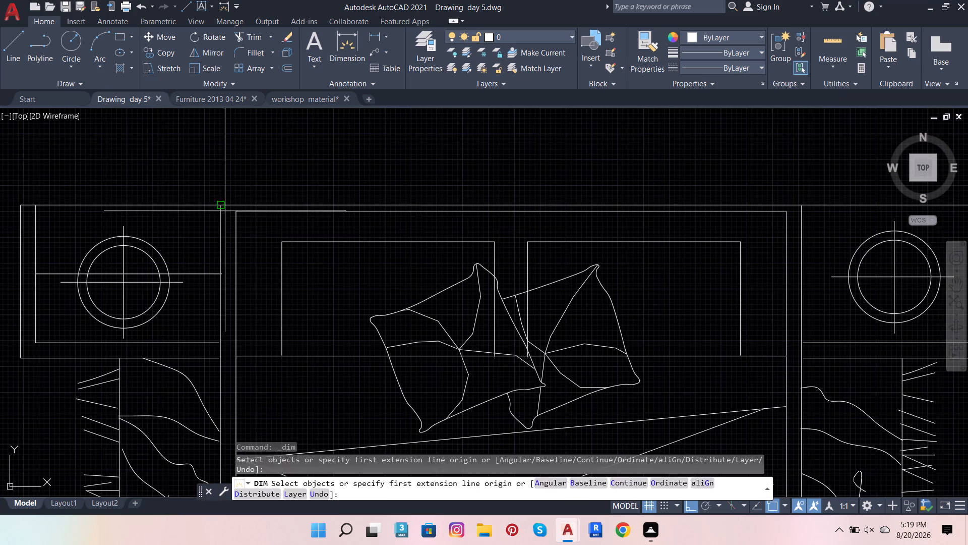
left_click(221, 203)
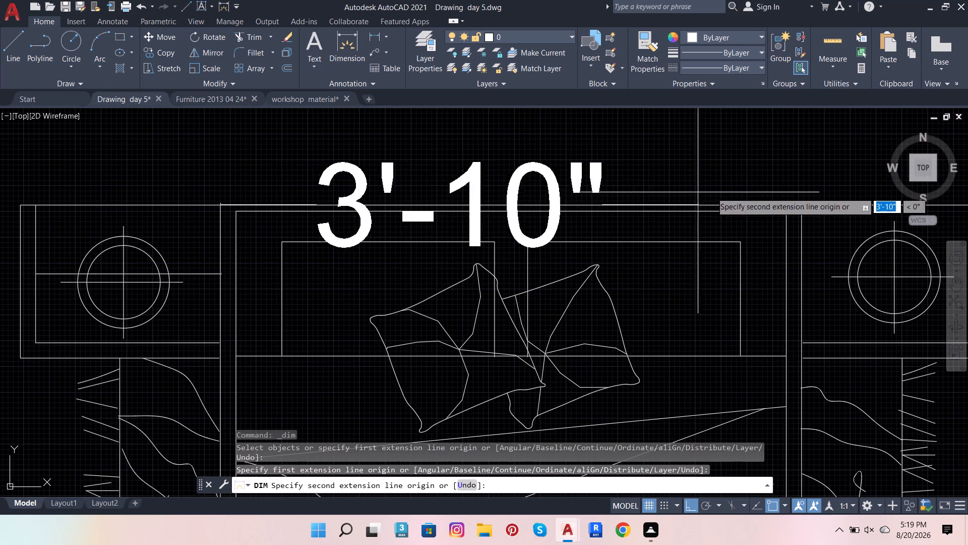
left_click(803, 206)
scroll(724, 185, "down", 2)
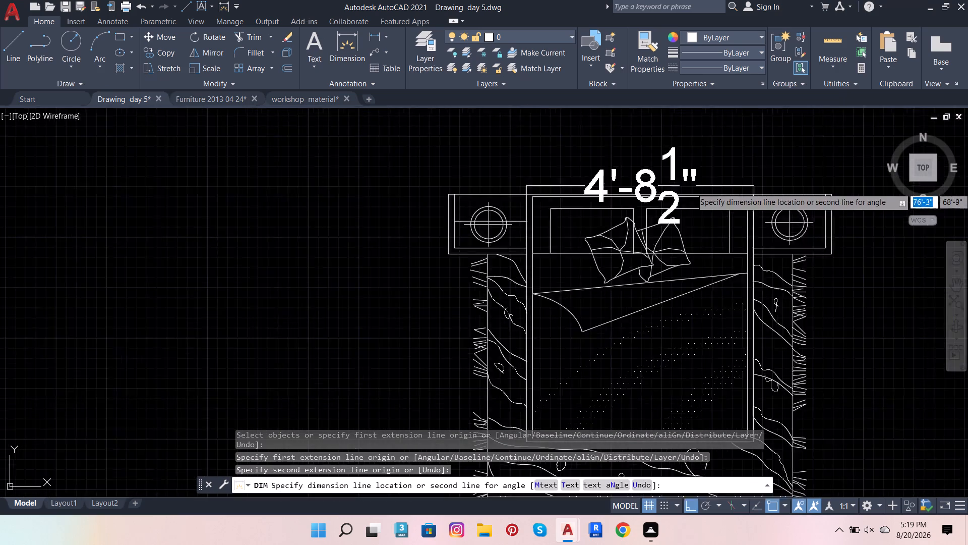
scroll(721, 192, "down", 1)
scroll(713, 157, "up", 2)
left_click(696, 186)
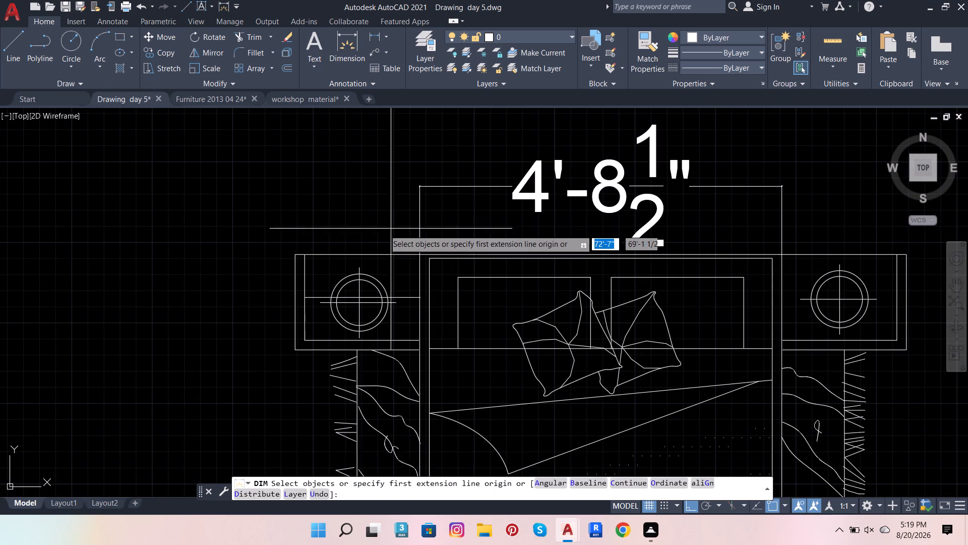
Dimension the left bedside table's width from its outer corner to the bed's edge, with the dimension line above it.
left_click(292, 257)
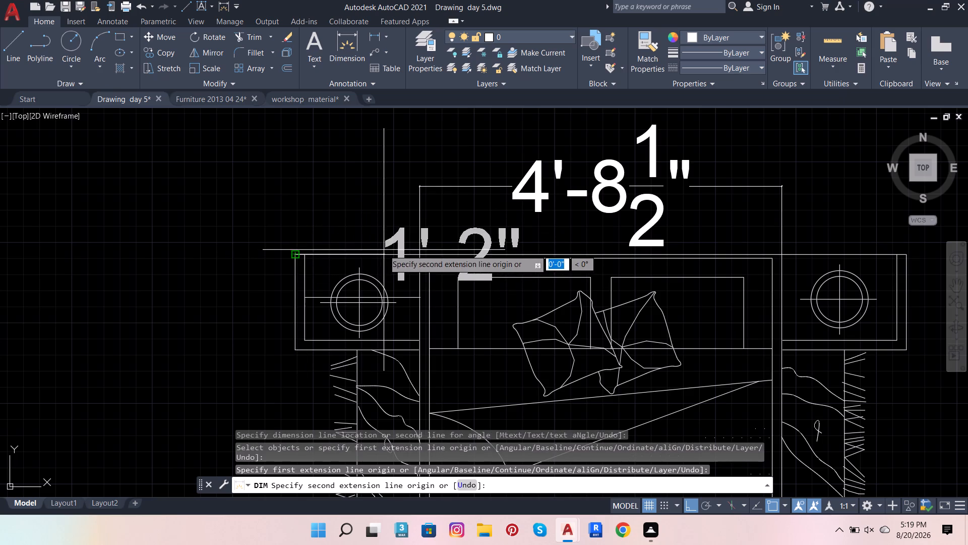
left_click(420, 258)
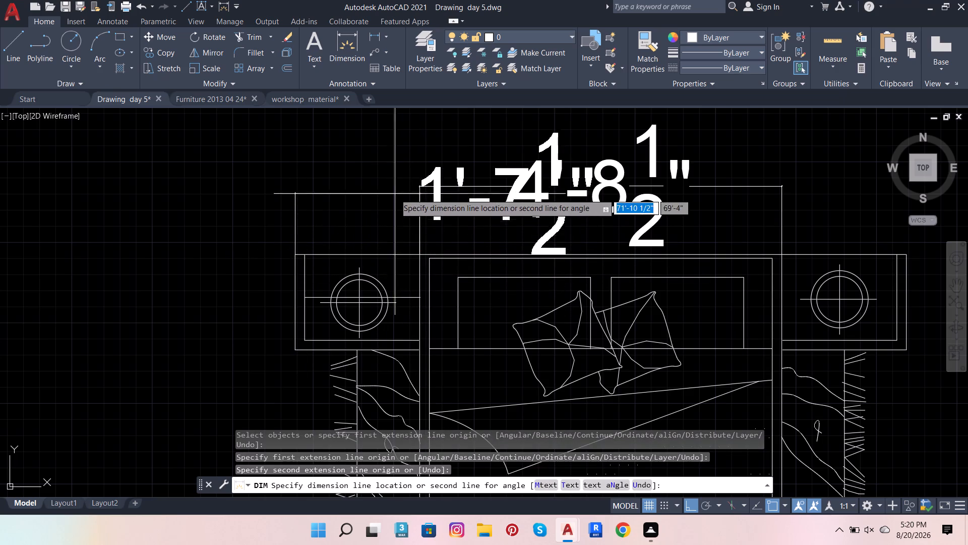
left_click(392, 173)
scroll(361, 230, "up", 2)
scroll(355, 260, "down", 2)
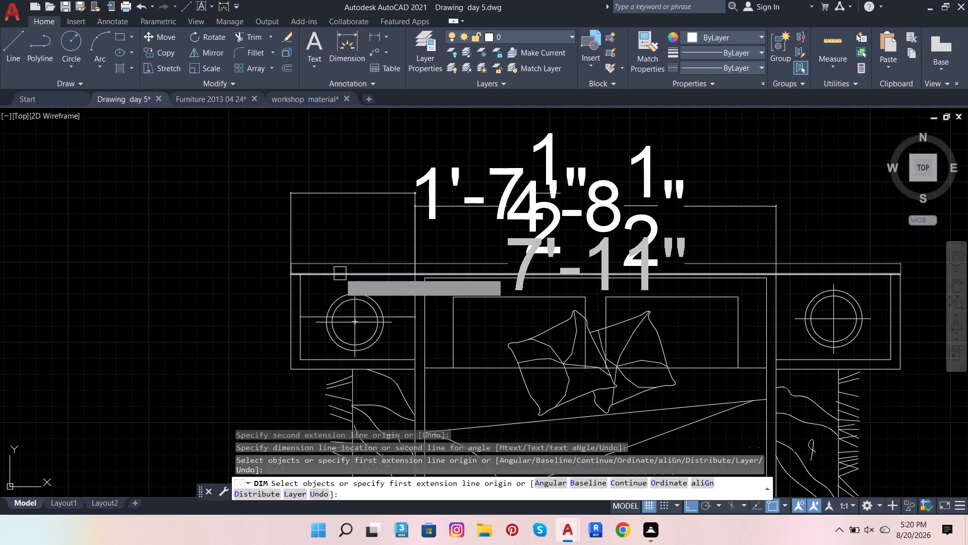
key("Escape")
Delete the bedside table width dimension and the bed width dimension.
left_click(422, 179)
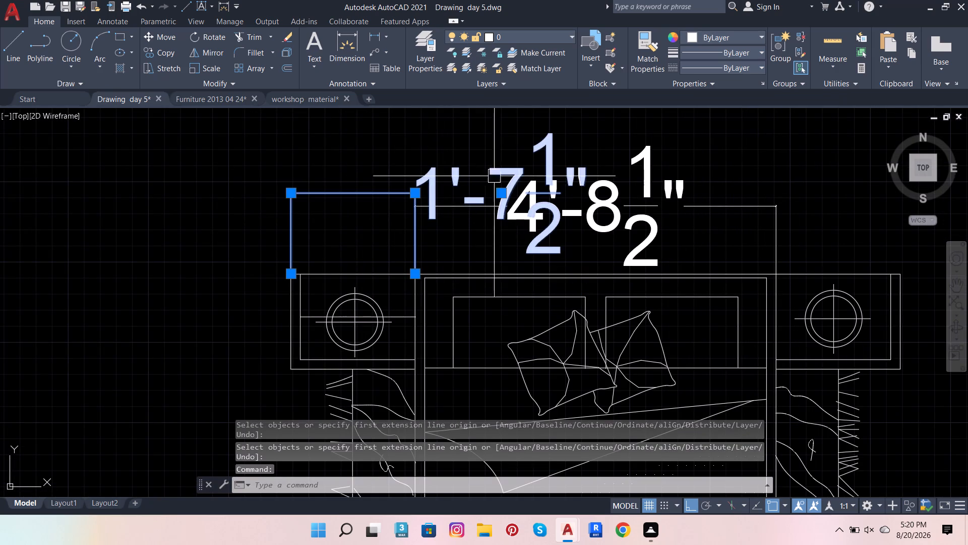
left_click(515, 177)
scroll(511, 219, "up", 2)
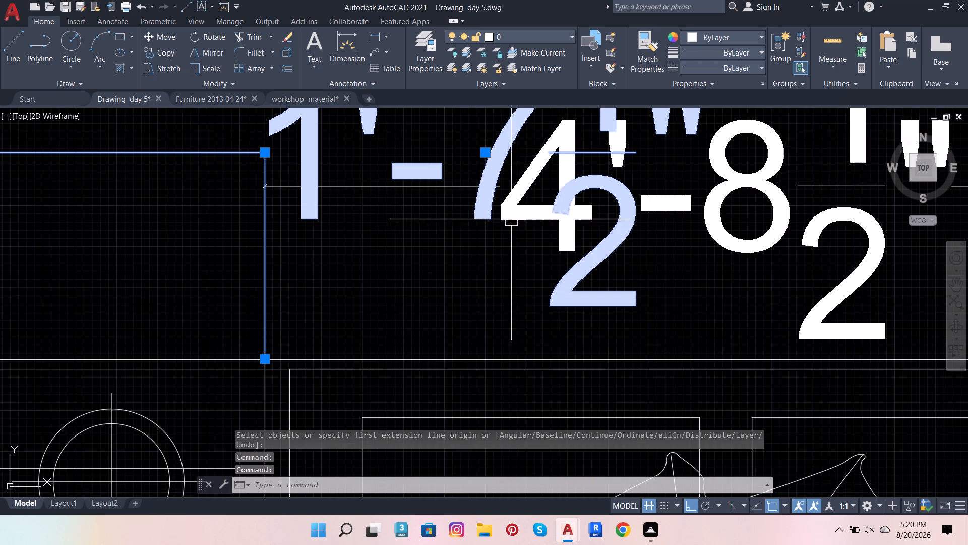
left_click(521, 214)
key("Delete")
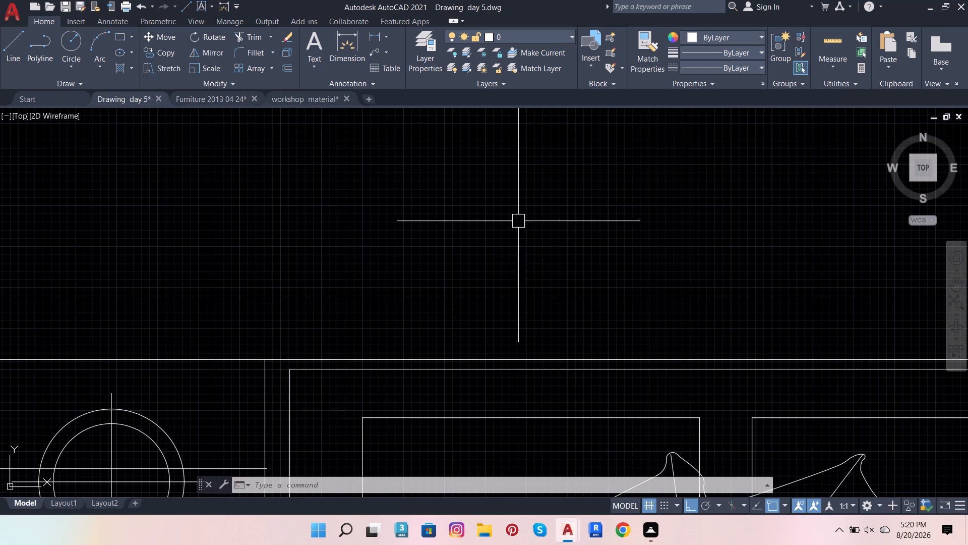
Scale the bed block again from the guide line's left end, fitting the bedside table's inner width to the guide line.
scroll(474, 265, "down", 2)
left_click(401, 307)
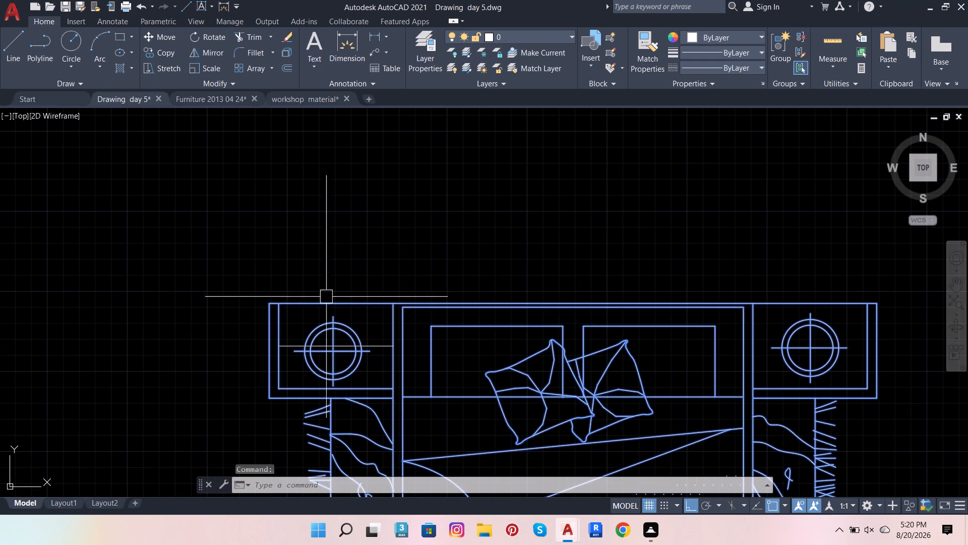
scroll(283, 298, "up", 2)
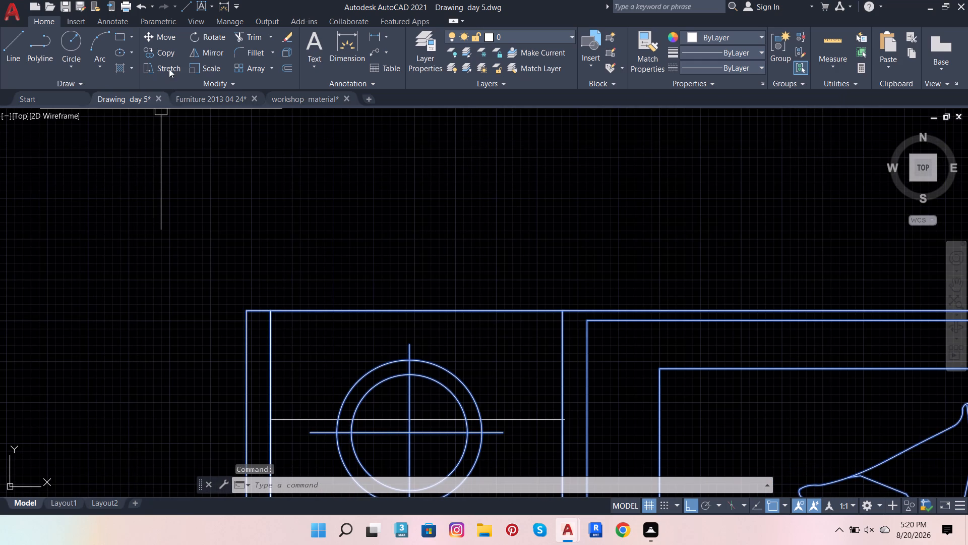
left_click(196, 71)
scroll(196, 72, "down", 2)
scroll(294, 299, "down", 2)
scroll(300, 355, "up", 2)
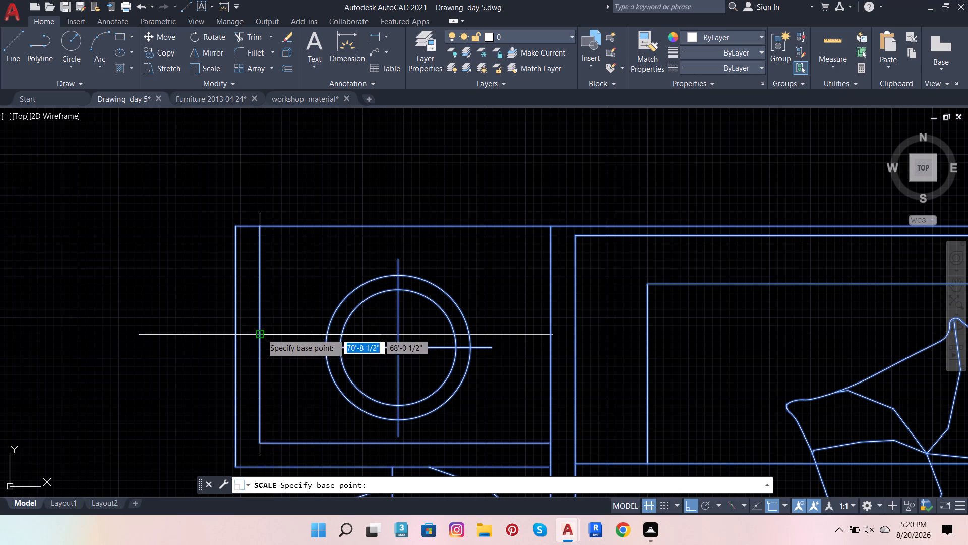
left_click(261, 334)
scroll(762, 318, "down", 2)
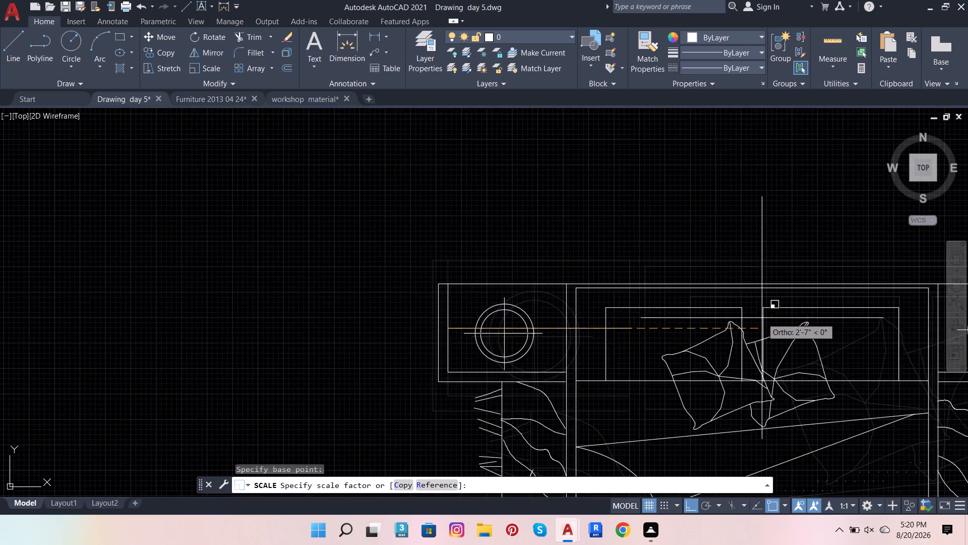
scroll(678, 328, "down", 4)
scroll(524, 329, "down", 2)
scroll(688, 328, "up", 3)
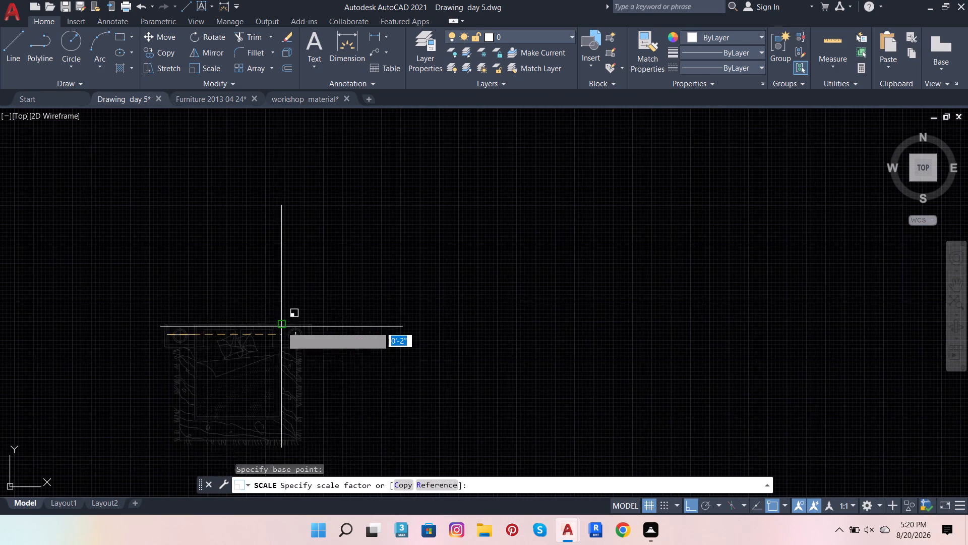
scroll(271, 326, "up", 2)
scroll(310, 332, "down", 2)
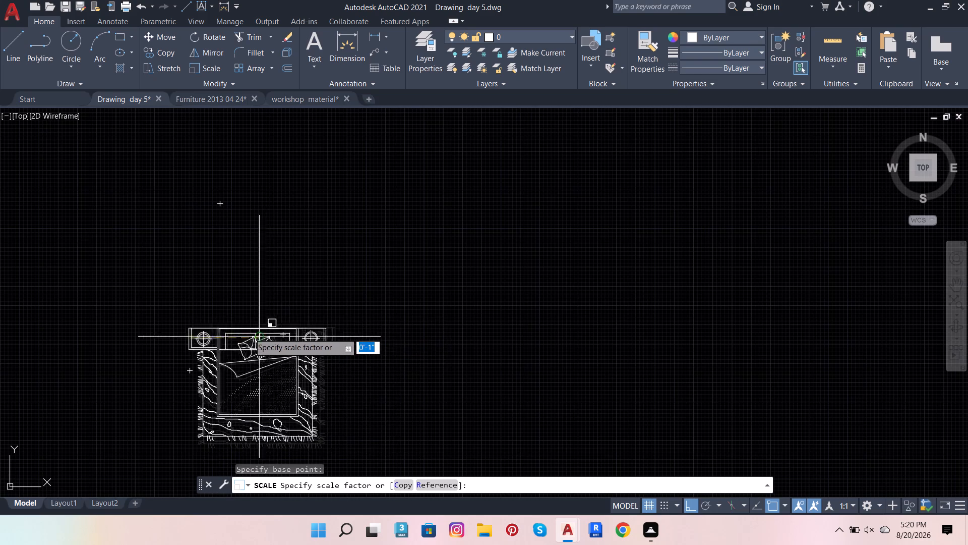
scroll(246, 333, "up", 2)
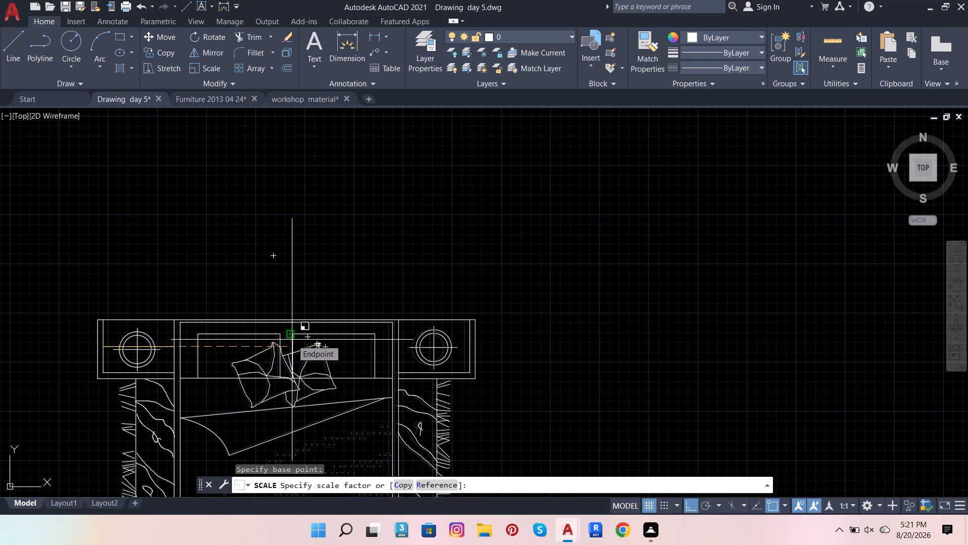
left_click(292, 340)
scroll(193, 357, "up", 2)
scroll(232, 325, "down", 1)
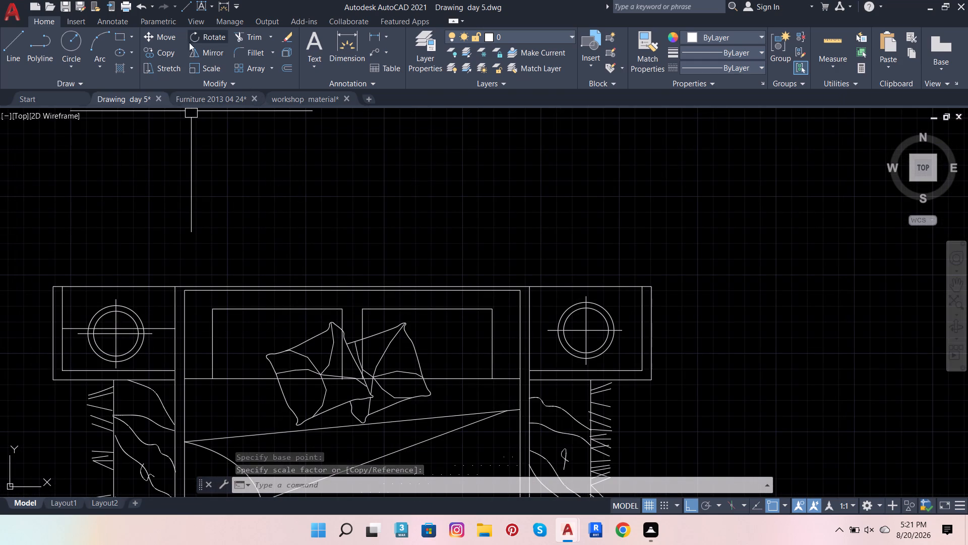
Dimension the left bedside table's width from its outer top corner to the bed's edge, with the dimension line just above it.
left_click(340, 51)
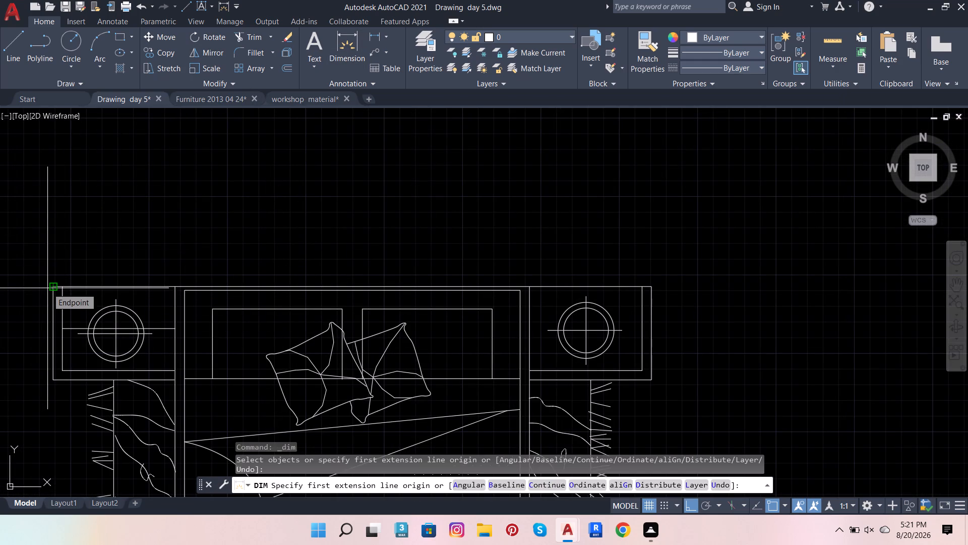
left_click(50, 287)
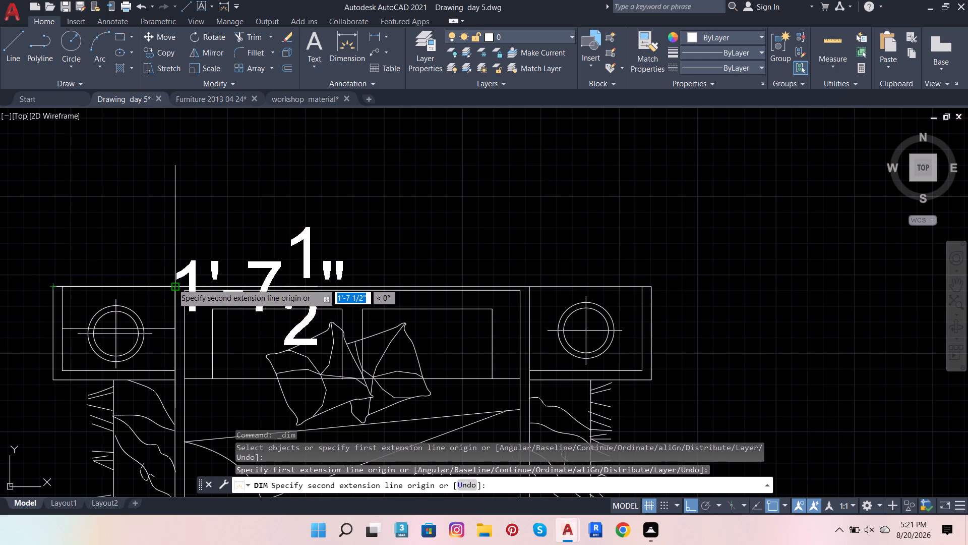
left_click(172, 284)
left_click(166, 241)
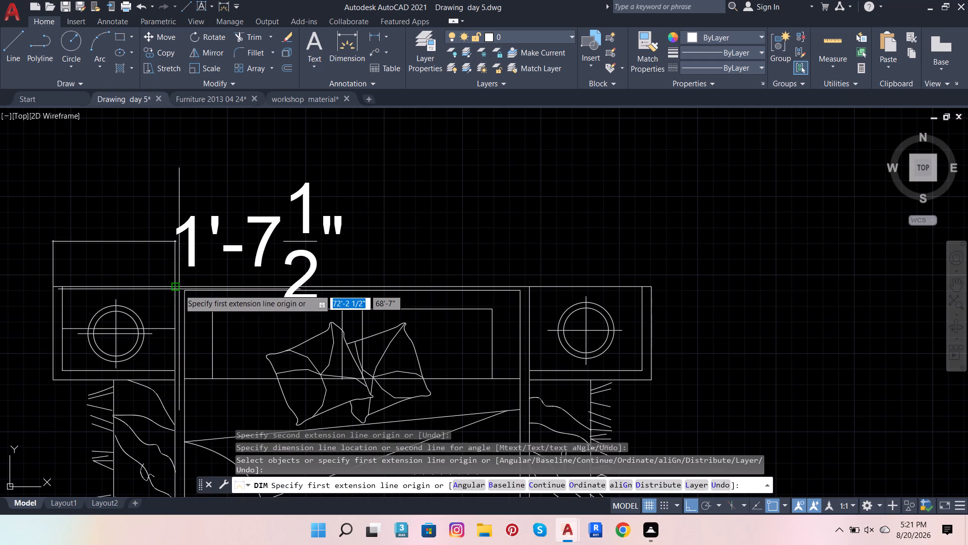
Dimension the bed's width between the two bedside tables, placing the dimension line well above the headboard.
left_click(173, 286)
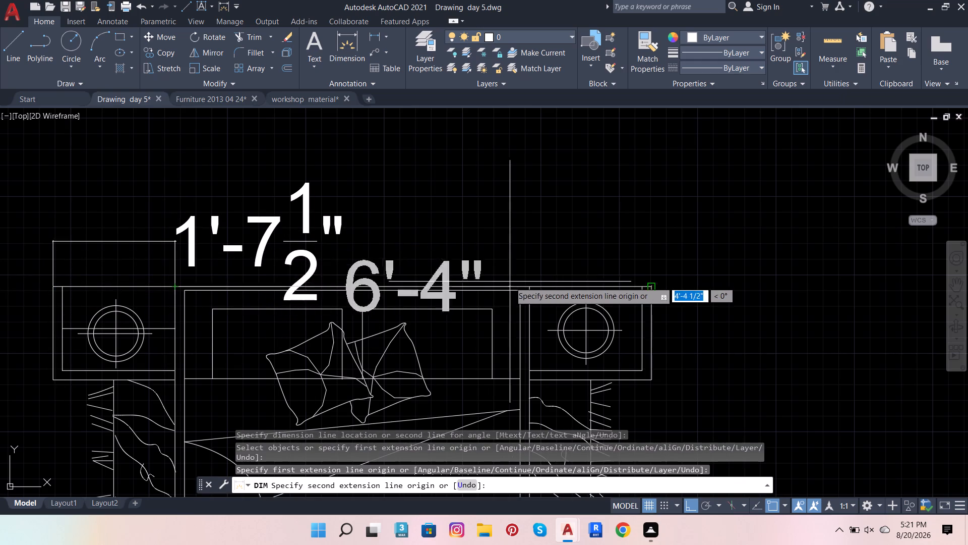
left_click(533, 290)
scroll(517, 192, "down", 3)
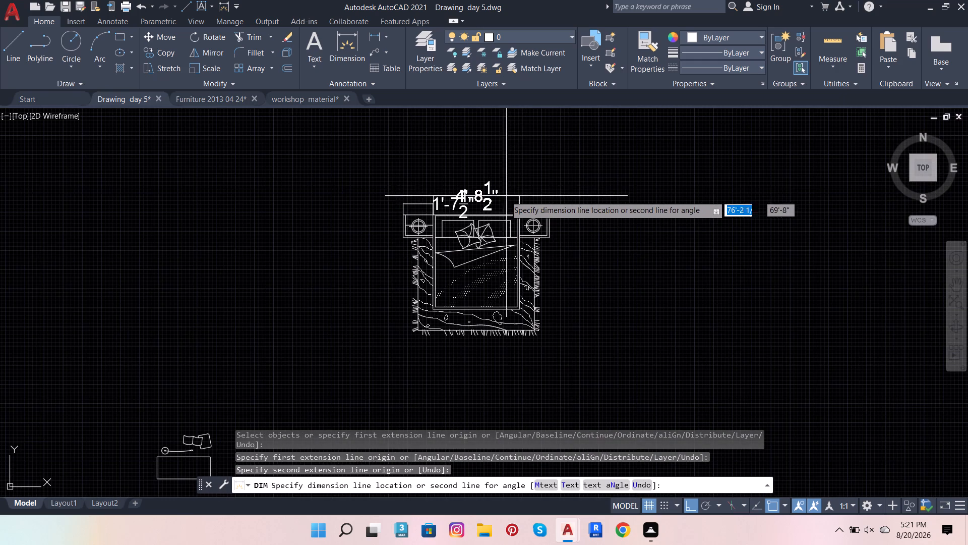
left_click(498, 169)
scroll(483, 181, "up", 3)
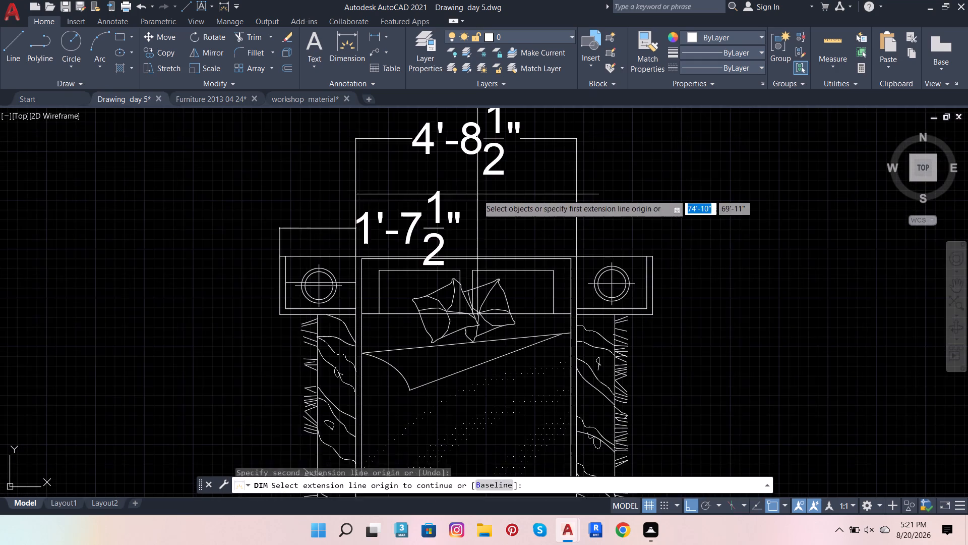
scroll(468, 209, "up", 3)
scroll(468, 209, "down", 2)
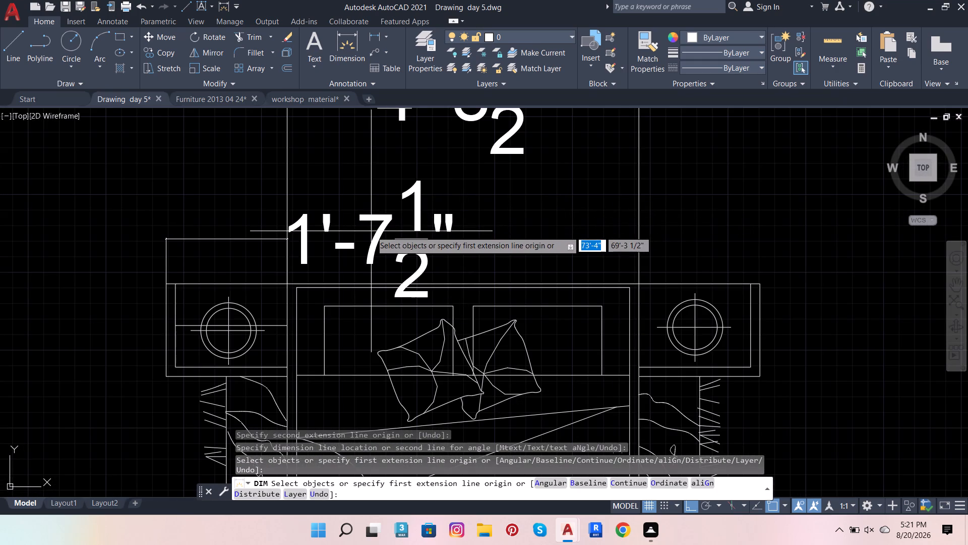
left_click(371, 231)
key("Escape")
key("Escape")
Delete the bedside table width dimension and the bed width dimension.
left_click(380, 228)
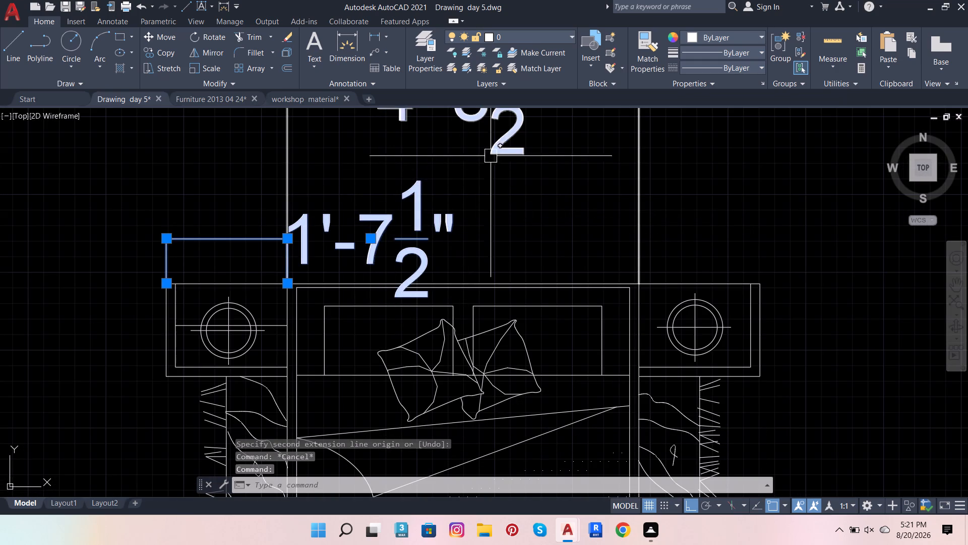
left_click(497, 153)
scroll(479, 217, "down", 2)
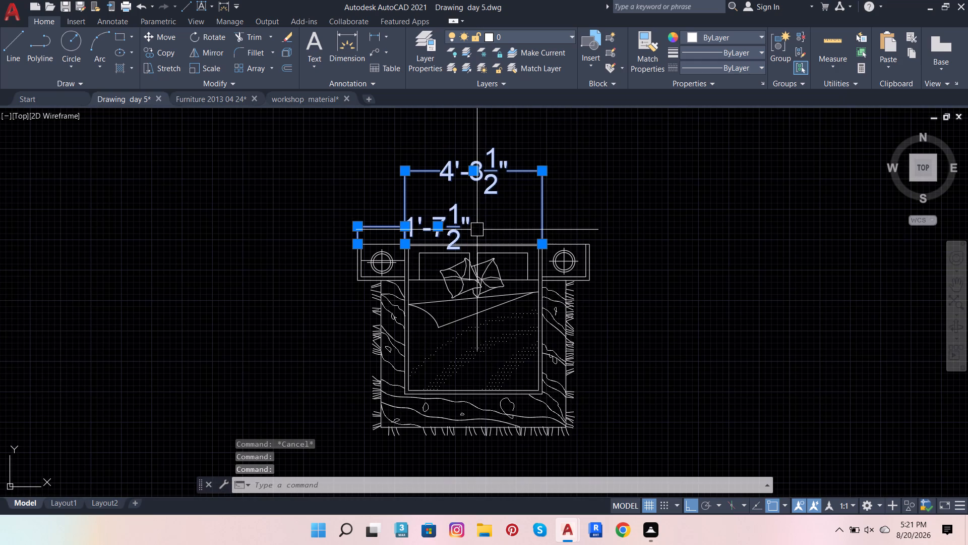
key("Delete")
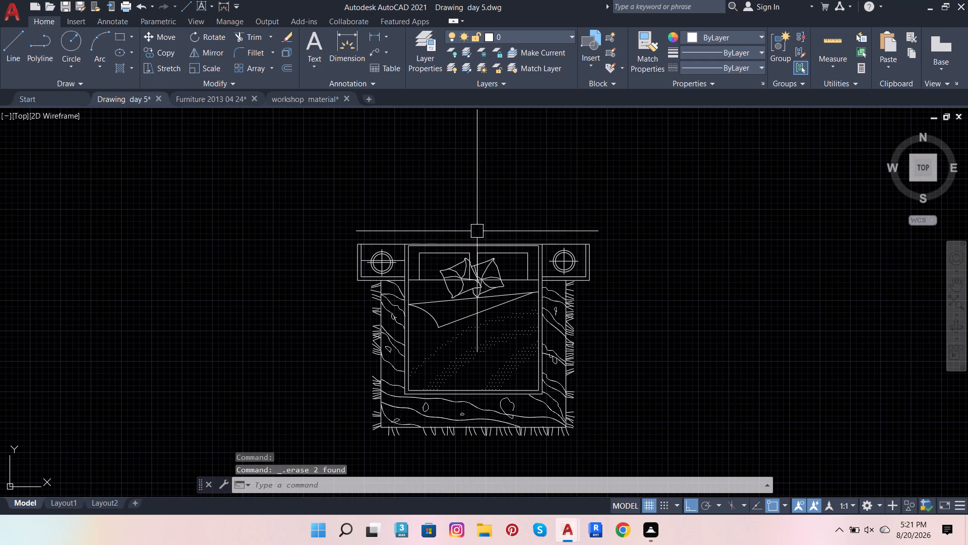
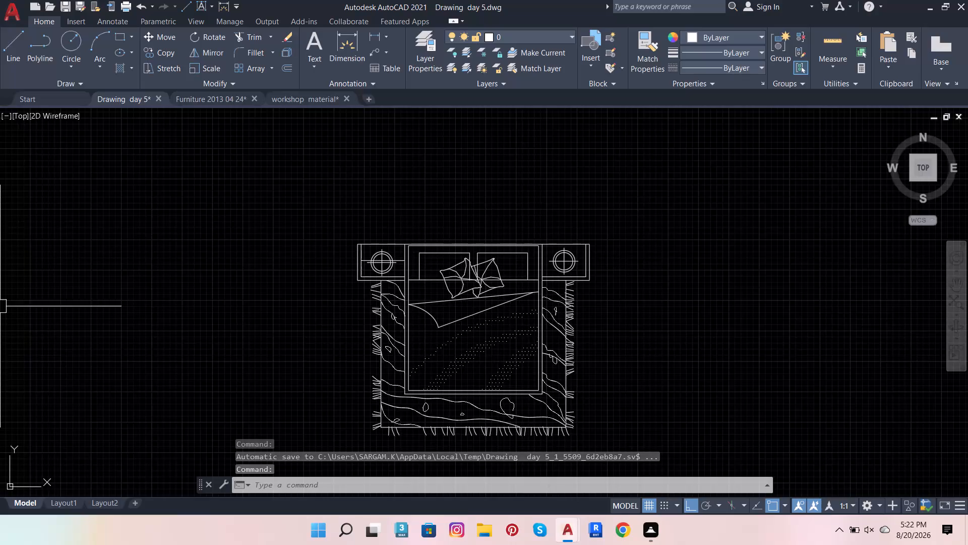
Move the guide line by its left end to the midpoint of the left bedside table's outer edge.
scroll(482, 255, "up", 3)
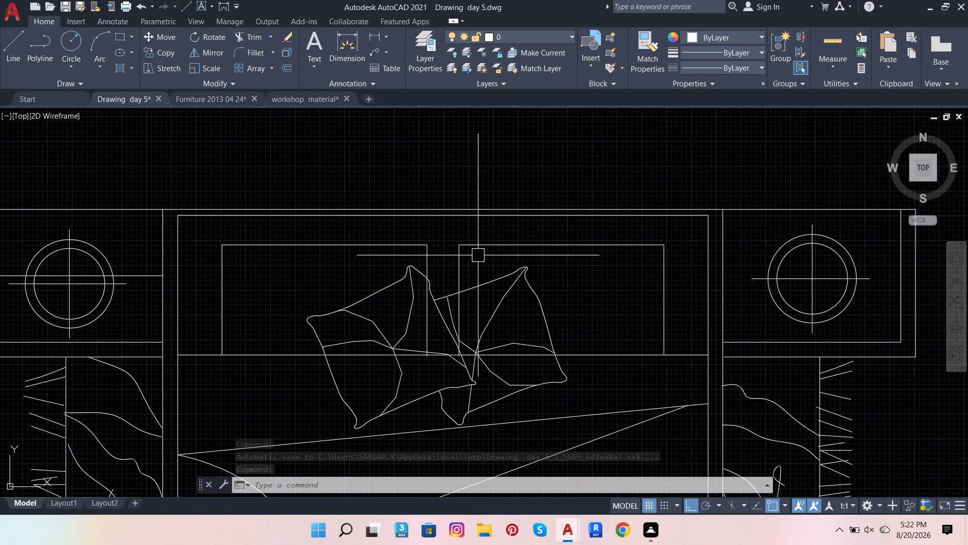
scroll(398, 259, "down", 2)
scroll(280, 254, "up", 2)
scroll(385, 250, "down", 1)
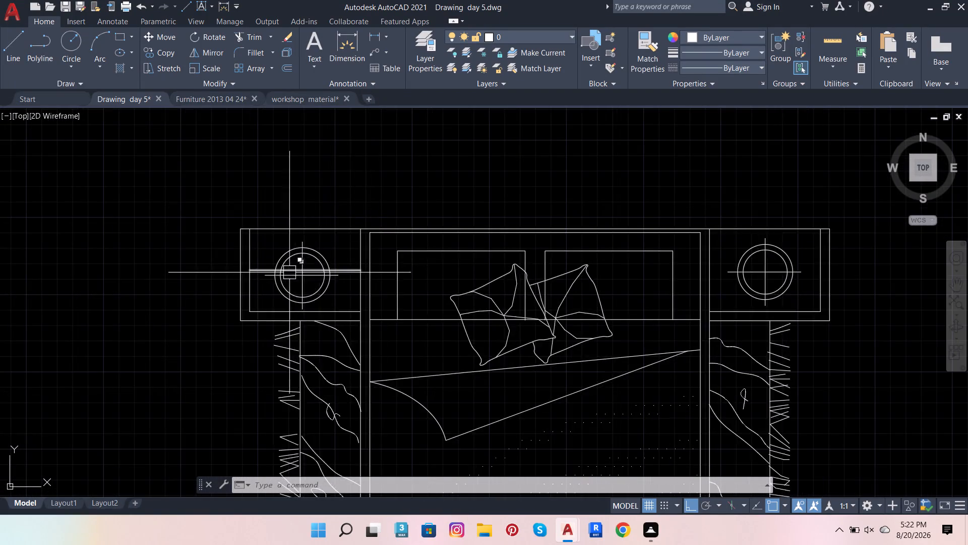
scroll(283, 275, "up", 1)
scroll(240, 247, "up", 3)
left_click(234, 324)
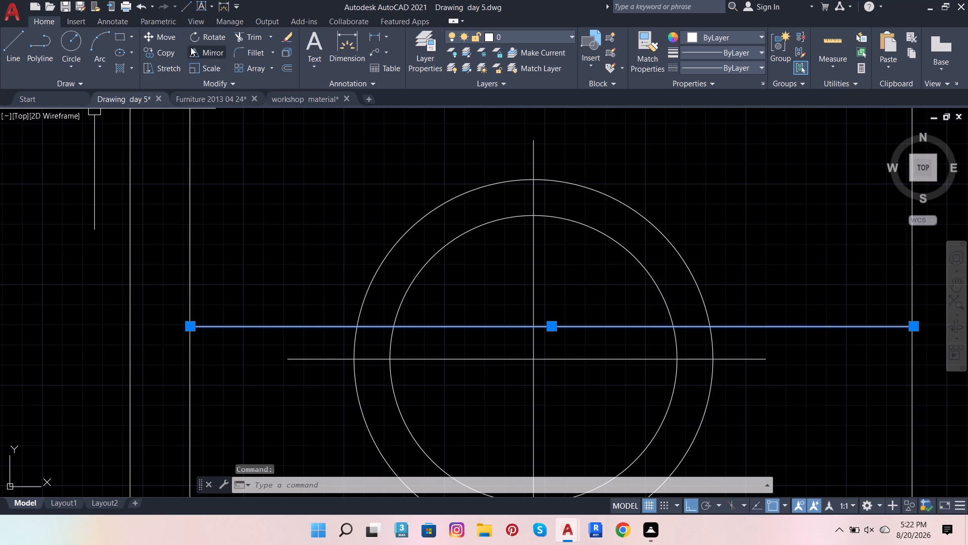
left_click(151, 36)
scroll(220, 158, "down", 2)
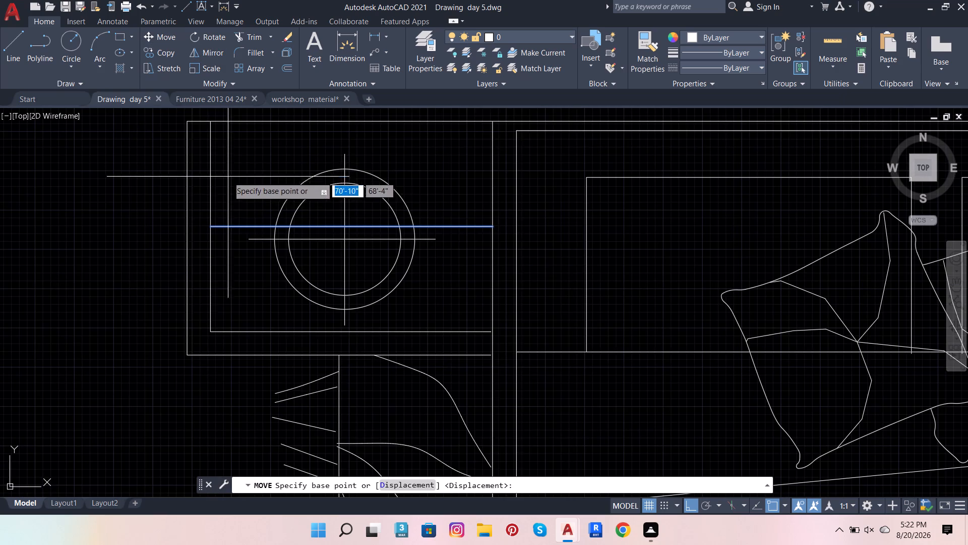
scroll(174, 213, "up", 1)
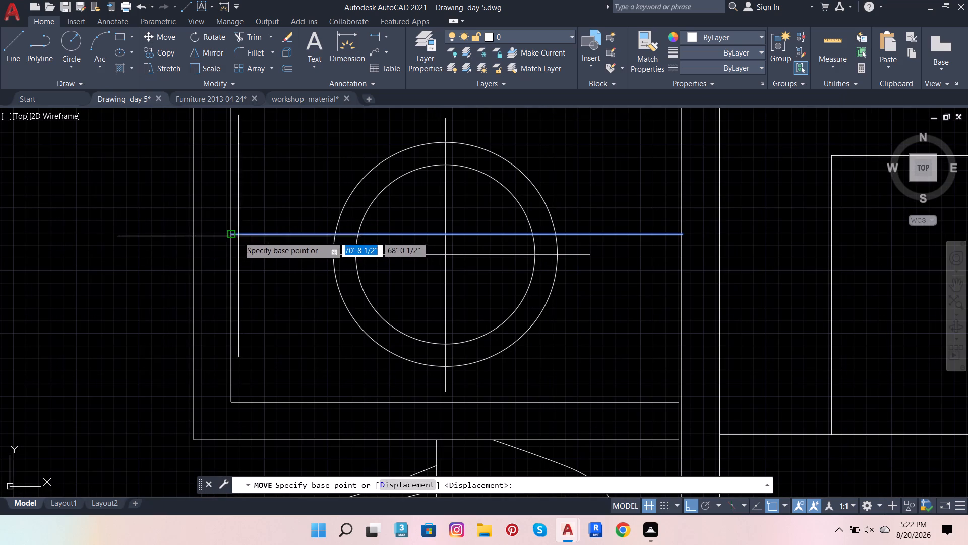
left_click(231, 231)
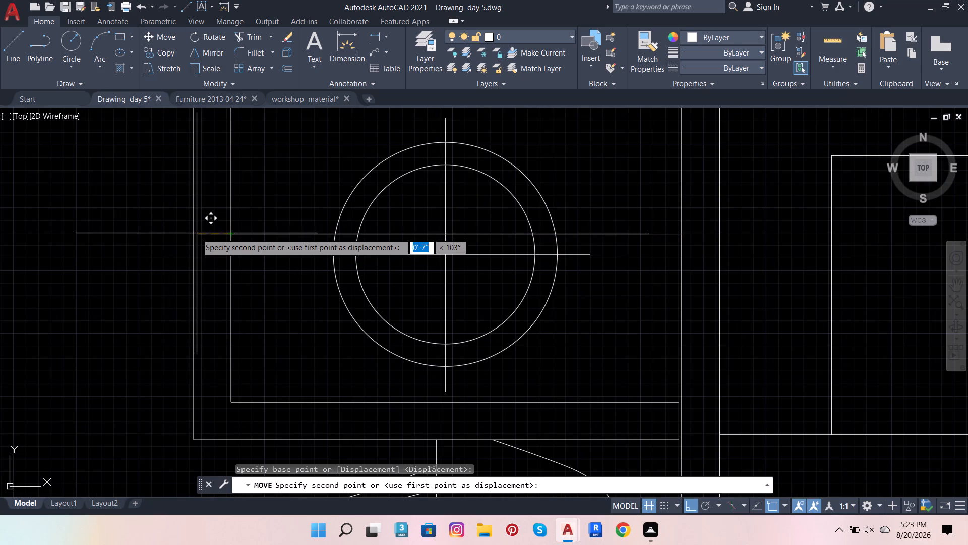
right_click(195, 234, "shift")
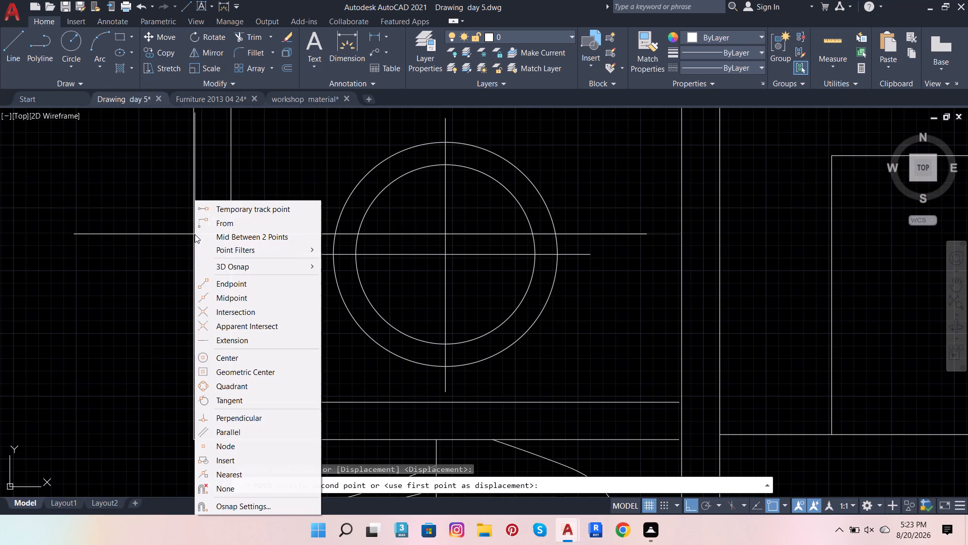
left_click(249, 298)
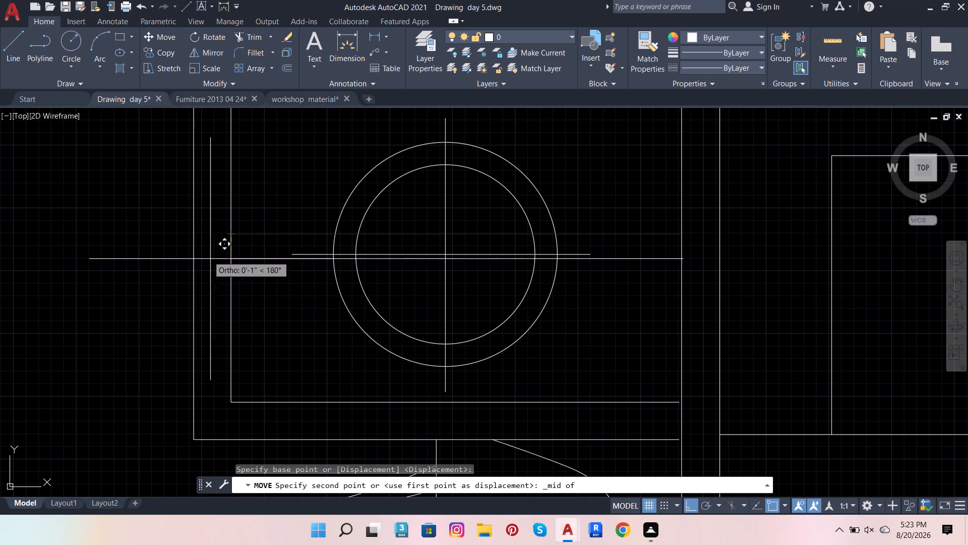
left_click(197, 253)
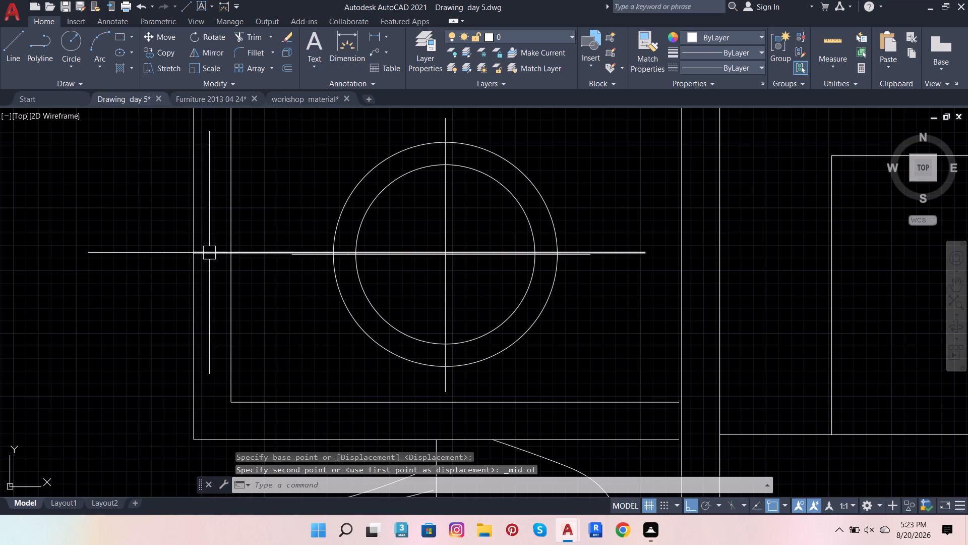
scroll(269, 273, "down", 2)
scroll(353, 290, "up", 2)
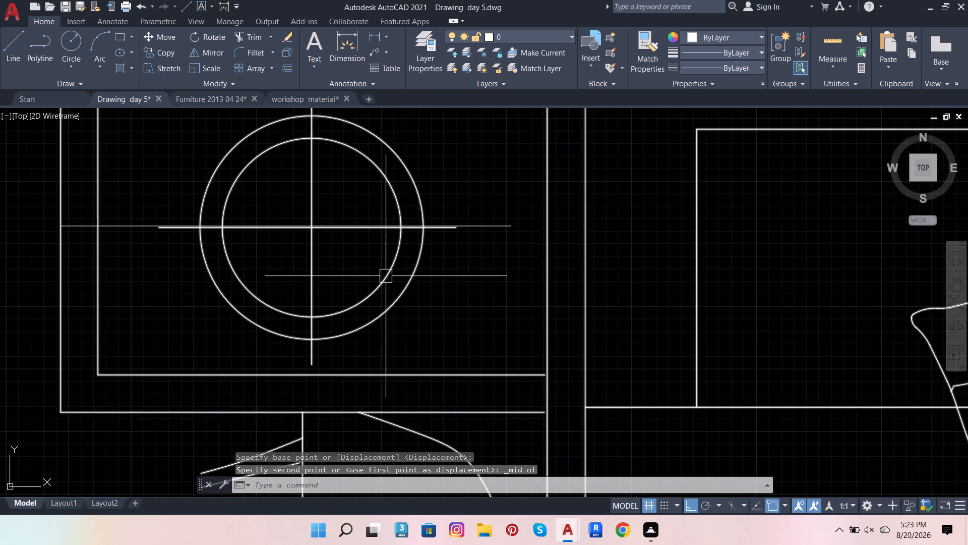
key("Escape")
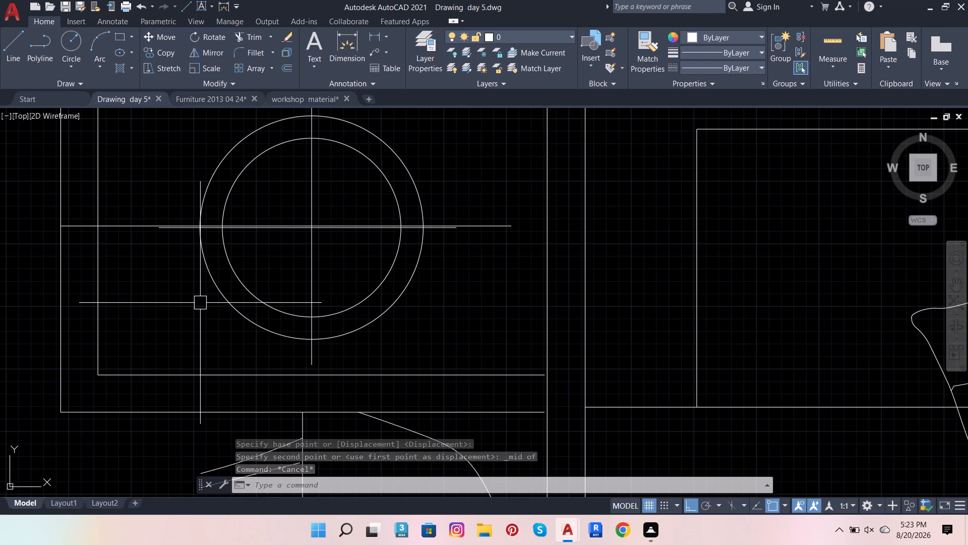
Scale the bed block from the guide line's left end, fitting the left bedside table's full outer width to the guide line.
left_click(90, 364)
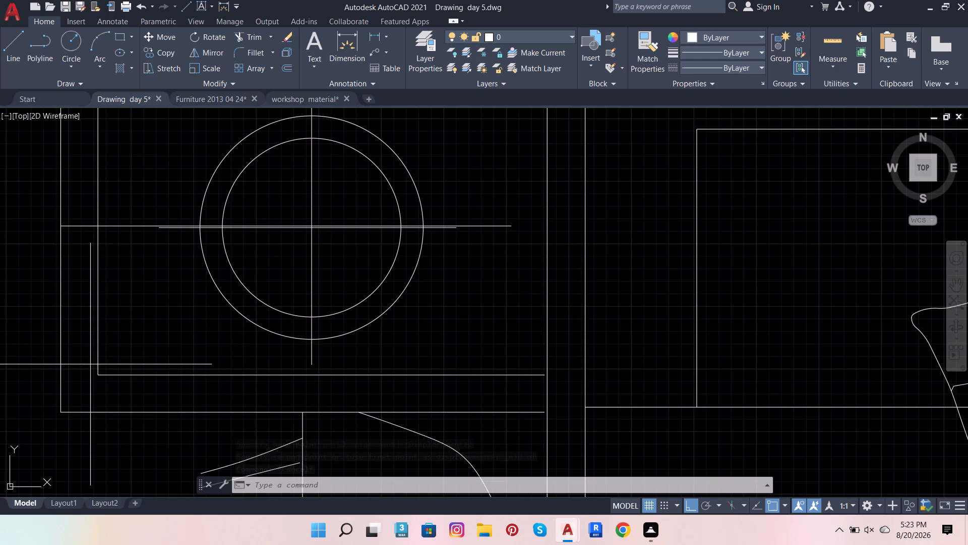
left_click(103, 362)
left_click(104, 371)
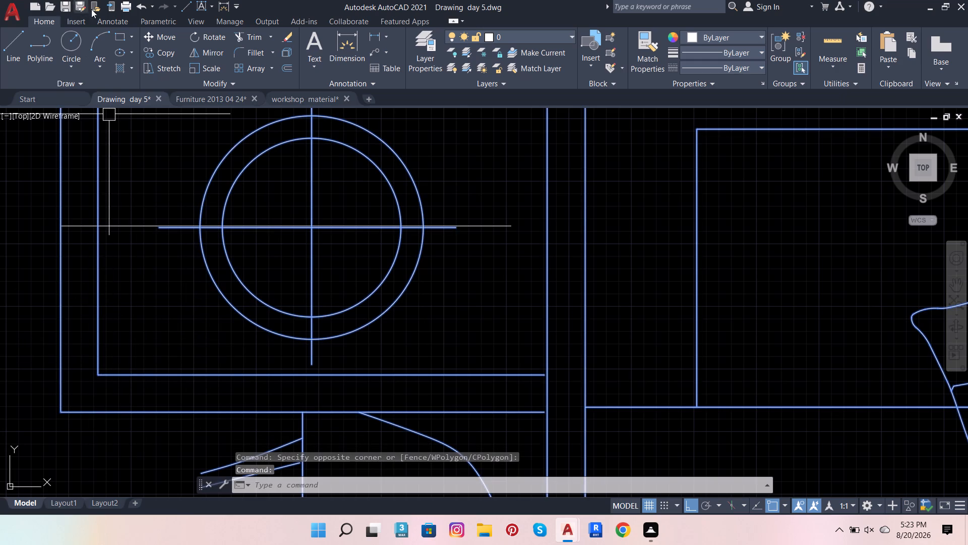
left_click(204, 71)
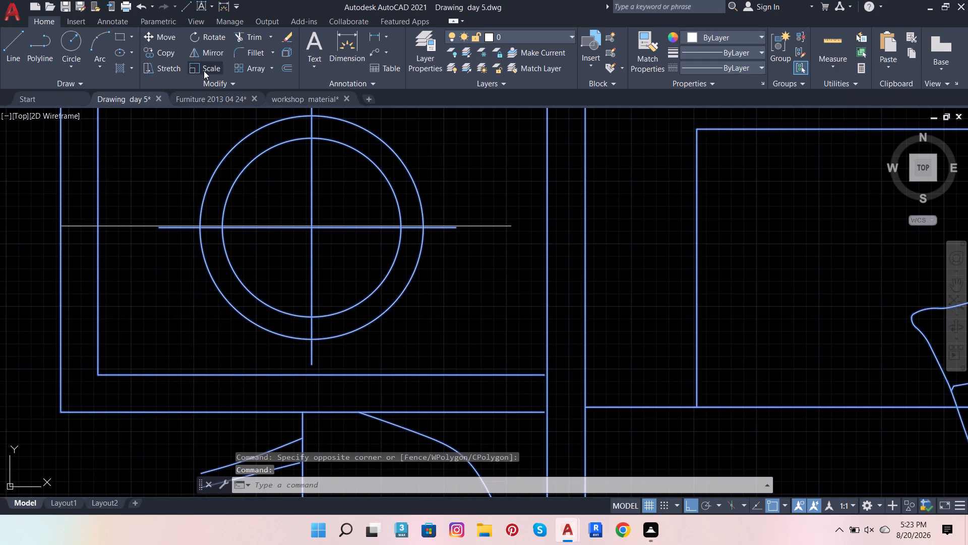
left_click(59, 225)
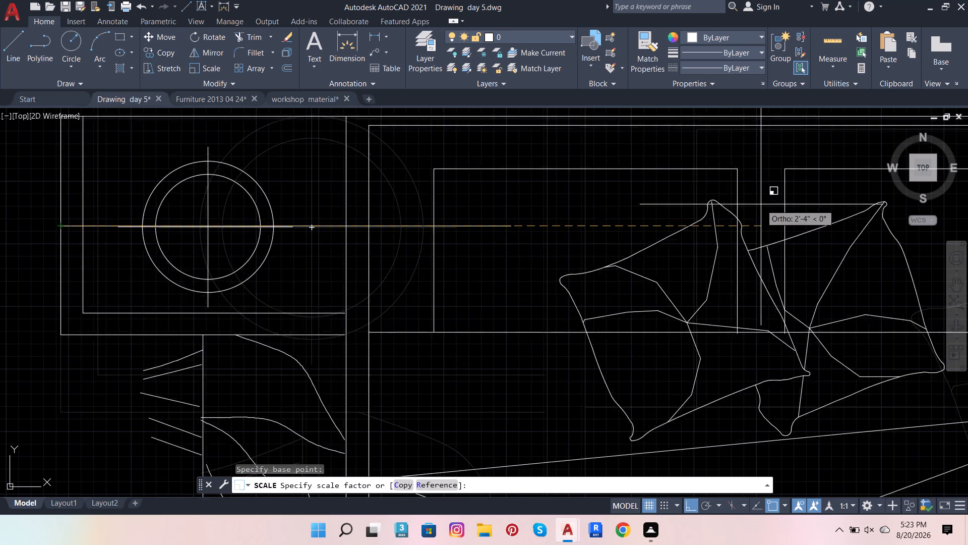
scroll(774, 207, "down", 6)
scroll(752, 234, "up", 3)
scroll(795, 216, "up", 4)
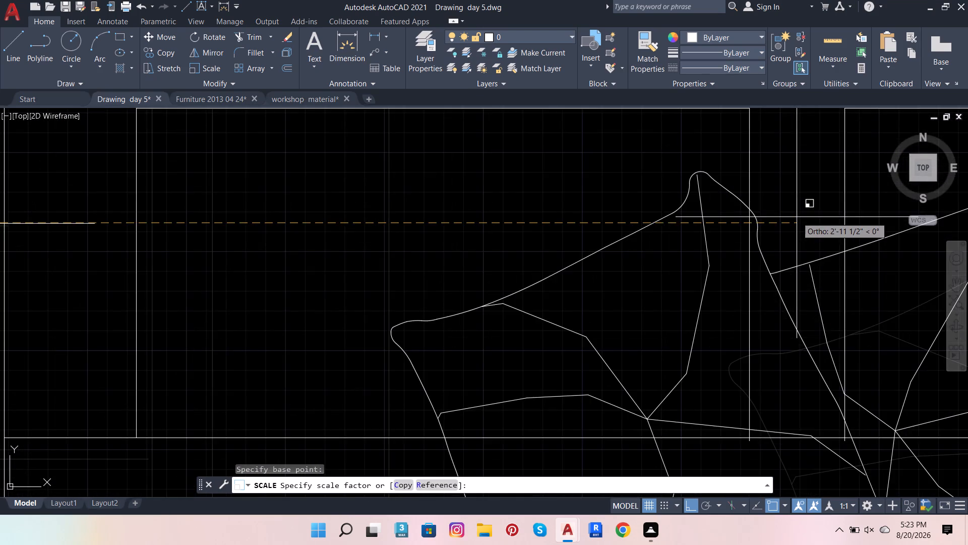
scroll(797, 218, "down", 2)
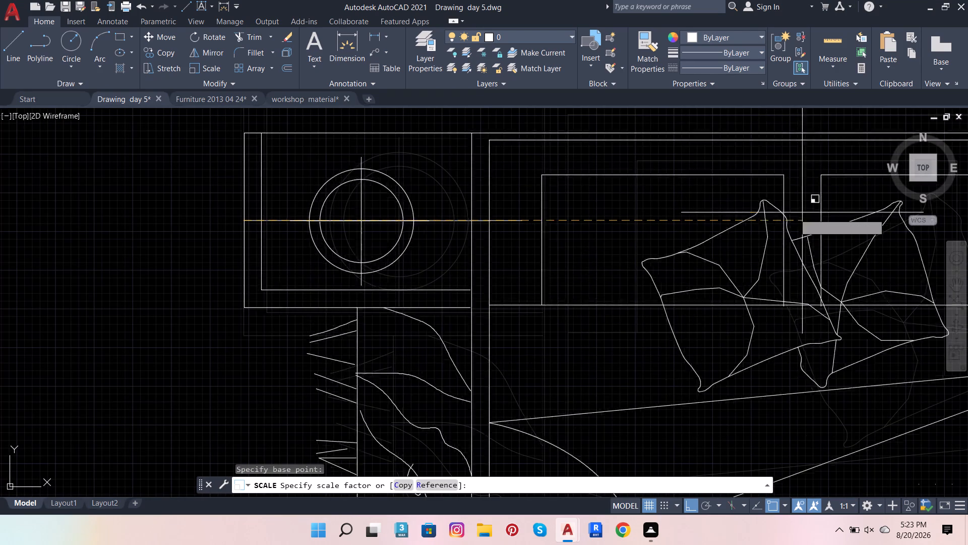
scroll(676, 227, "down", 3)
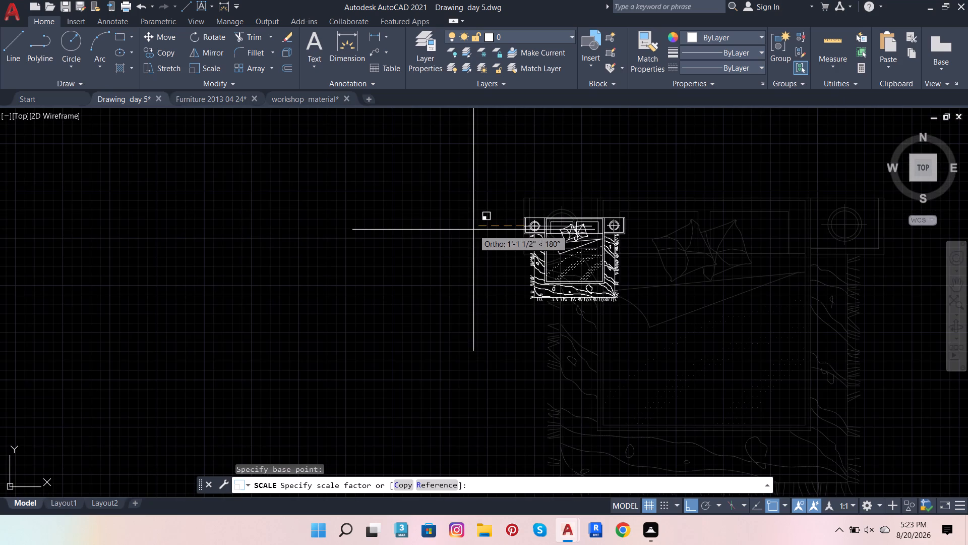
scroll(472, 230, "down", 1)
scroll(634, 225, "up", 2)
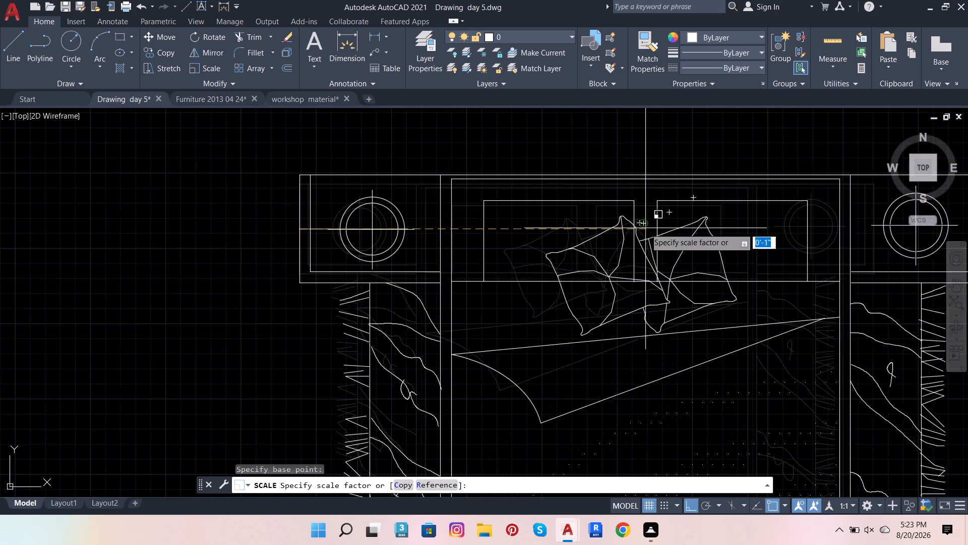
scroll(646, 228, "up", 1)
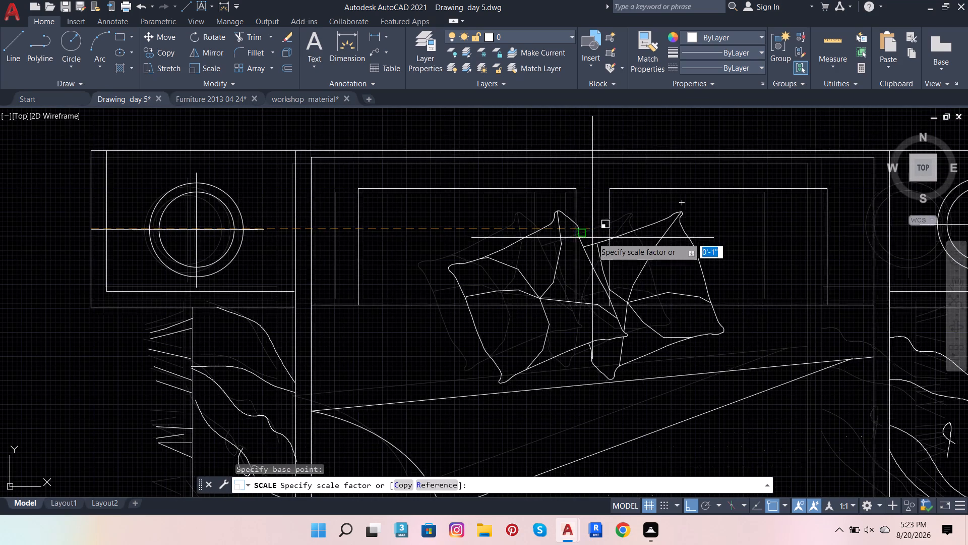
scroll(451, 239, "down", 1)
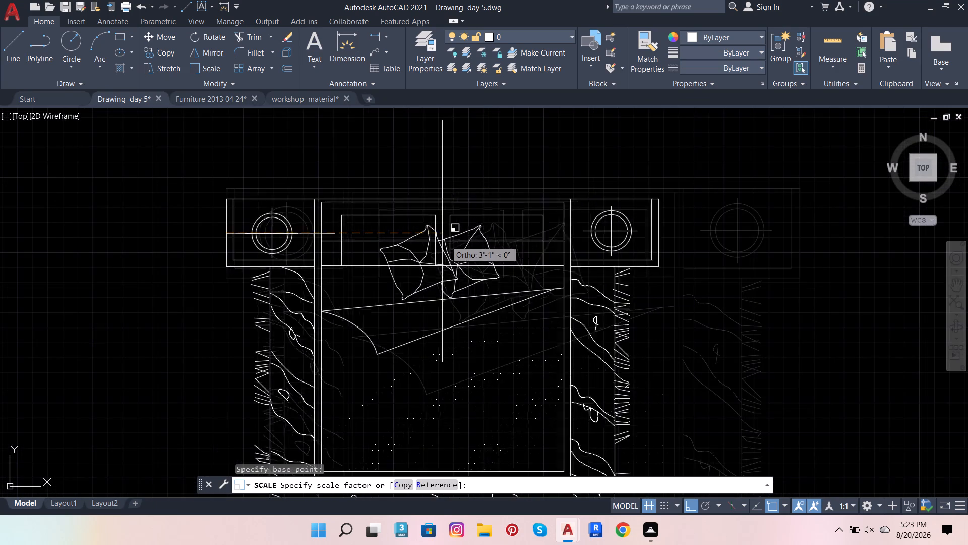
scroll(255, 254, "up", 3)
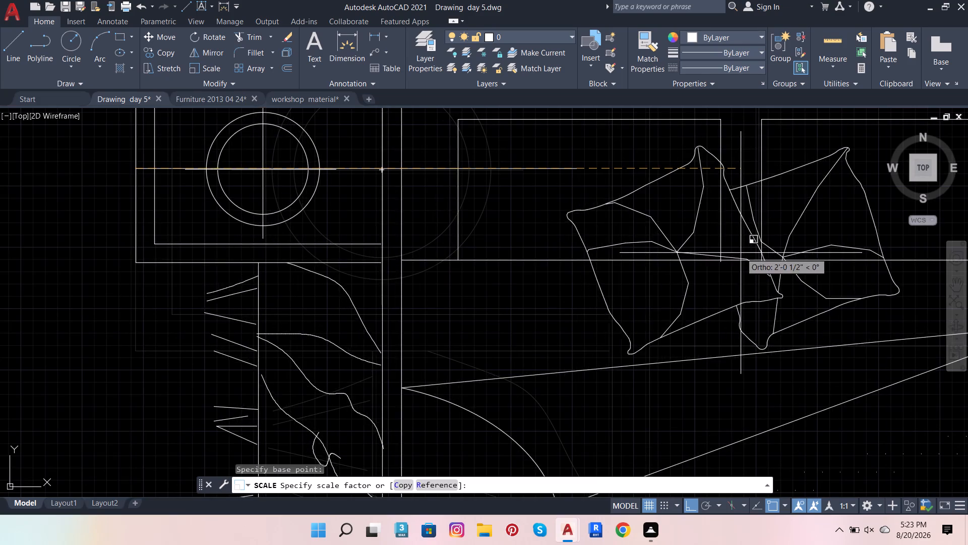
scroll(678, 271, "down", 2)
scroll(335, 271, "down", 3)
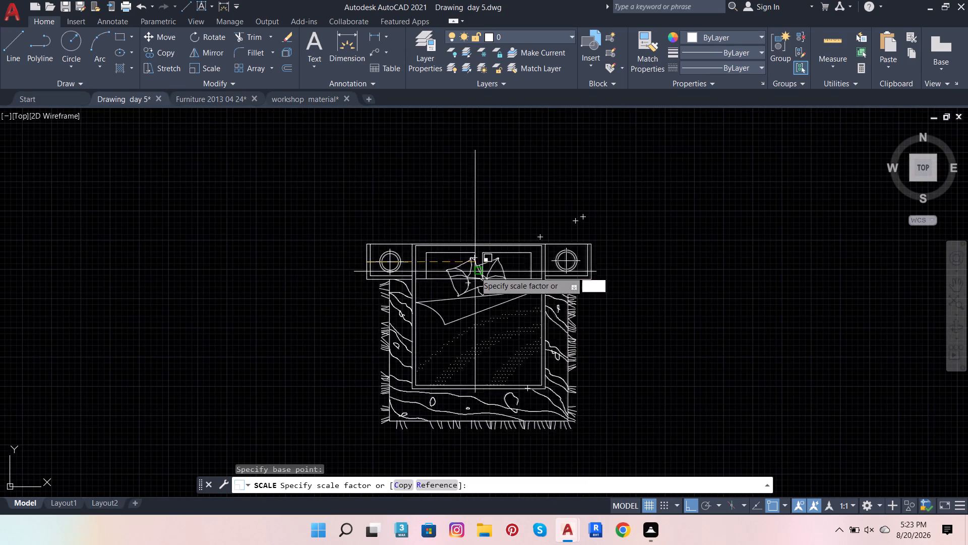
scroll(475, 271, "up", 2)
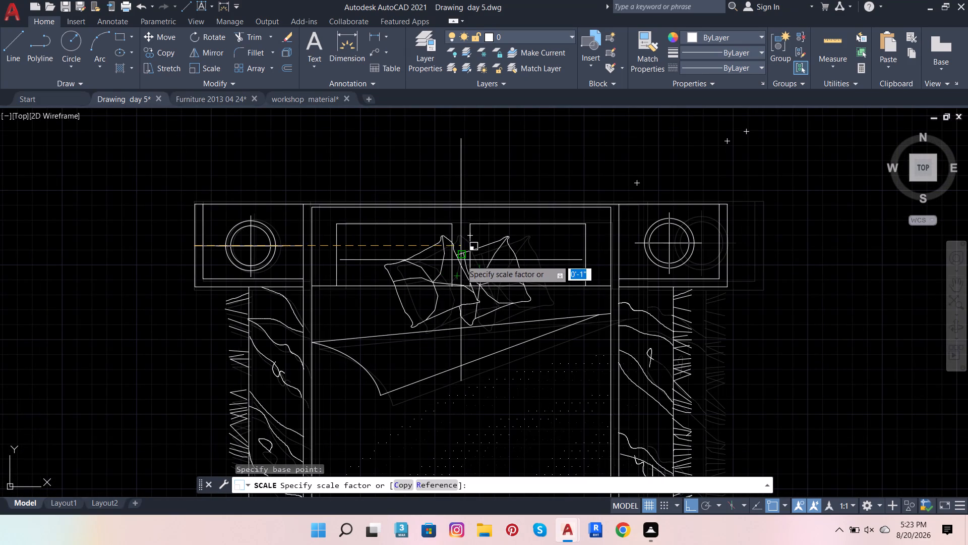
scroll(452, 254, "up", 2)
scroll(452, 254, "down", 1)
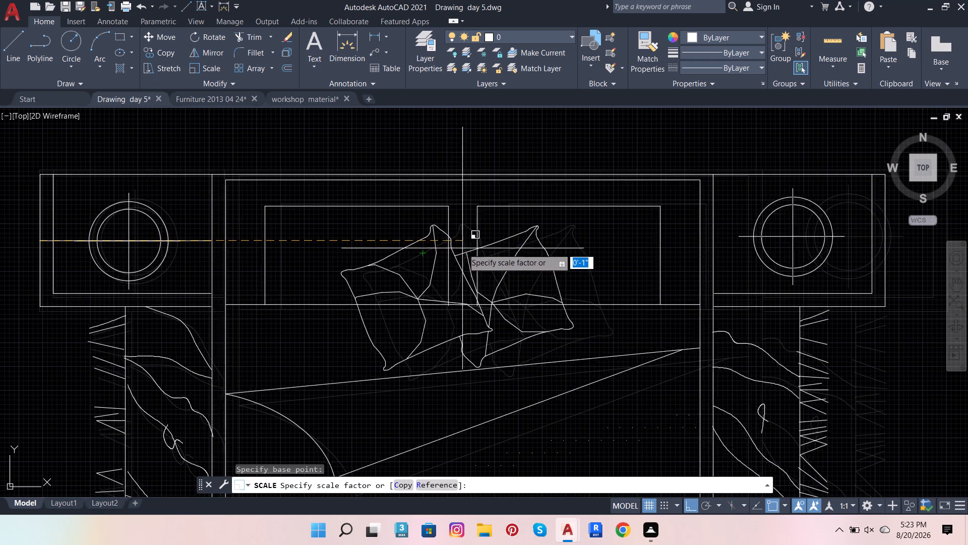
left_click(460, 248)
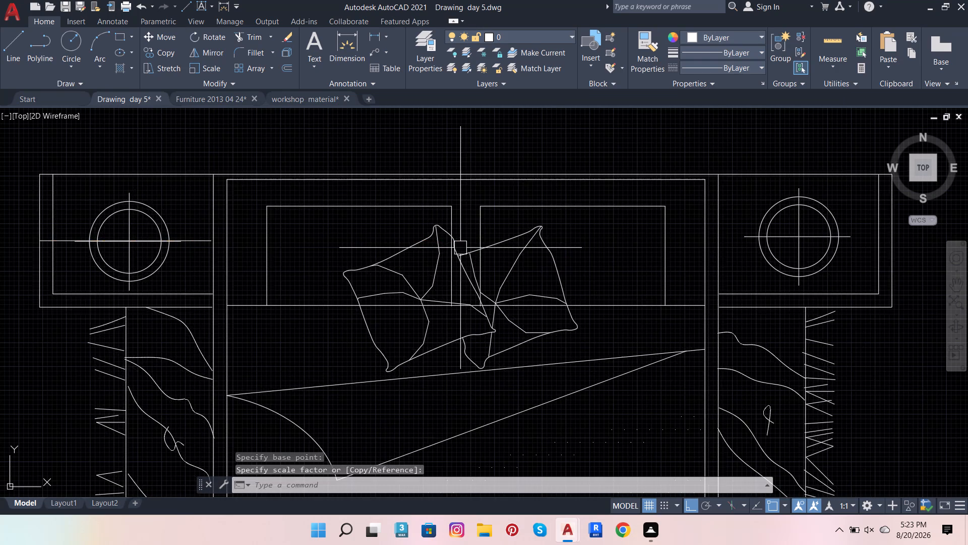
scroll(192, 253, "up", 1)
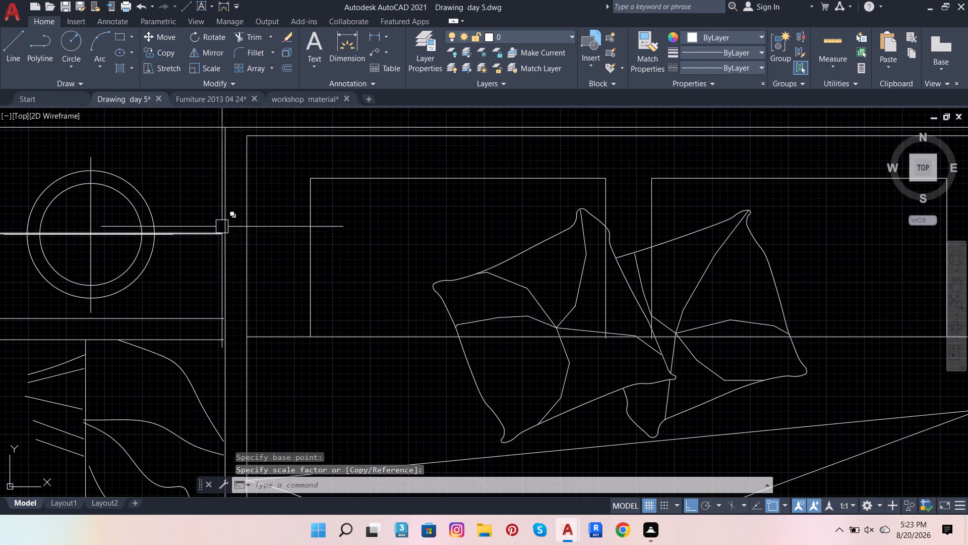
scroll(263, 257, "down", 2)
scroll(239, 247, "up", 3)
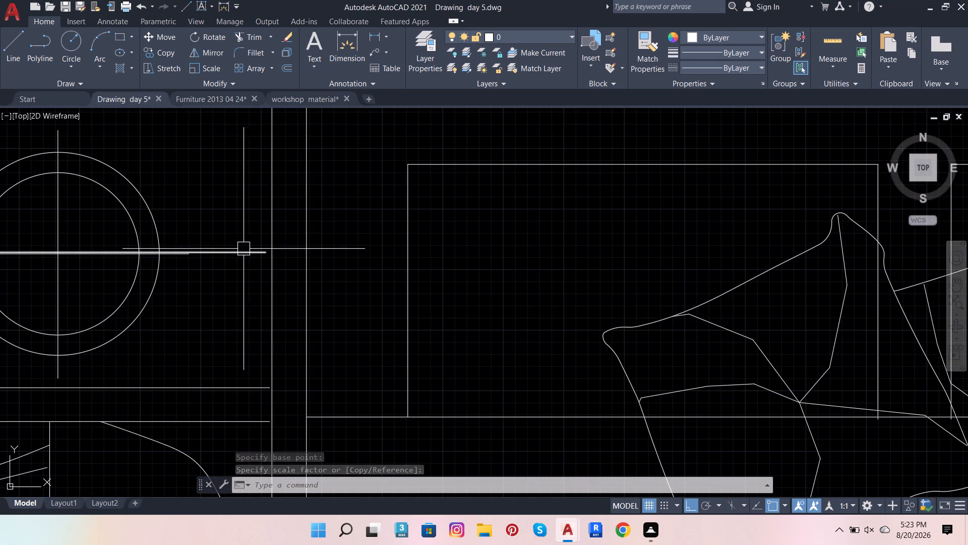
left_click(245, 249)
scroll(319, 237, "down", 1)
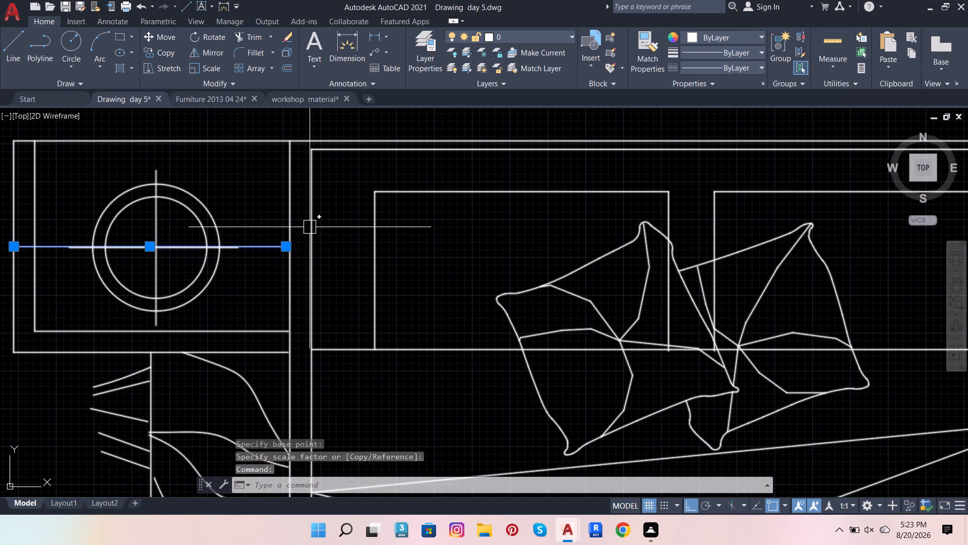
key("Escape")
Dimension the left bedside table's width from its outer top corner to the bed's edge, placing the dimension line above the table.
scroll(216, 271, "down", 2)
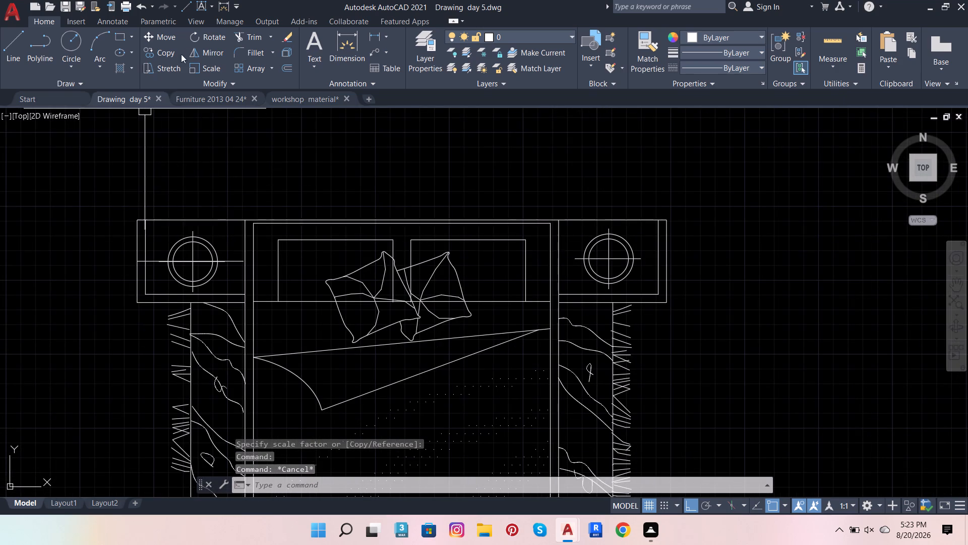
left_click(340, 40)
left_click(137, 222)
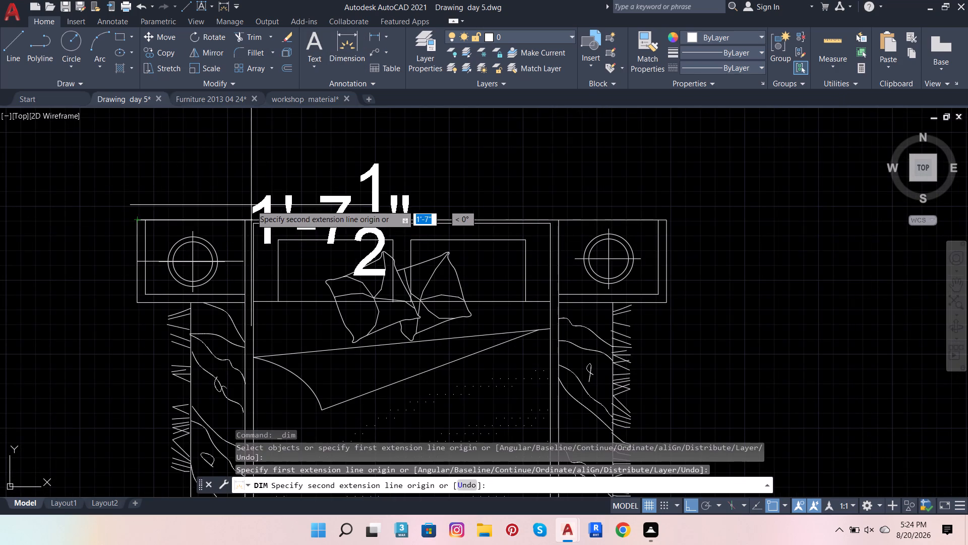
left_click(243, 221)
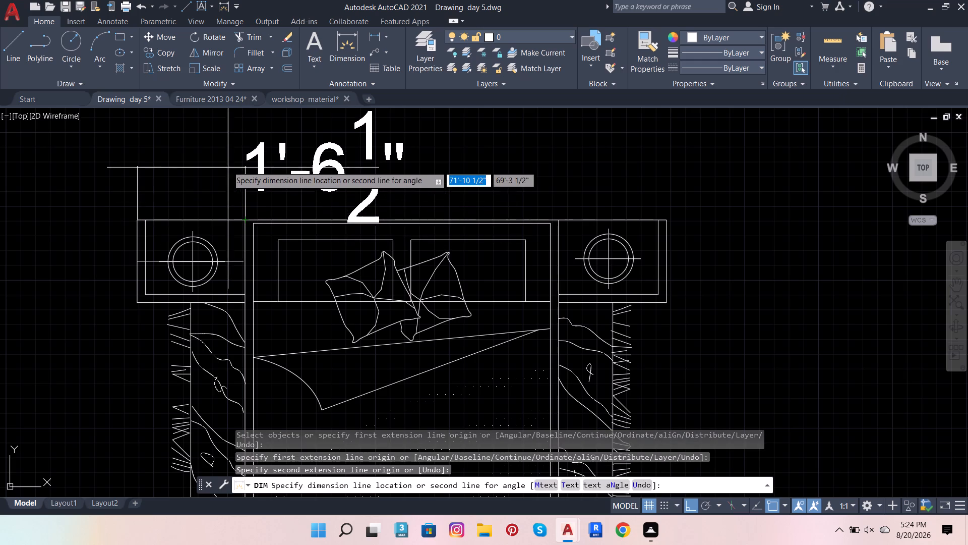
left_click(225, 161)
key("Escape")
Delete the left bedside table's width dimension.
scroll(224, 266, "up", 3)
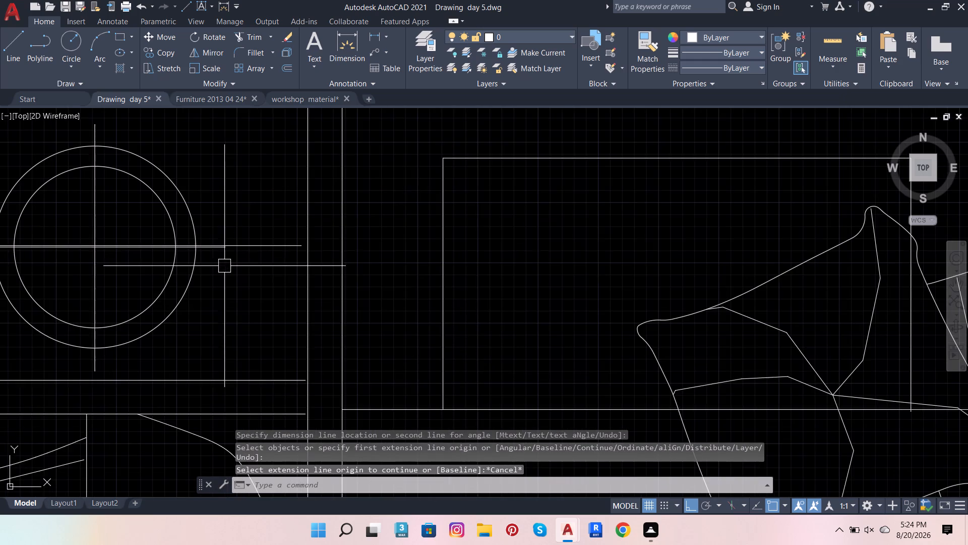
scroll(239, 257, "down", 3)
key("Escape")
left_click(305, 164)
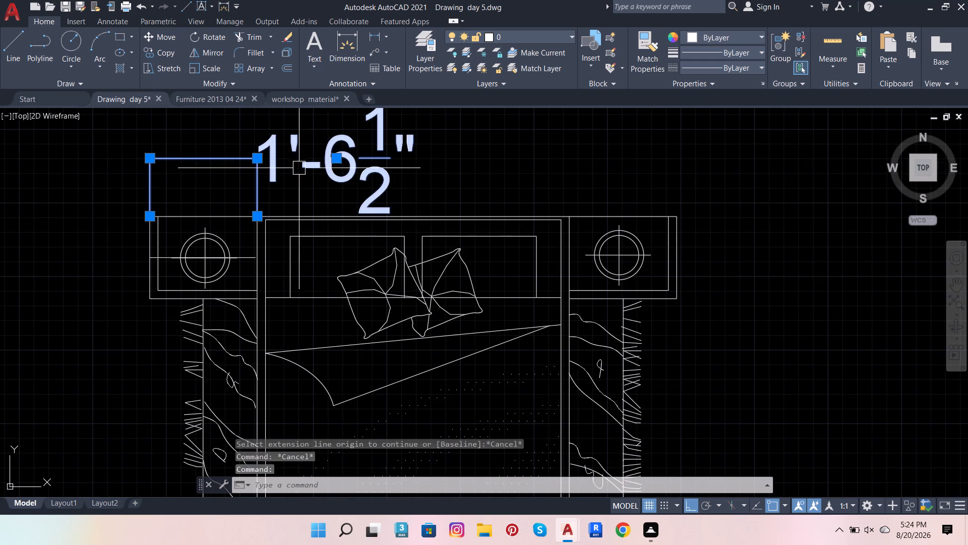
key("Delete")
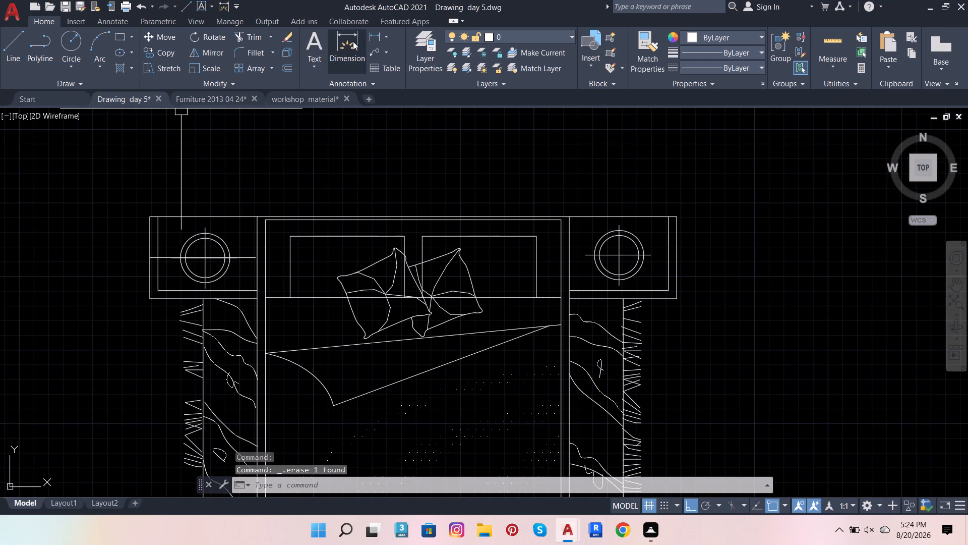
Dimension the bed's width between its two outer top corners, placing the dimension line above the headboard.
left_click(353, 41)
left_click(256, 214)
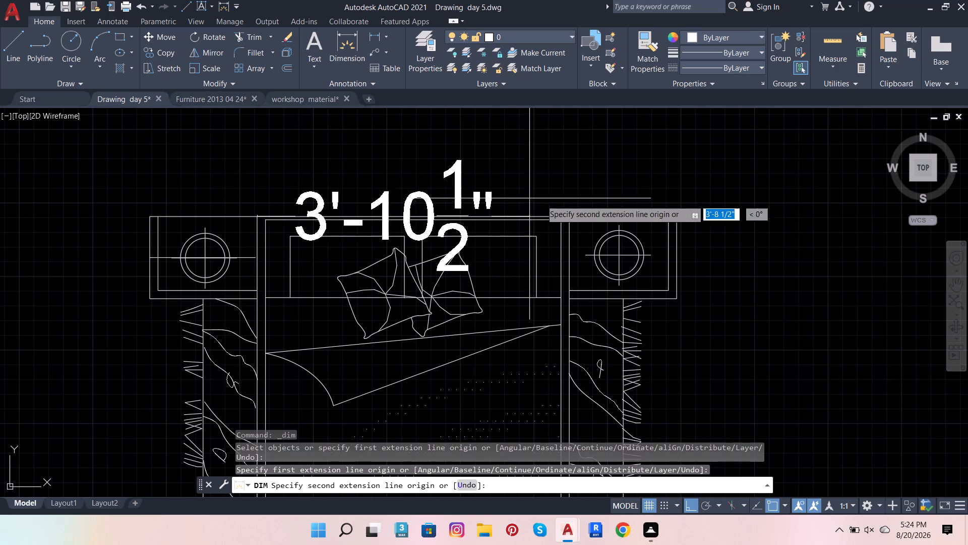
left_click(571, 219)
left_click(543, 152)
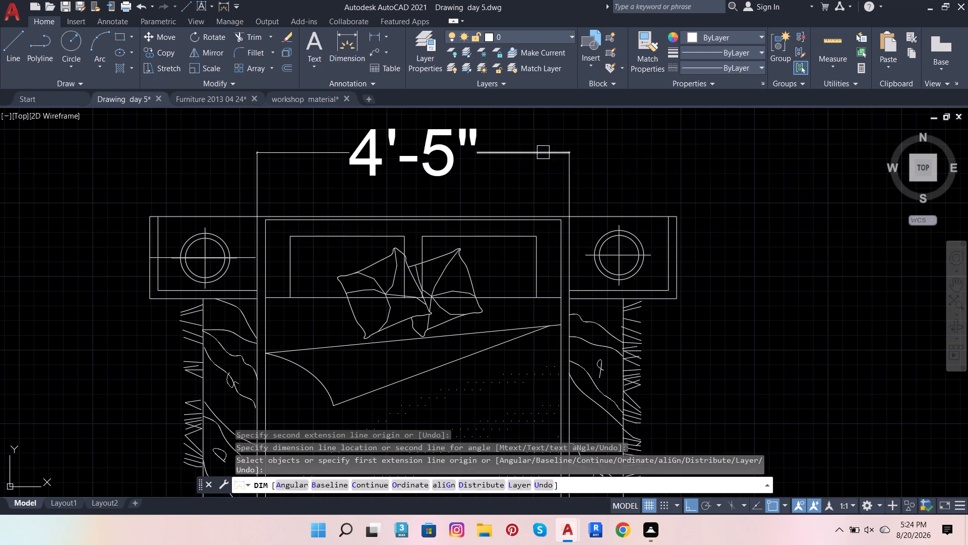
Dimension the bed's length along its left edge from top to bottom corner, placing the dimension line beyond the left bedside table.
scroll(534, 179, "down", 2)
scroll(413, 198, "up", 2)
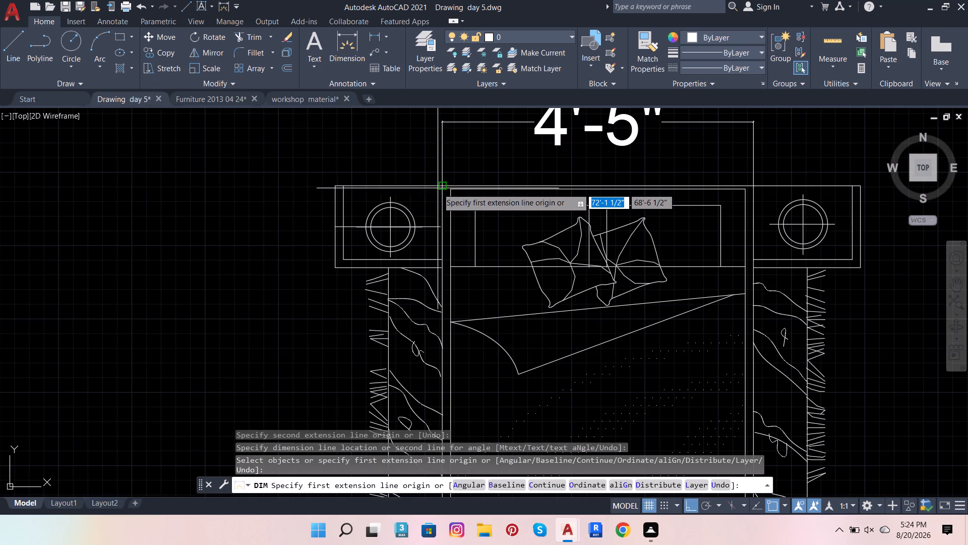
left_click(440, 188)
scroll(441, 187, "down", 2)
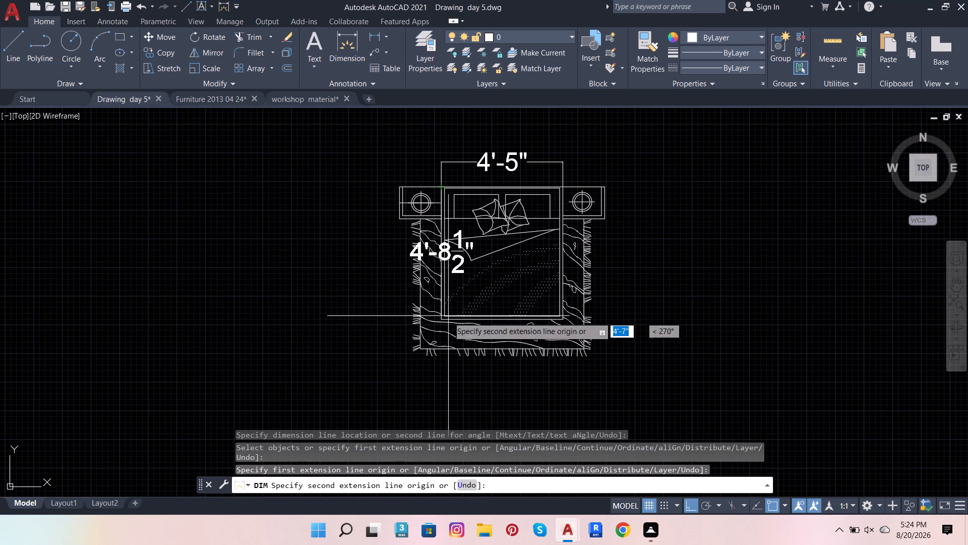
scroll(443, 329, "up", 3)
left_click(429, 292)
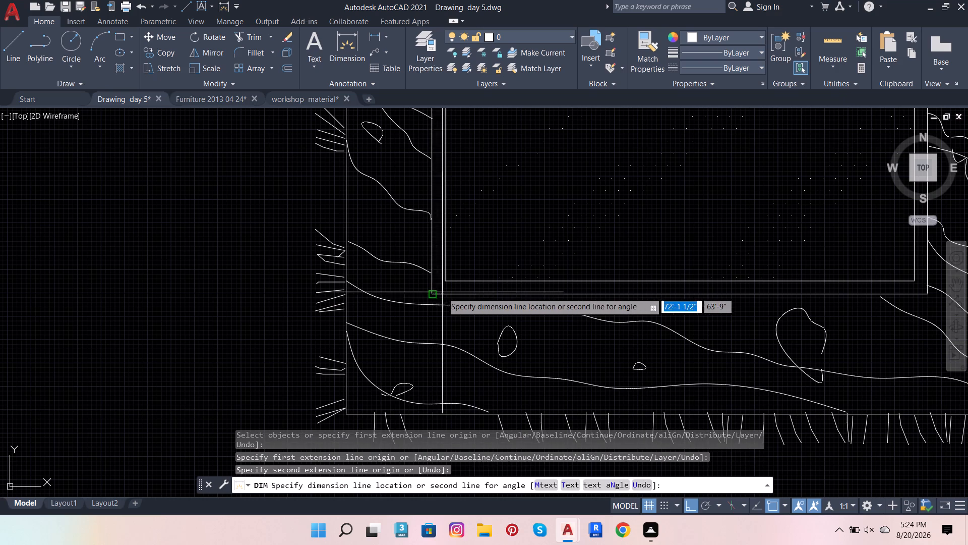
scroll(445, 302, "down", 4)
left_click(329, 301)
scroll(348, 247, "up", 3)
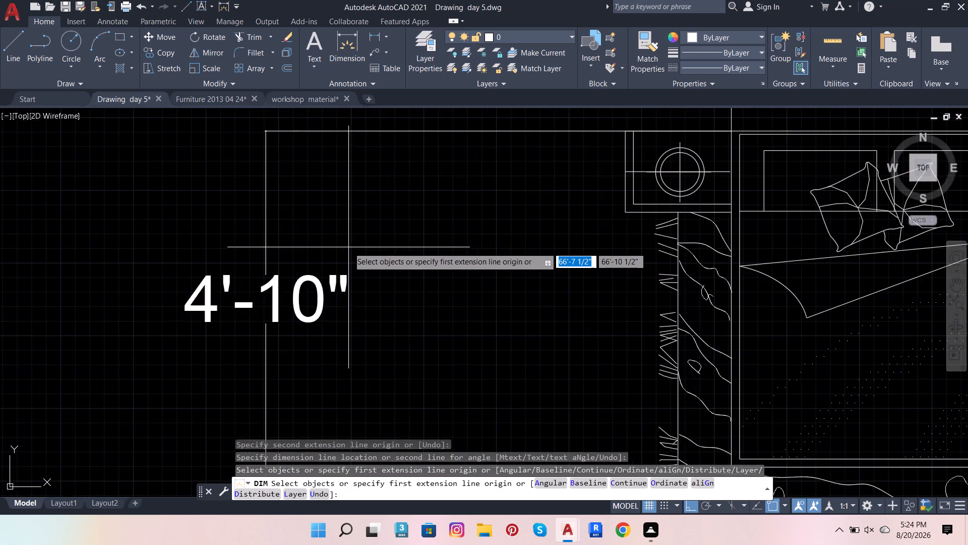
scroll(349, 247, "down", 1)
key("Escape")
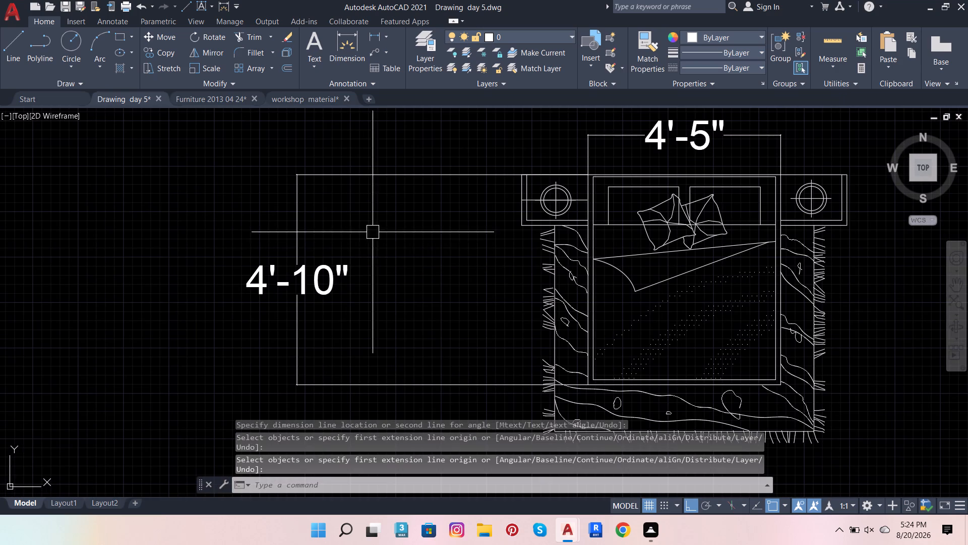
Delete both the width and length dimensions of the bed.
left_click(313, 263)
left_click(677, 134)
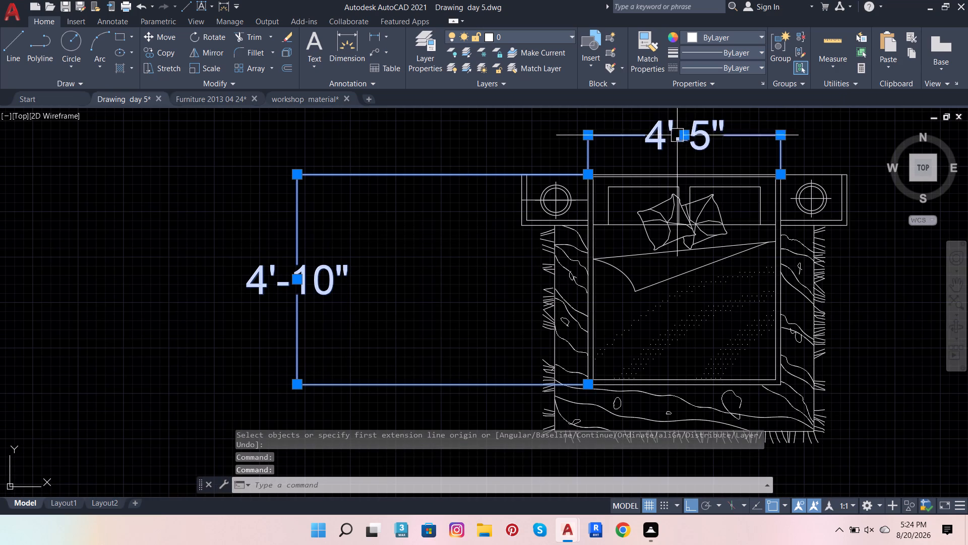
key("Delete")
Delete the horizontal guide line across the left bedside table.
scroll(596, 198, "up", 3)
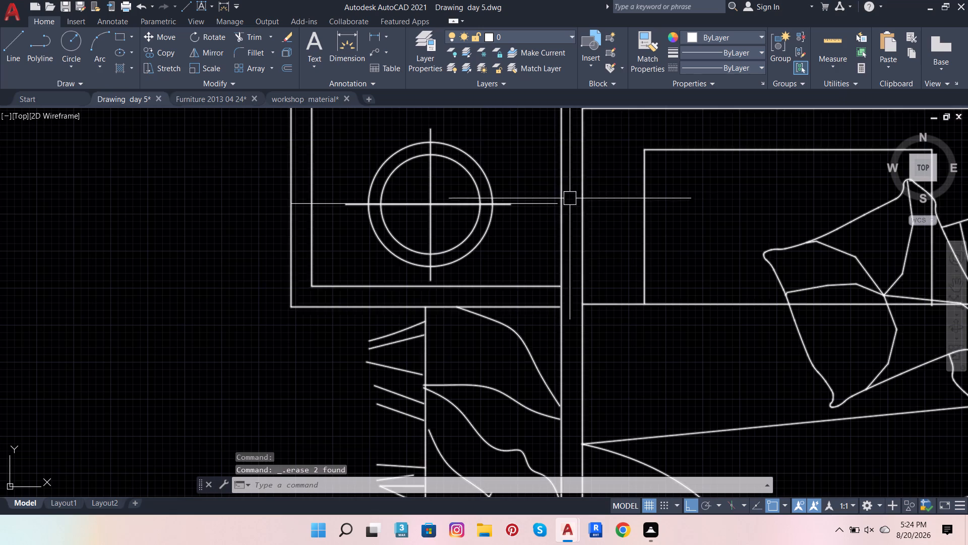
left_click(545, 202)
key("Delete")
Rotate the bed block 270 degrees about the right bedside table's outer top corner.
scroll(544, 202, "down", 2)
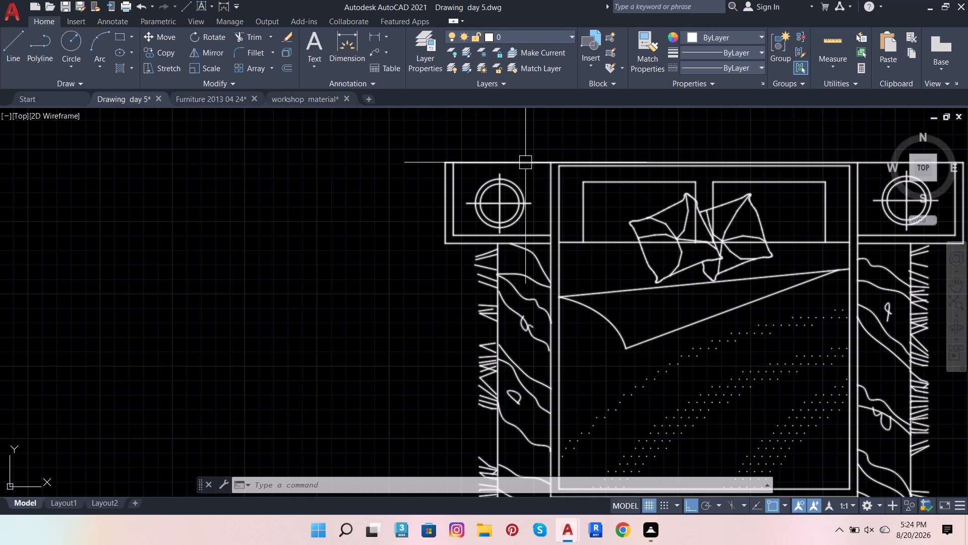
scroll(589, 208, "down", 1)
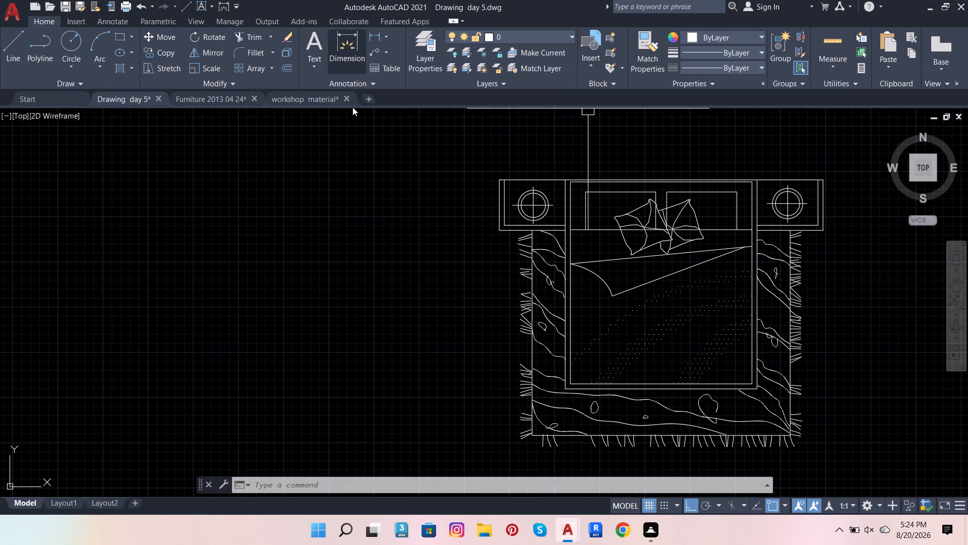
scroll(461, 256, "down", 2)
scroll(506, 251, "up", 1)
scroll(506, 260, "down", 2)
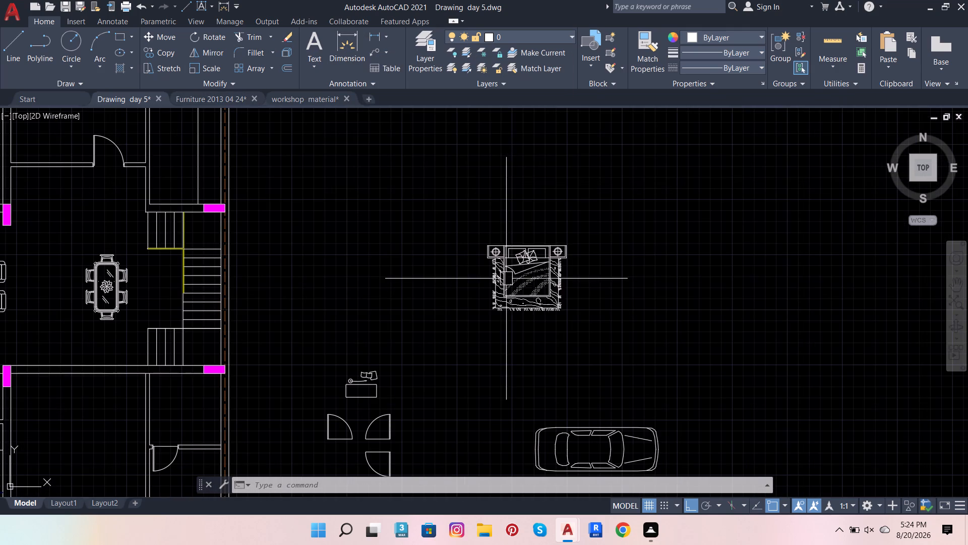
left_click(437, 199)
left_click(642, 344)
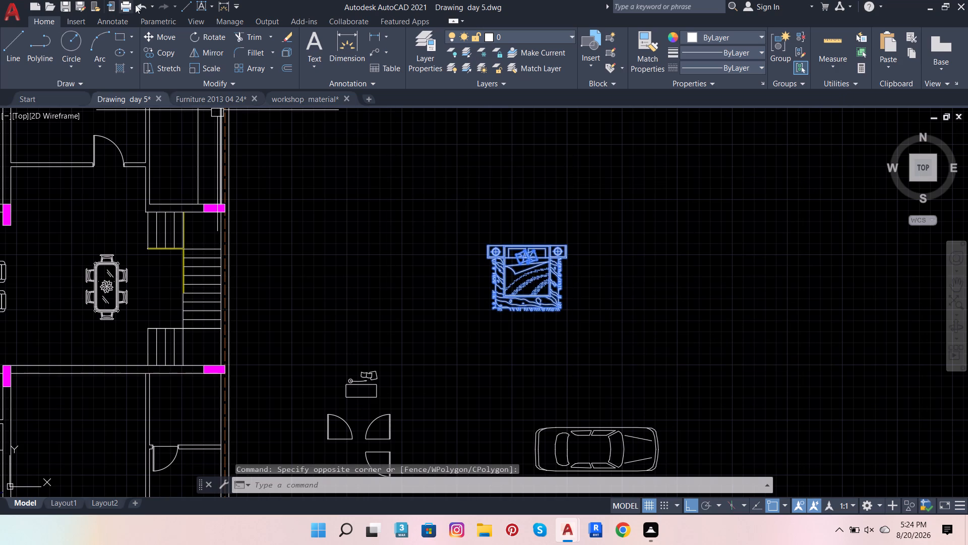
left_click(217, 35)
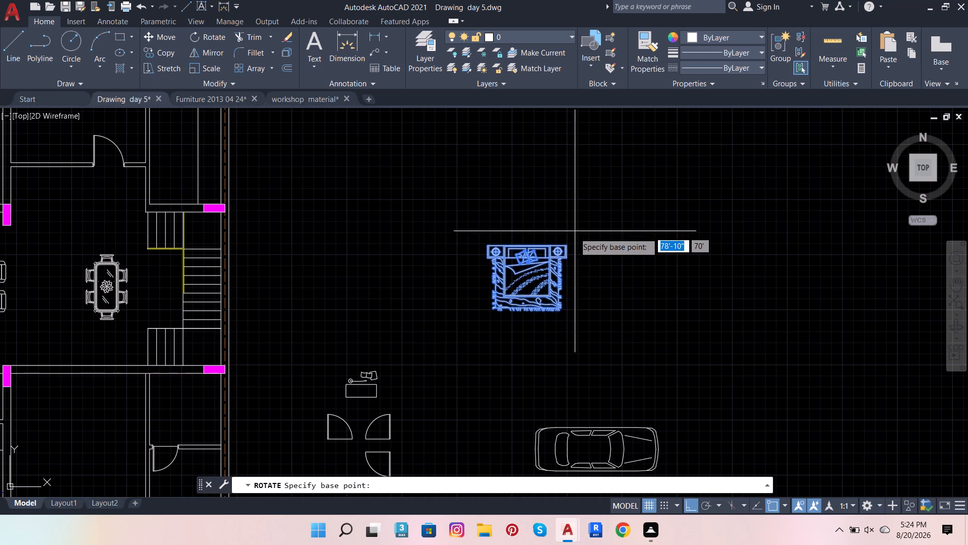
left_click(569, 248)
left_click(585, 321)
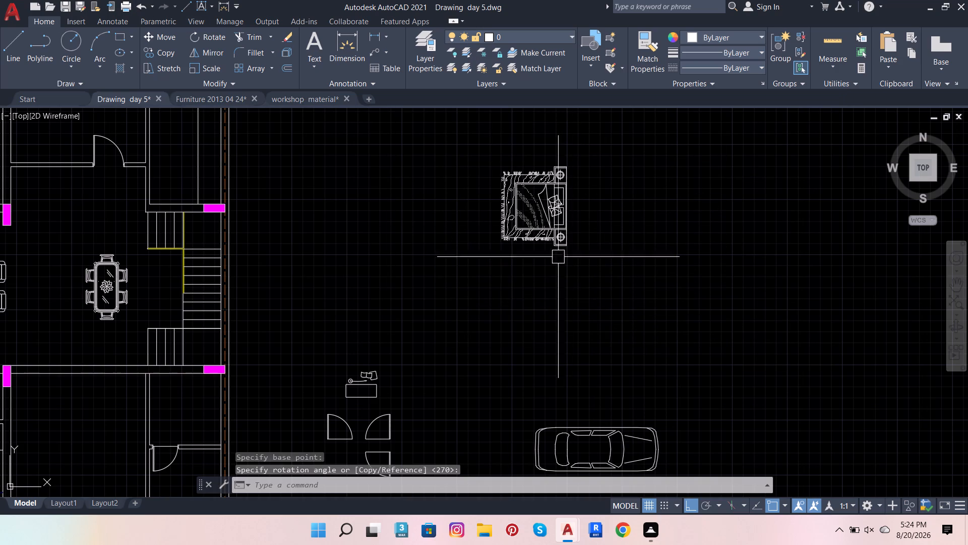
Move the rotated bed block by its lower headboard corner to the bedroom corner where the bottom wall meets the magenta column.
scroll(499, 210, "up", 1)
left_click(471, 127)
left_click(651, 306)
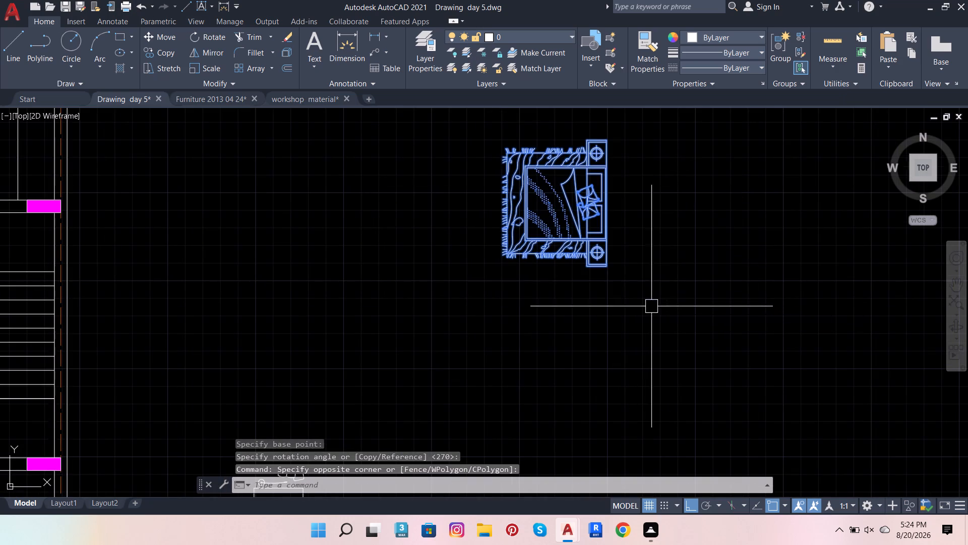
left_click(154, 36)
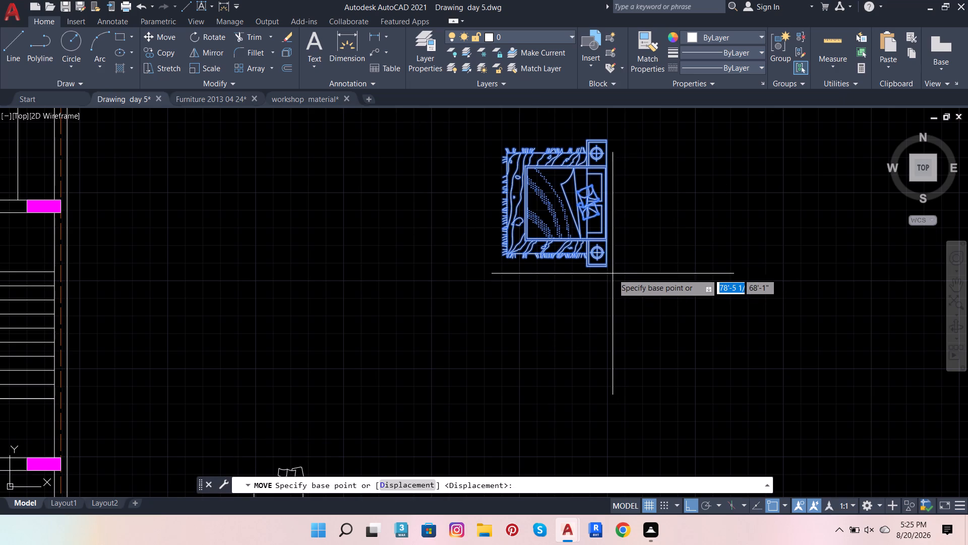
left_click(610, 268)
scroll(702, 268, "down", 4)
scroll(534, 278, "up", 2)
scroll(566, 228, "up", 4)
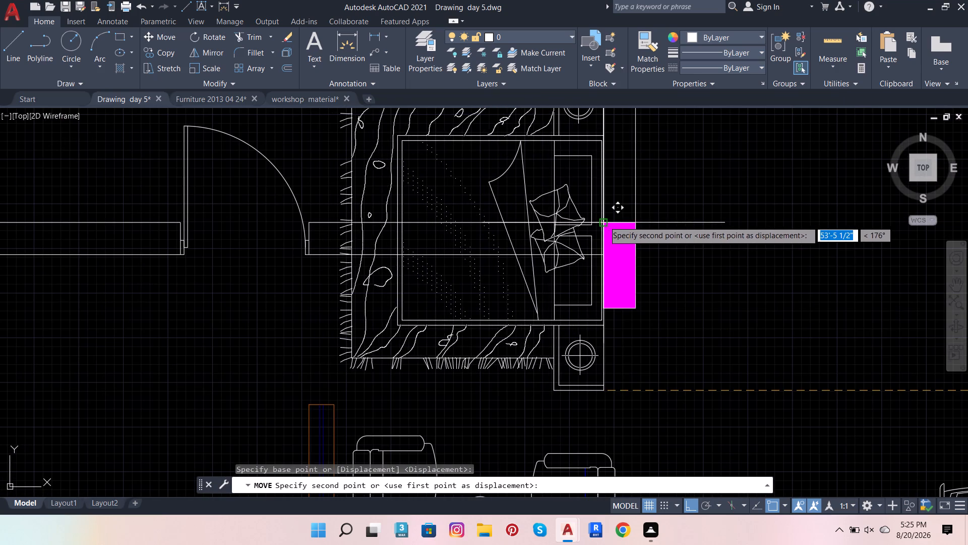
left_click(604, 221)
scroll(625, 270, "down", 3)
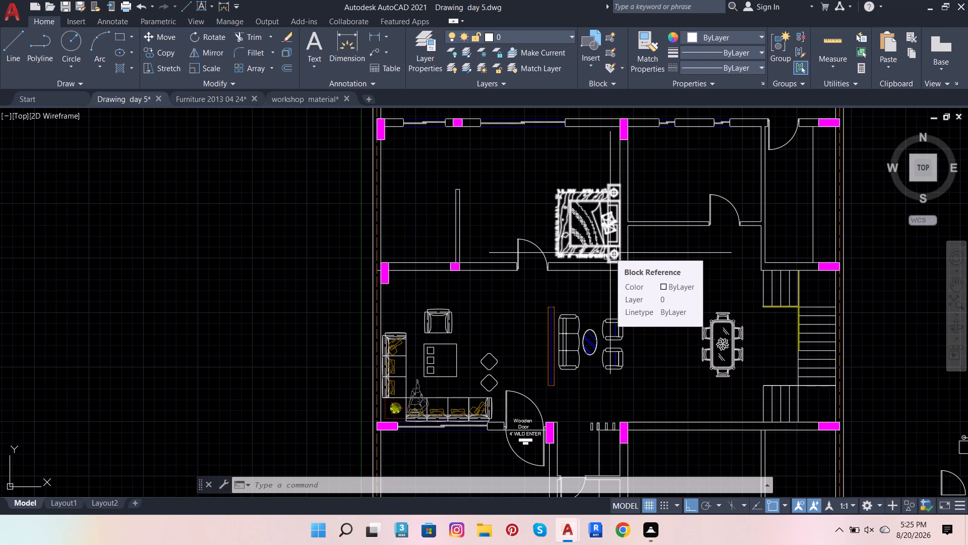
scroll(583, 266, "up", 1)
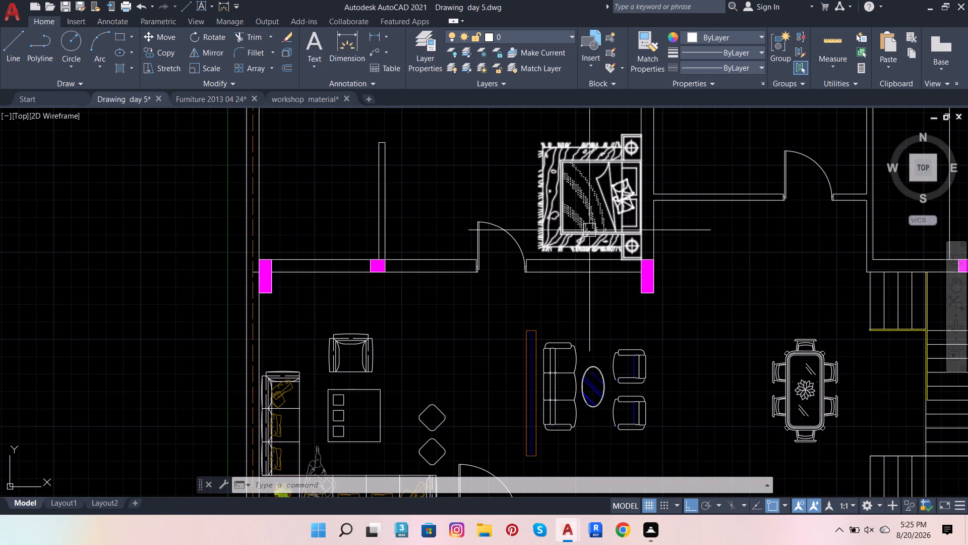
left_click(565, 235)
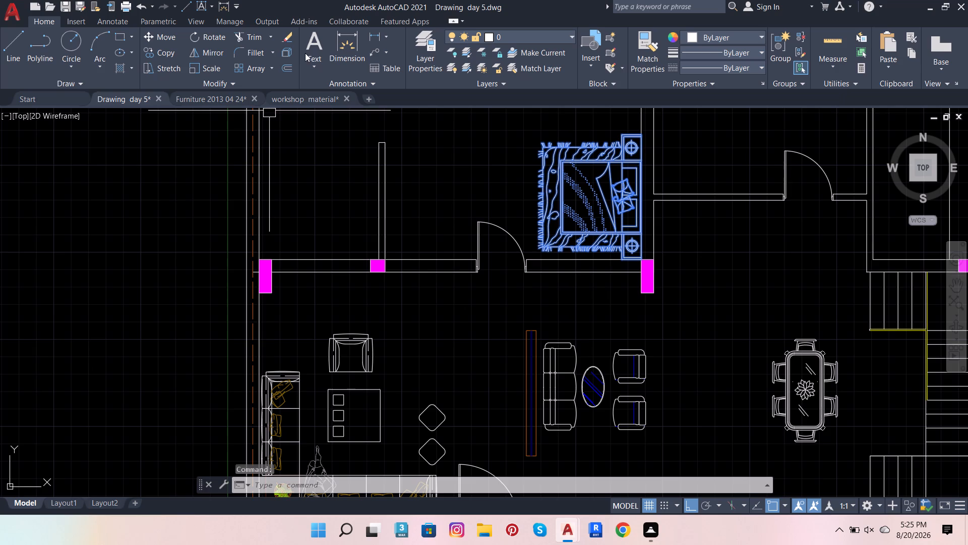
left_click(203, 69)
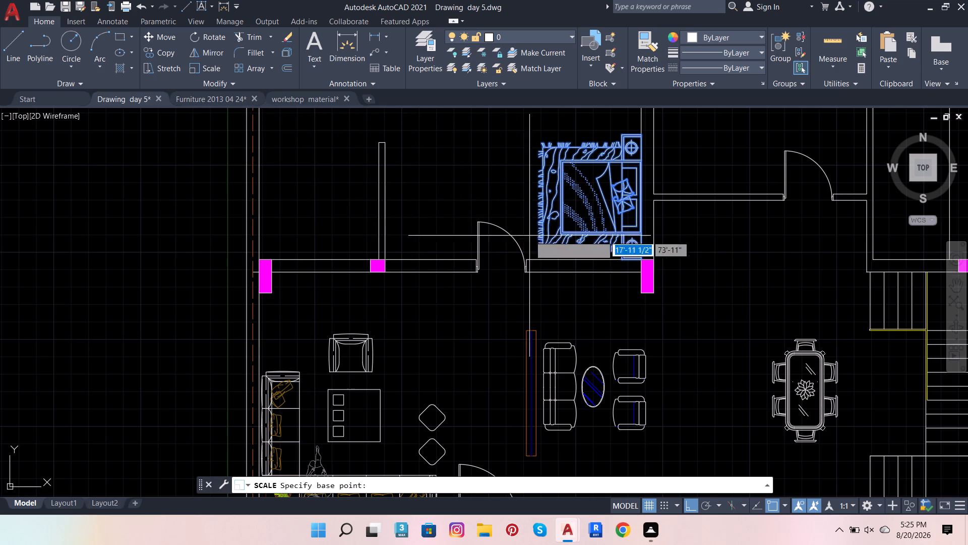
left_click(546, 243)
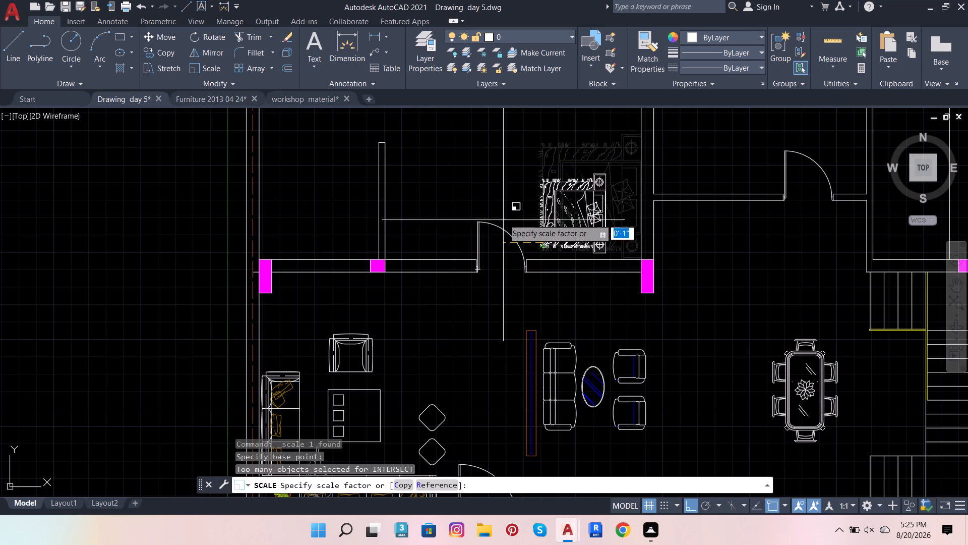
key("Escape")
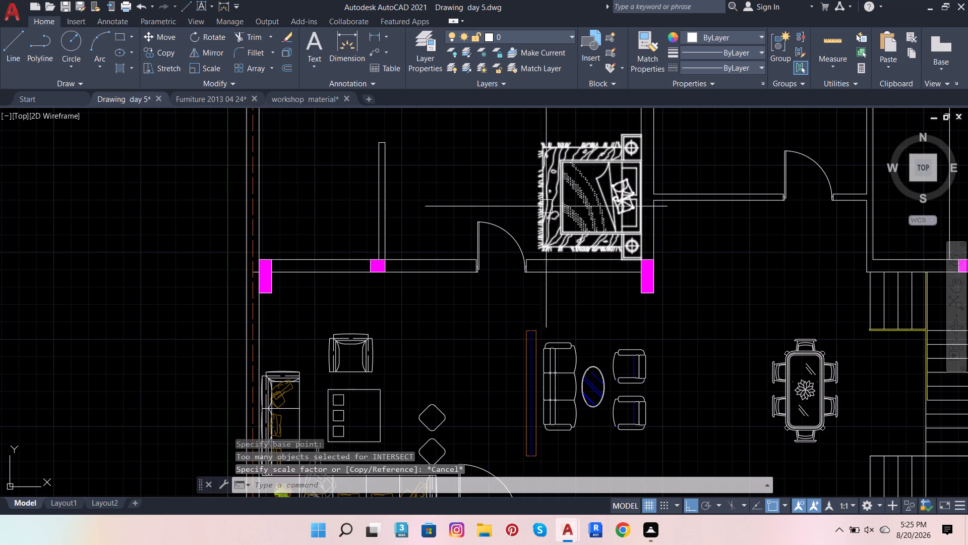
Scale the bed block up freehand to about 1.5 times its size from the upper bedside table's corner at the wall.
left_click(610, 192)
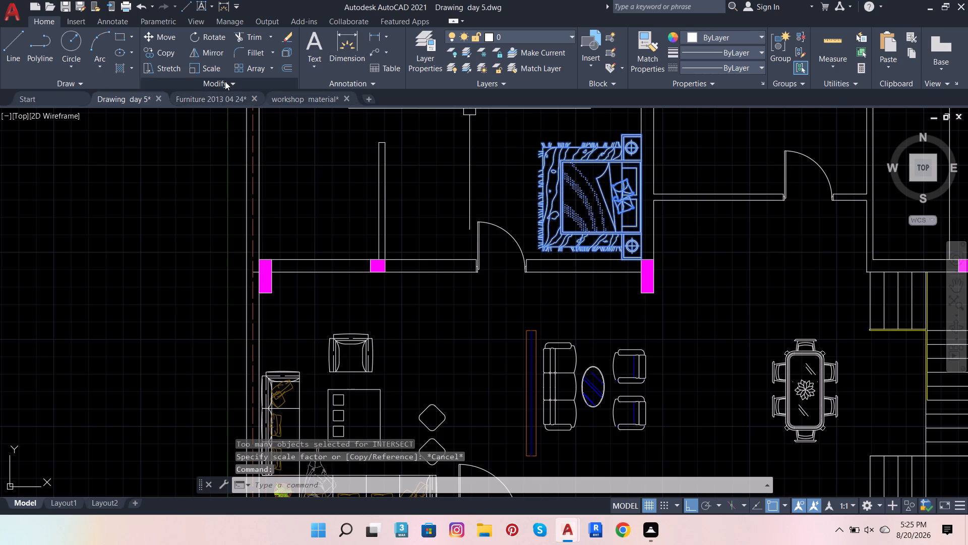
left_click(215, 74)
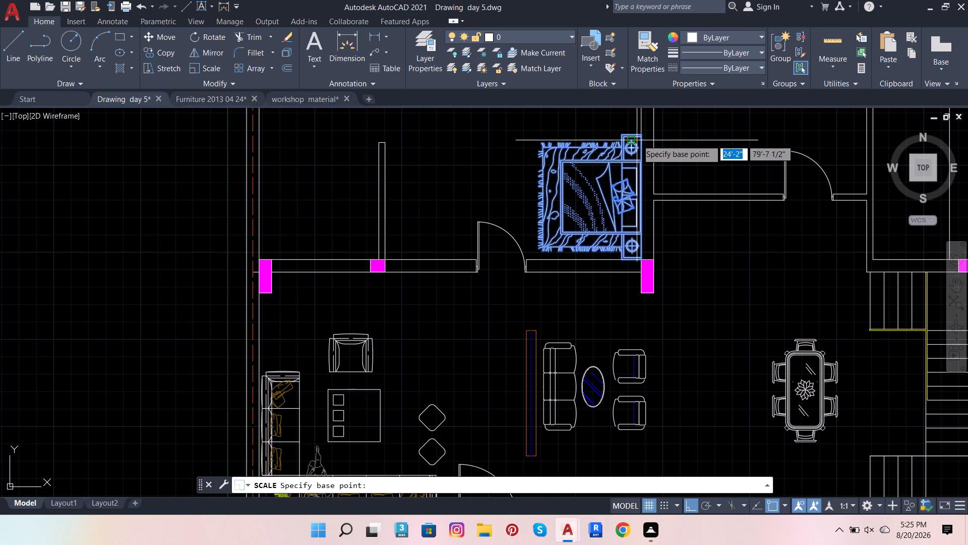
left_click(641, 138)
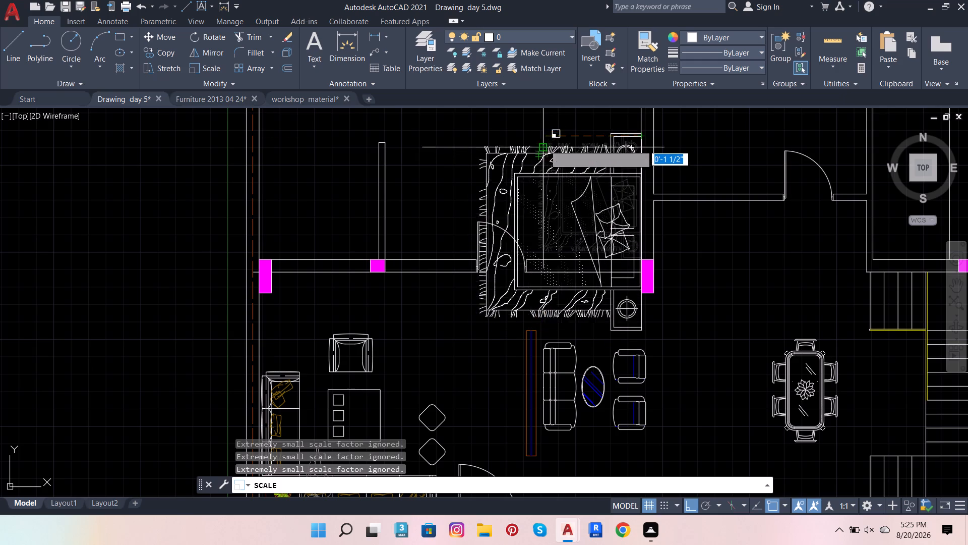
scroll(546, 174, "down", 1)
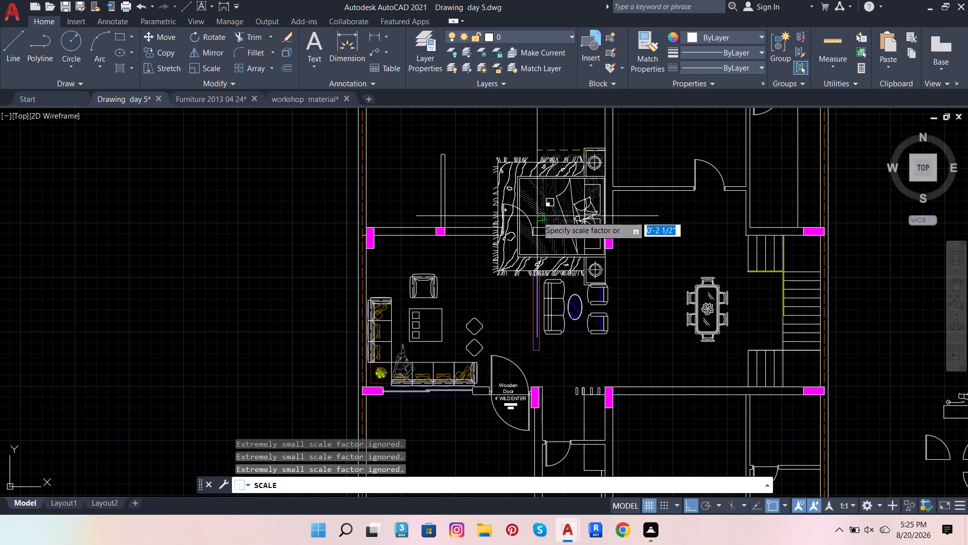
scroll(576, 196, "up", 1)
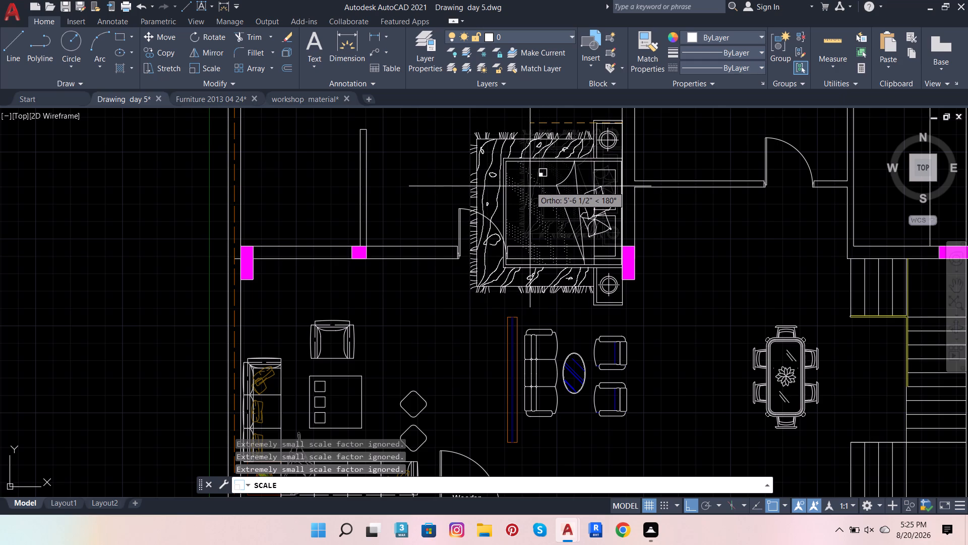
left_click(530, 186)
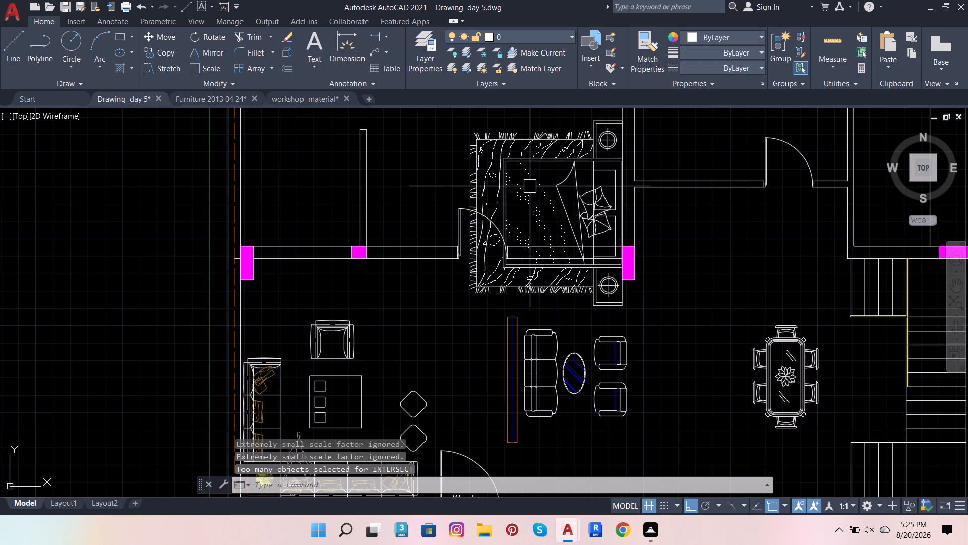
Move the enlarged bed block up by its lower headboard corner to the column's top corner at the bedroom's bottom wall.
left_click(557, 282)
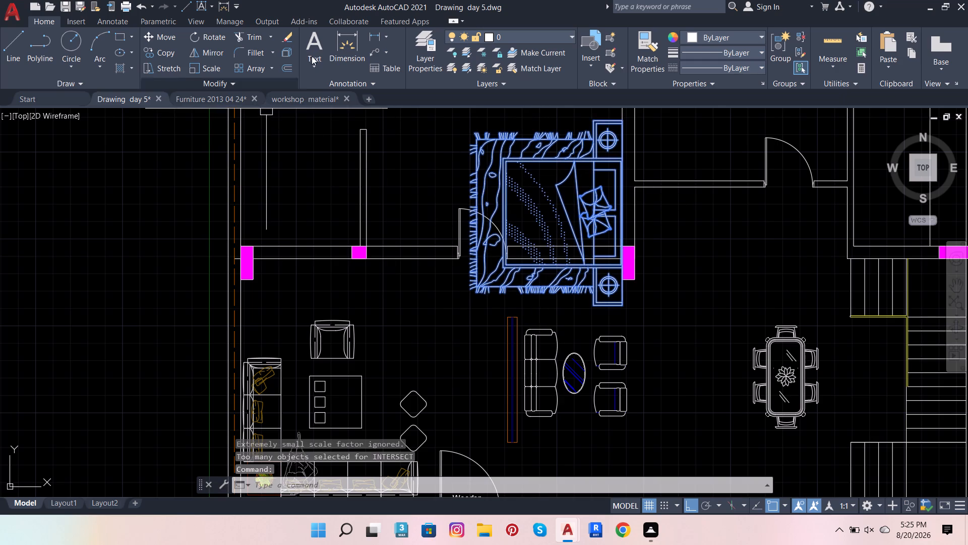
left_click(140, 32)
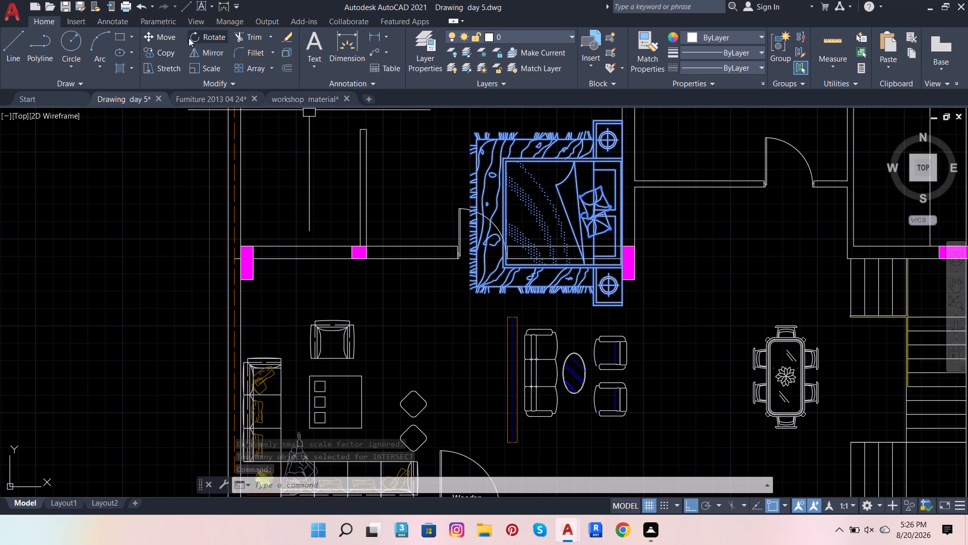
left_click(160, 34)
left_click(628, 306)
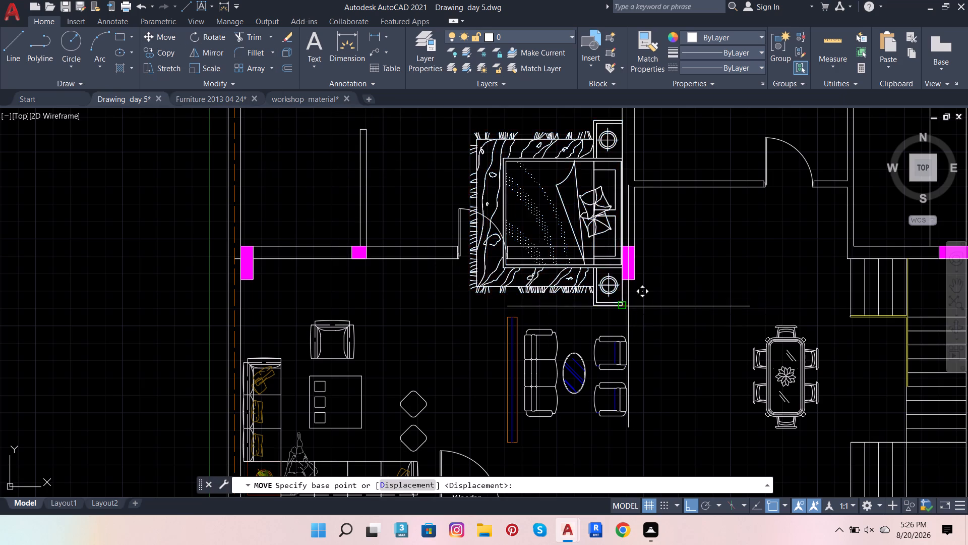
scroll(591, 226, "up", 2)
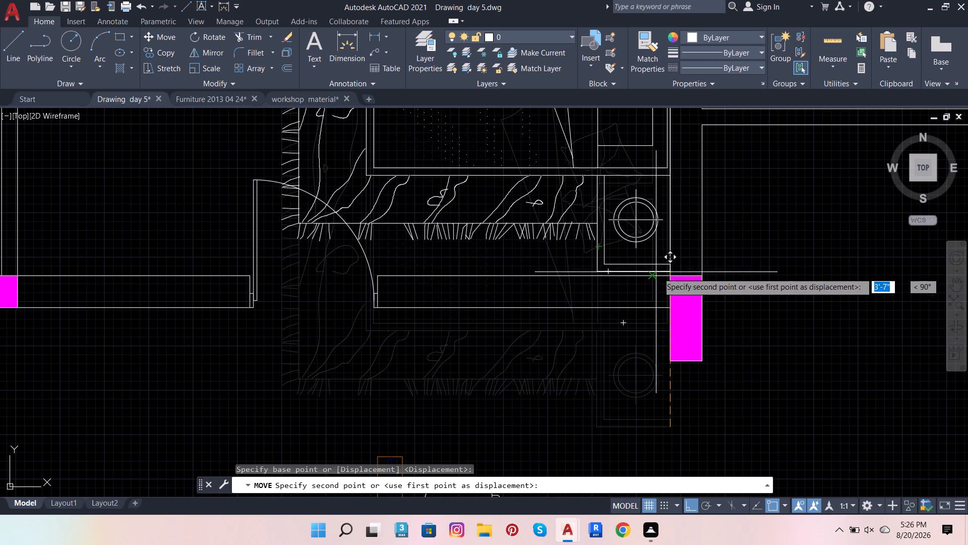
left_click(670, 238)
scroll(671, 259, "down", 1)
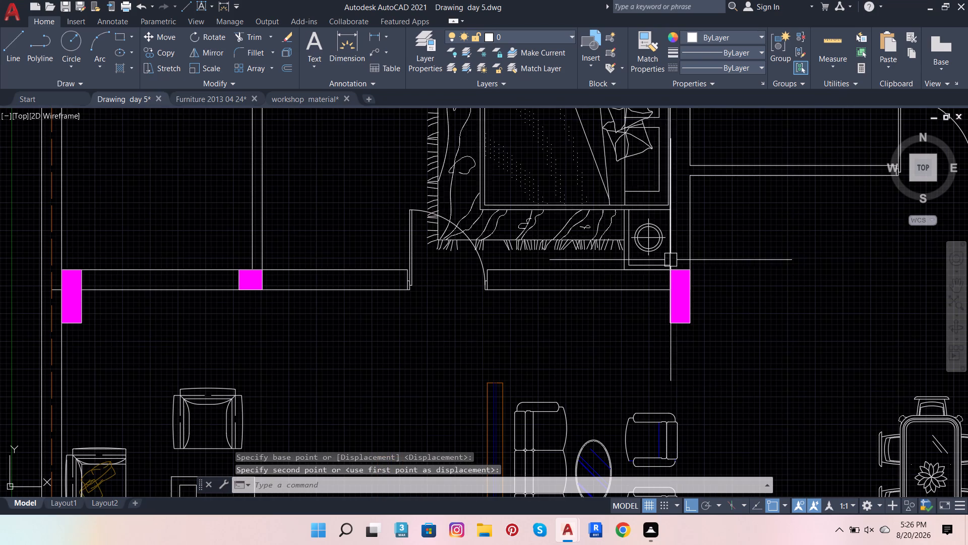
Open the bed block's definition for editing in the Block Editor.
scroll(558, 245, "down", 2)
double_click(558, 245)
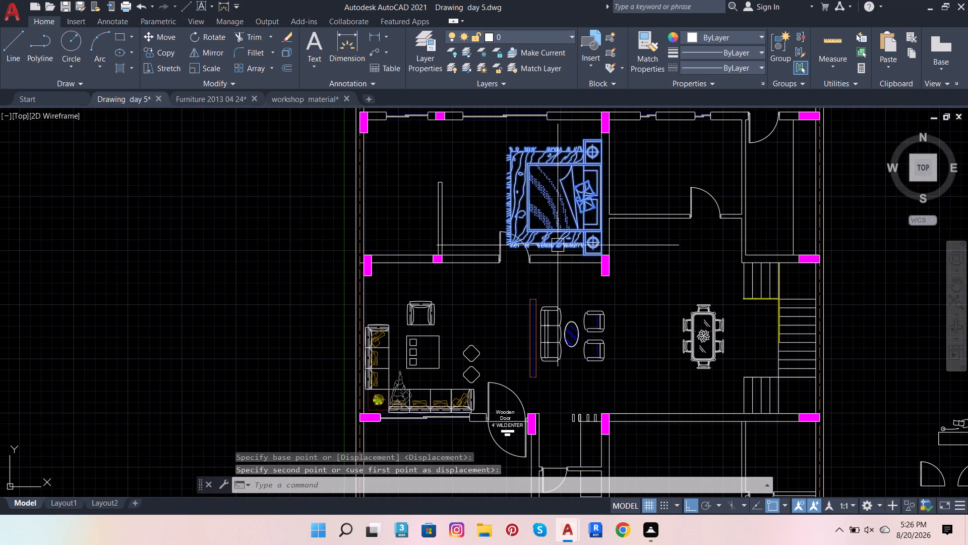
left_click(481, 355)
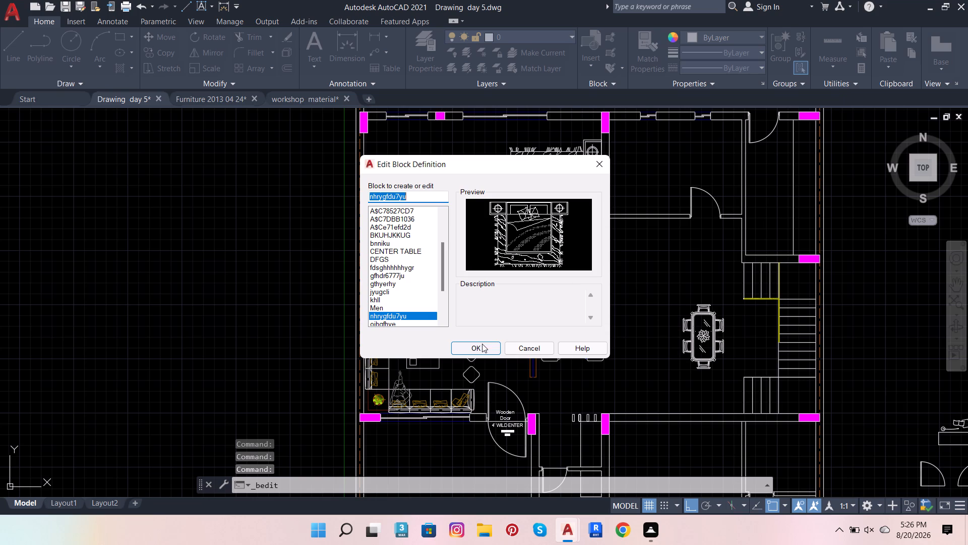
left_click(483, 345)
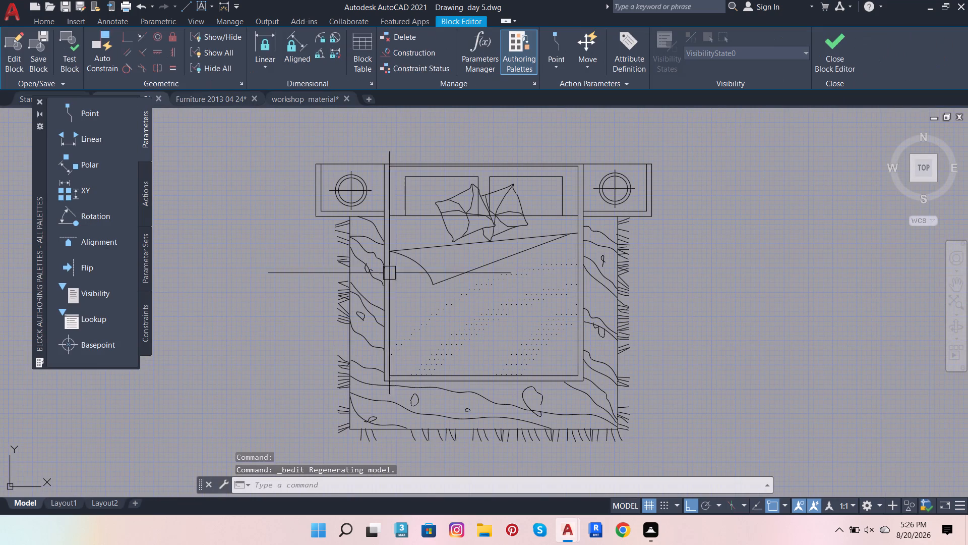
Erase the upper run of rug fringe and the small pattern loops along the bed's left side.
left_click(310, 228)
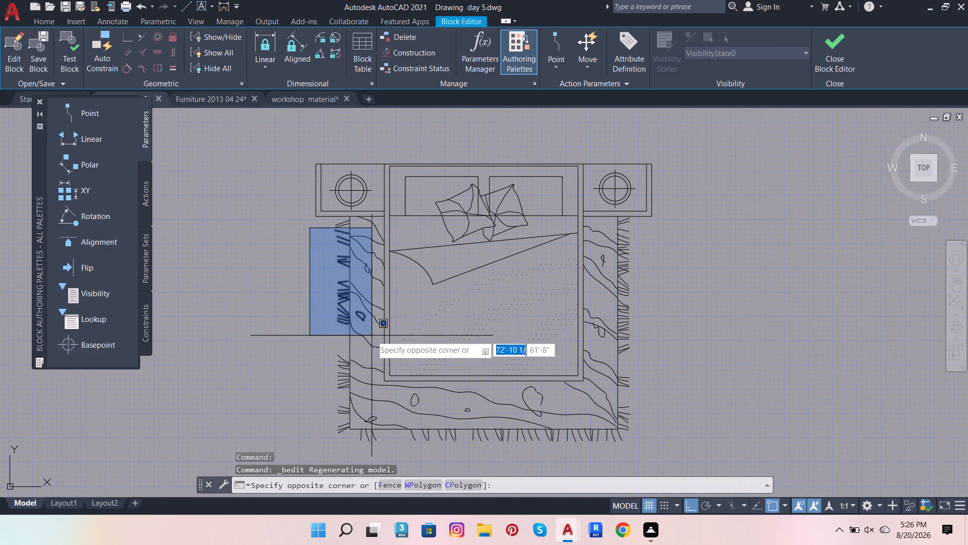
left_click(377, 350)
scroll(359, 307, "up", 3)
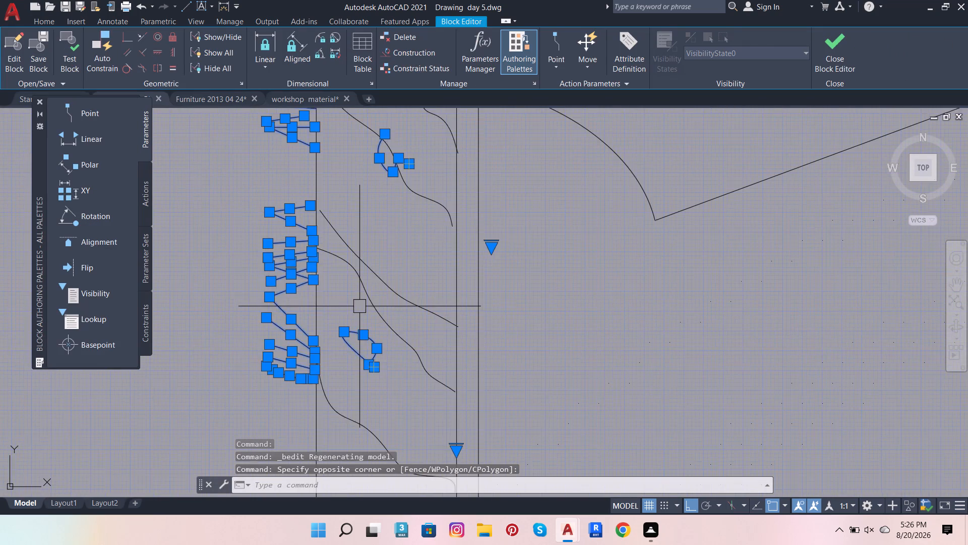
scroll(360, 306, "down", 1)
key("Delete")
Erase the rest of the rug around the bed, including its outline, wavy pattern curves, loops and fringe, keeping the bed and bedside tables.
scroll(359, 339, "down", 2)
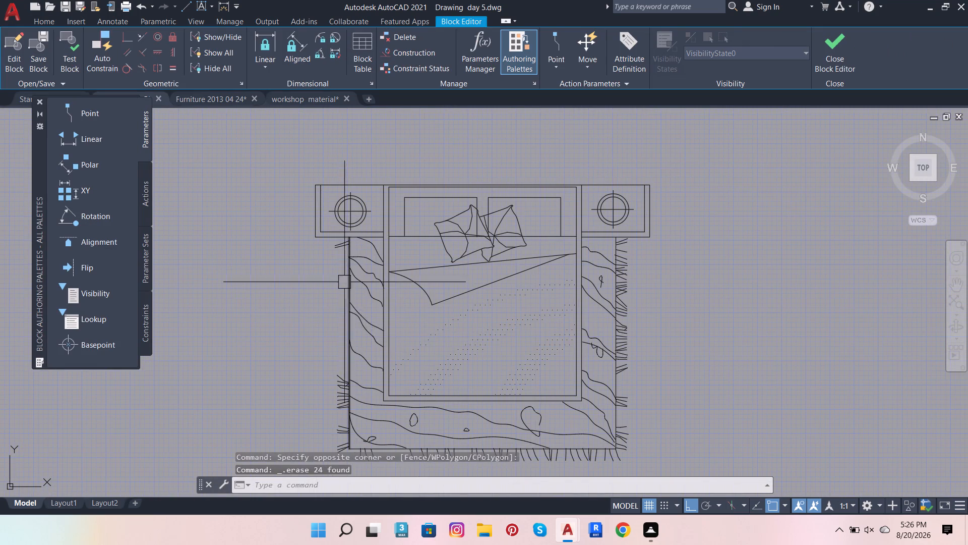
scroll(338, 250, "up", 6)
scroll(330, 225, "down", 2)
left_click(329, 196)
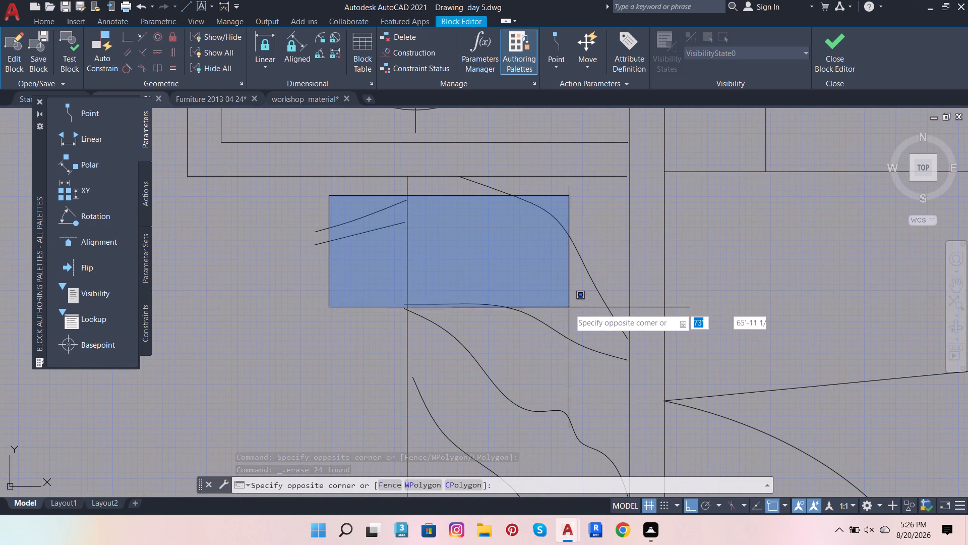
left_click(626, 360)
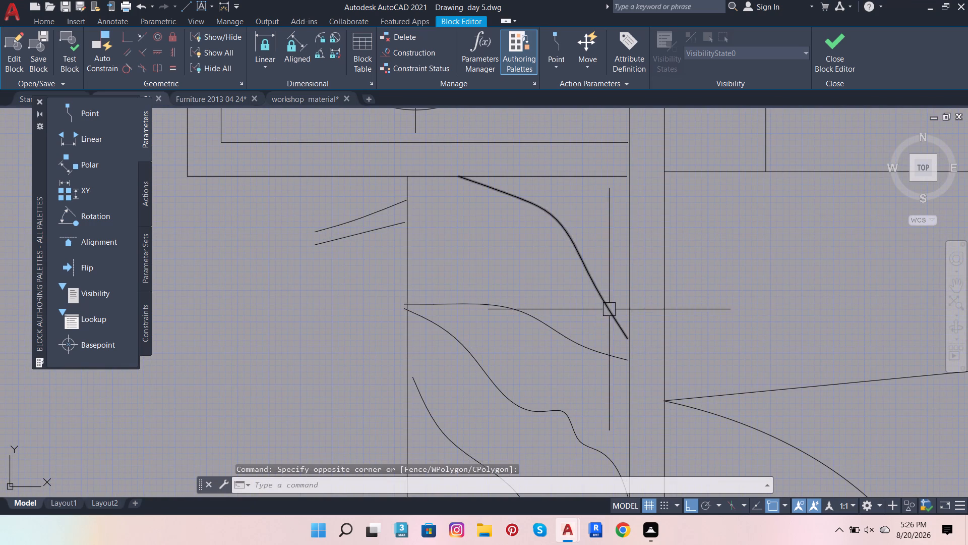
left_click(609, 309)
left_click(391, 207)
left_click(393, 222)
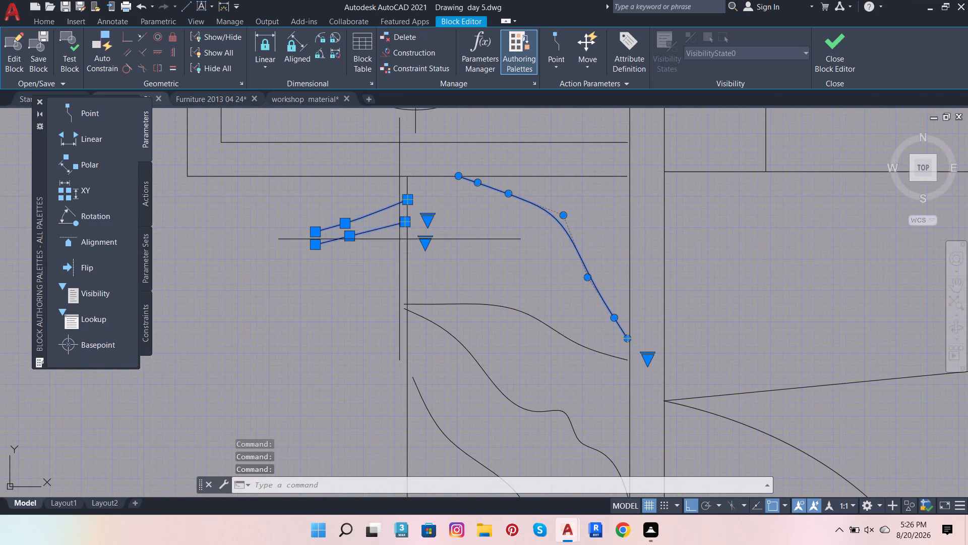
left_click(399, 239)
left_click(410, 250)
left_click(410, 253)
left_click(445, 300)
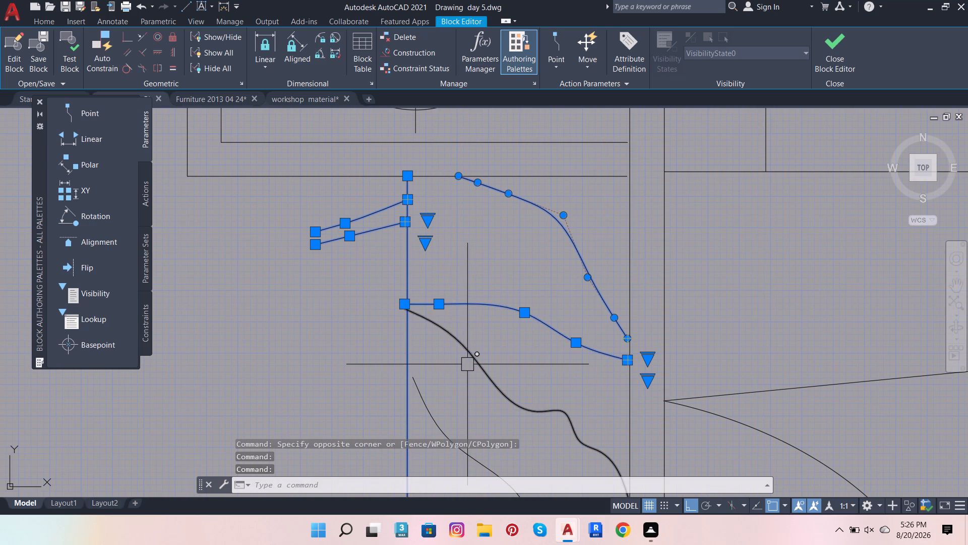
left_click(468, 365)
scroll(508, 276, "down", 4)
scroll(500, 330, "up", 1)
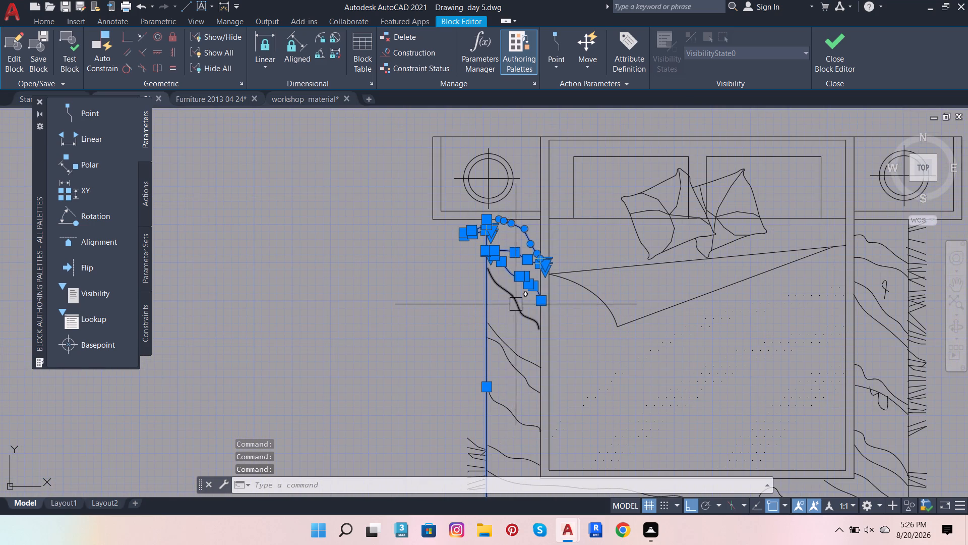
left_click(516, 303)
left_click(508, 350)
left_click(524, 352)
scroll(527, 290, "down", 2)
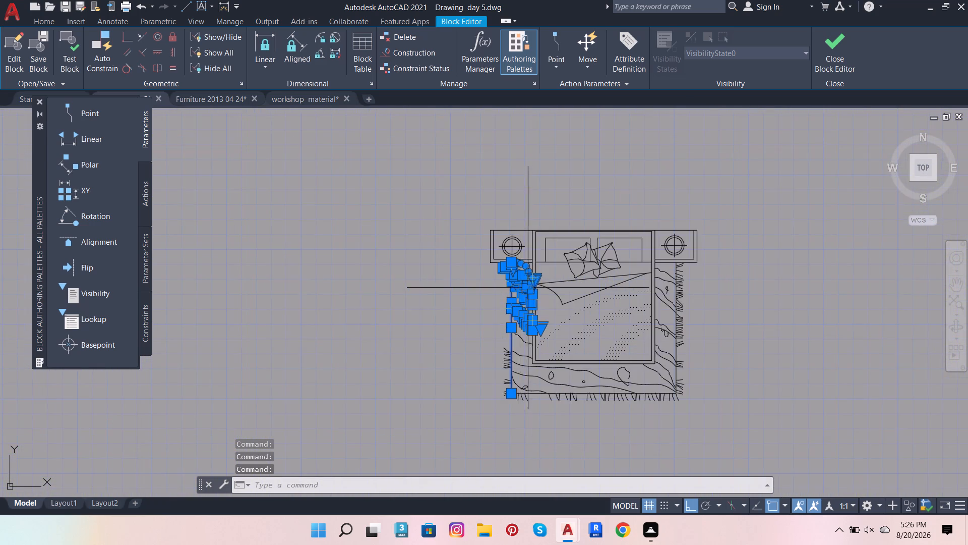
scroll(522, 341, "up", 3)
left_click(524, 339)
left_click(521, 401)
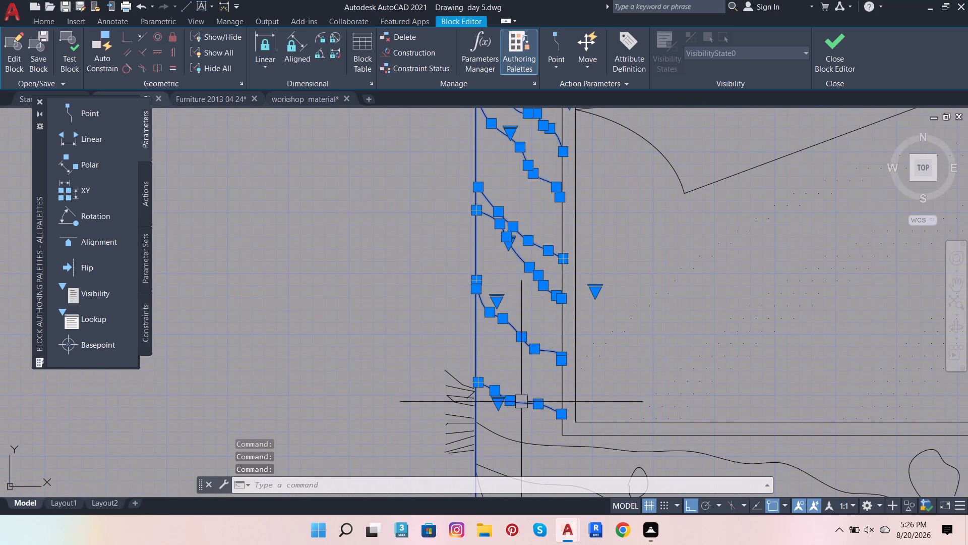
left_click(518, 442)
left_click(462, 384)
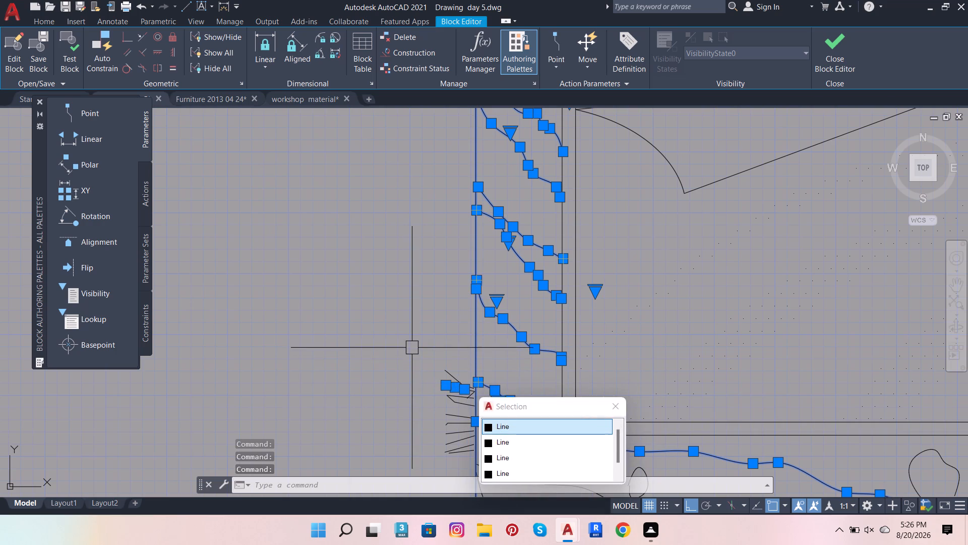
left_click(411, 343)
scroll(519, 398, "down", 4)
scroll(517, 427, "up", 3)
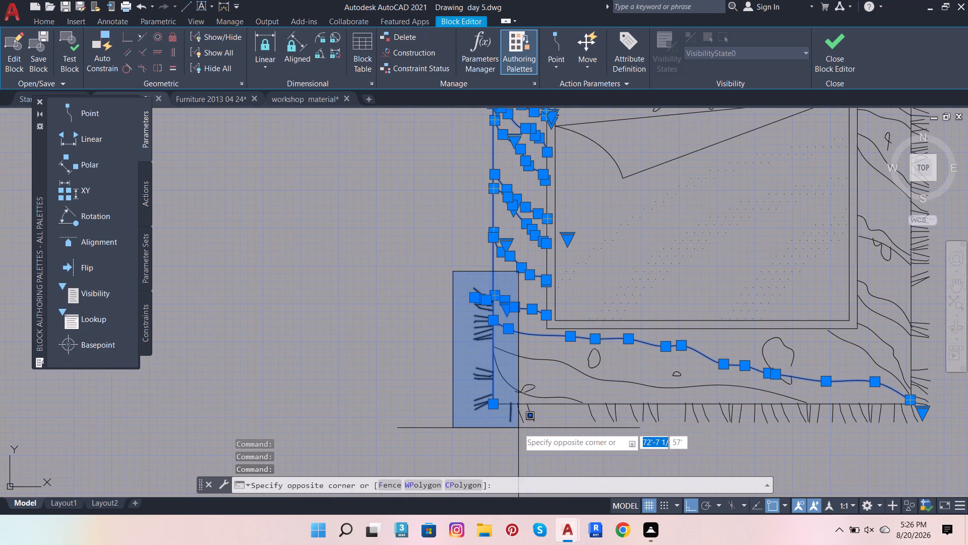
left_click(543, 434)
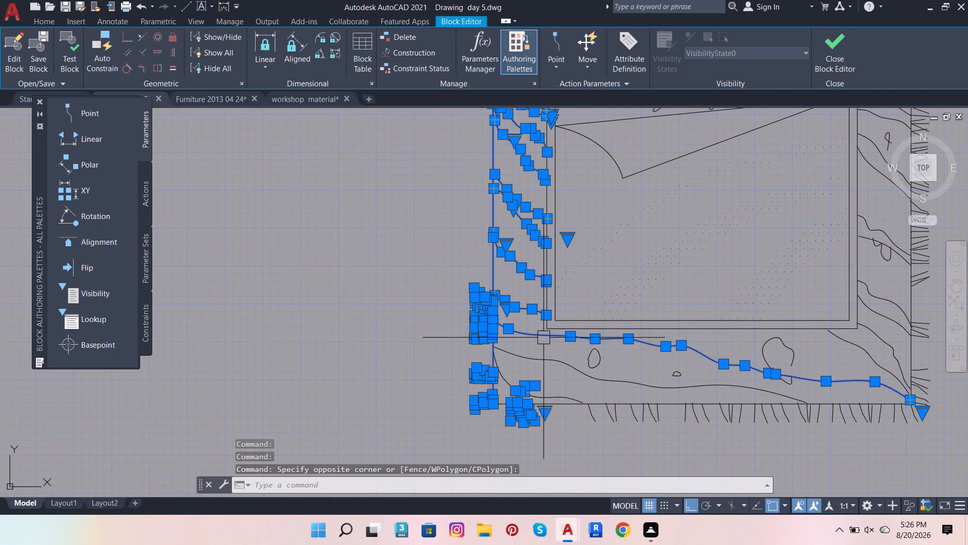
scroll(530, 344, "up", 2)
left_click_drag(530, 344, 537, 347)
scroll(679, 394, "down", 4)
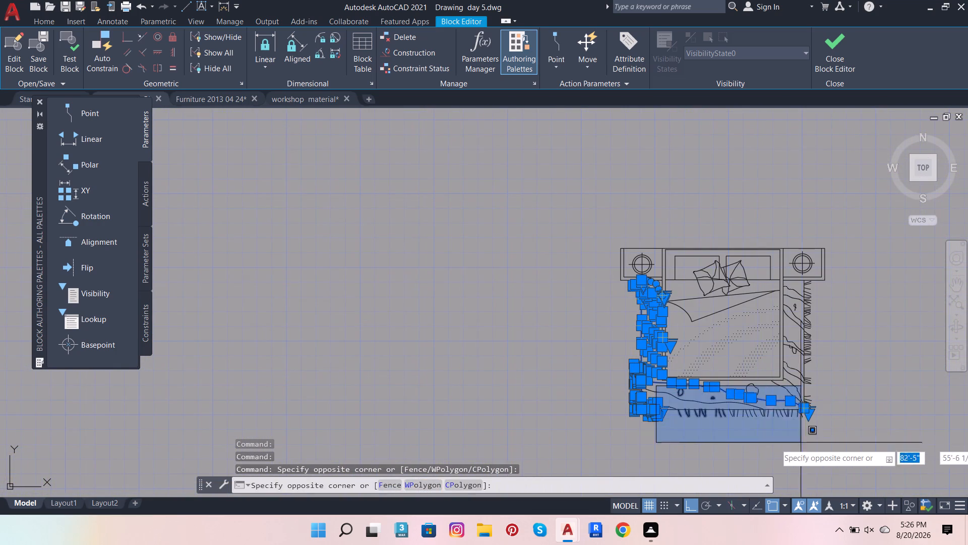
left_click(859, 450)
scroll(838, 429, "up", 2)
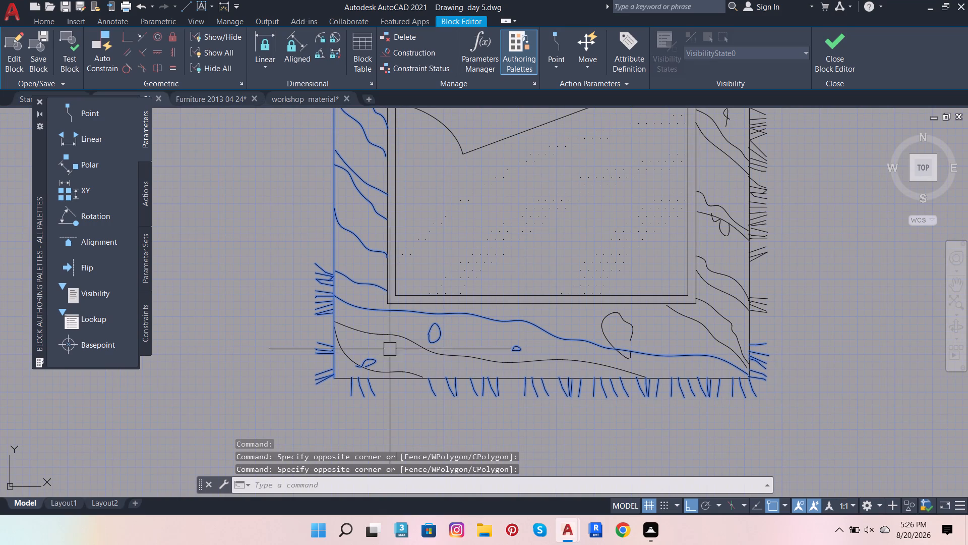
left_click(379, 340)
scroll(376, 368, "up", 1)
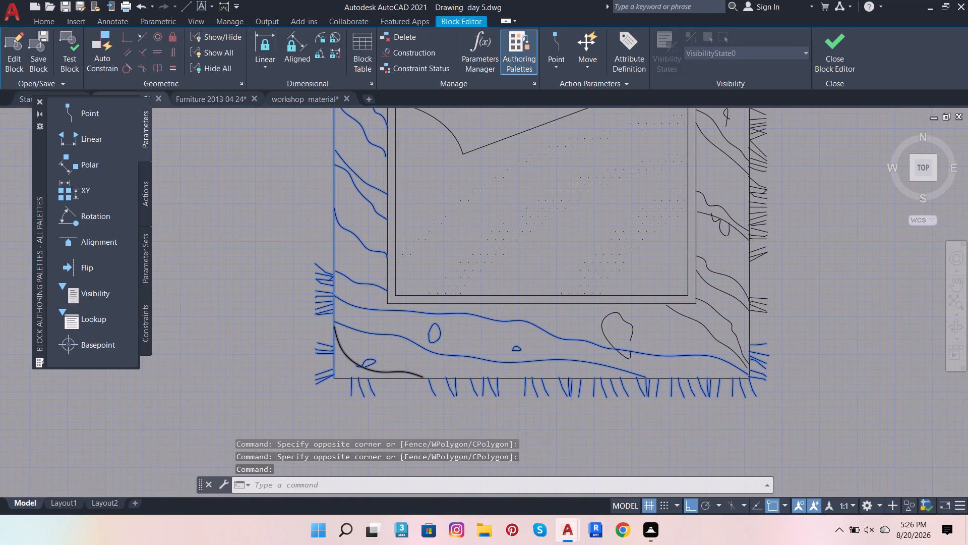
left_click(391, 377)
left_click(397, 388)
scroll(333, 385, "down", 2)
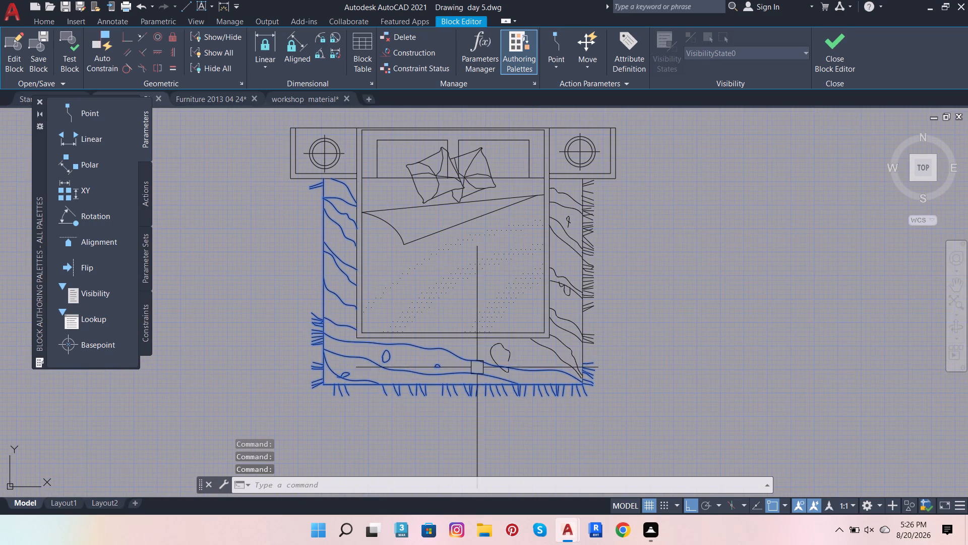
scroll(578, 369, "up", 1)
left_click(462, 343)
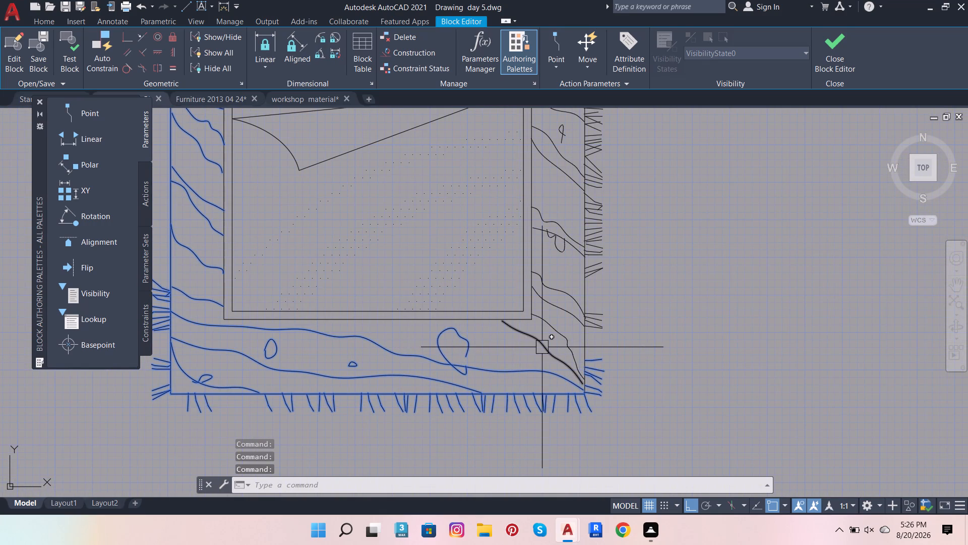
left_click(542, 347)
left_click(555, 330)
left_click(560, 312)
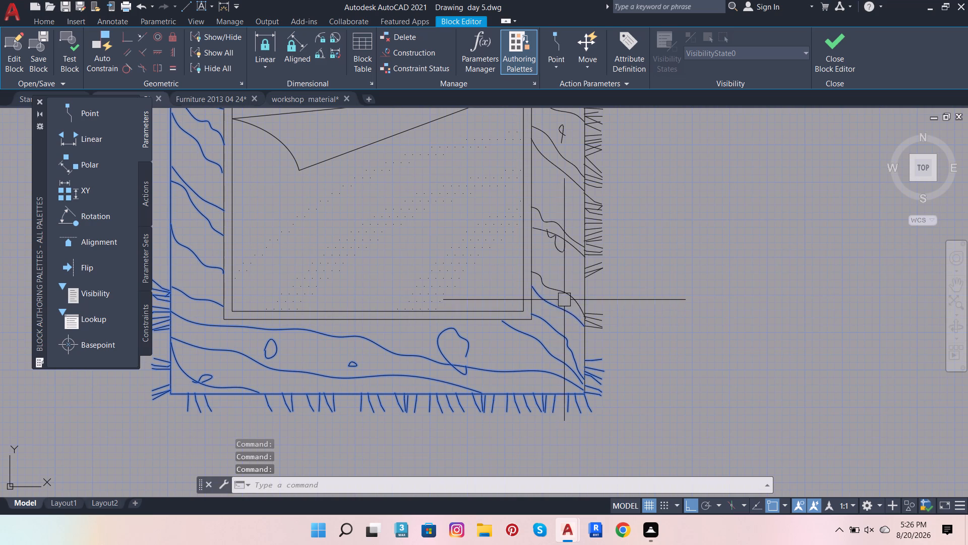
left_click(565, 295)
scroll(557, 355, "down", 2)
scroll(556, 245, "up", 2)
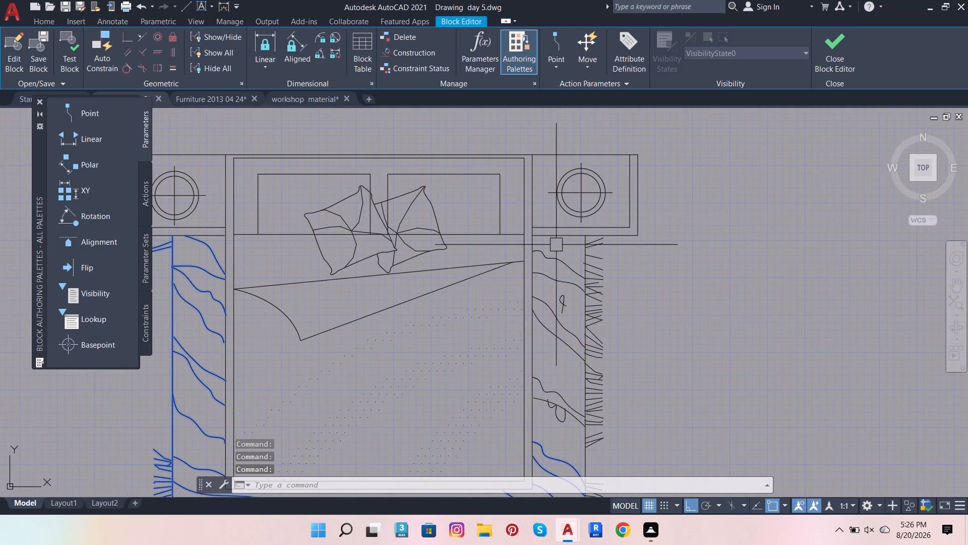
scroll(560, 251, "up", 3)
left_click(582, 223)
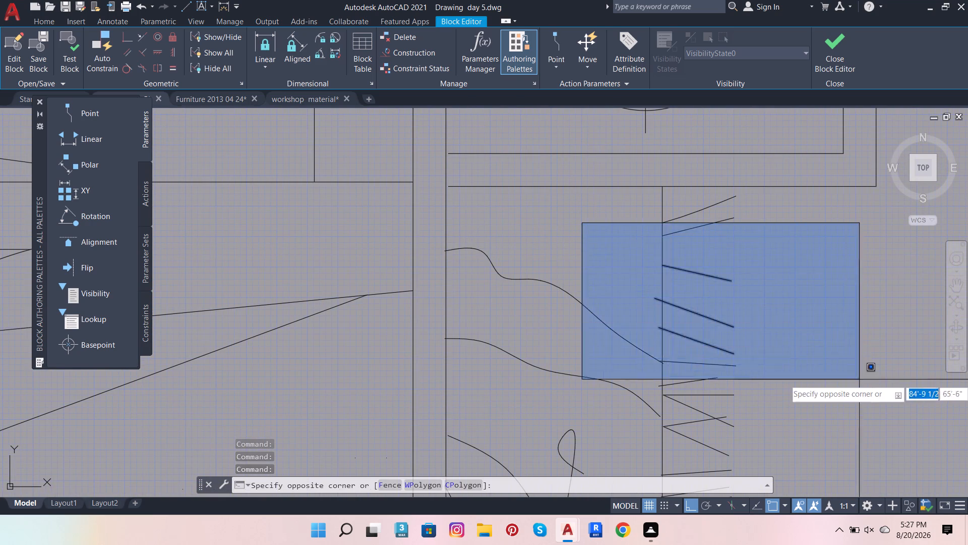
scroll(859, 383, "down", 7)
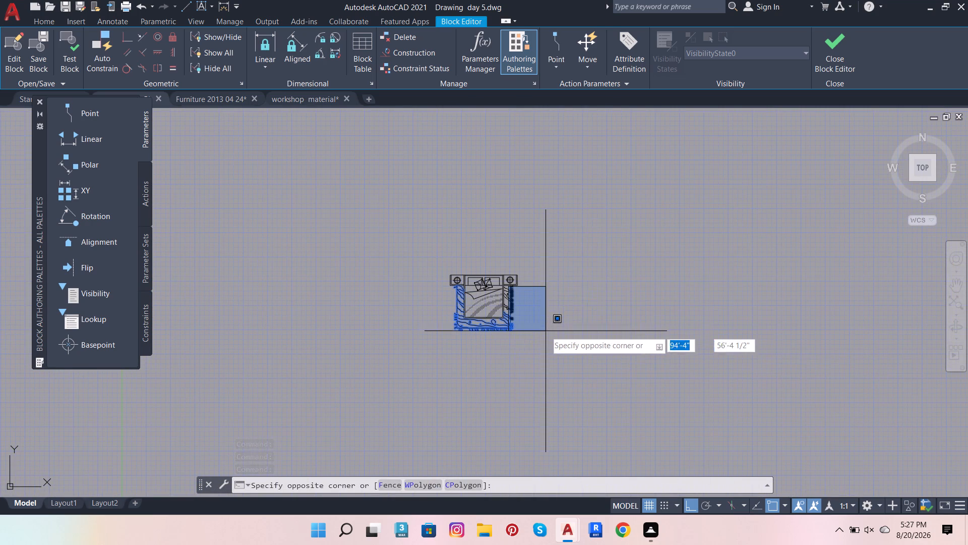
scroll(541, 330, "up", 3)
left_click(541, 330)
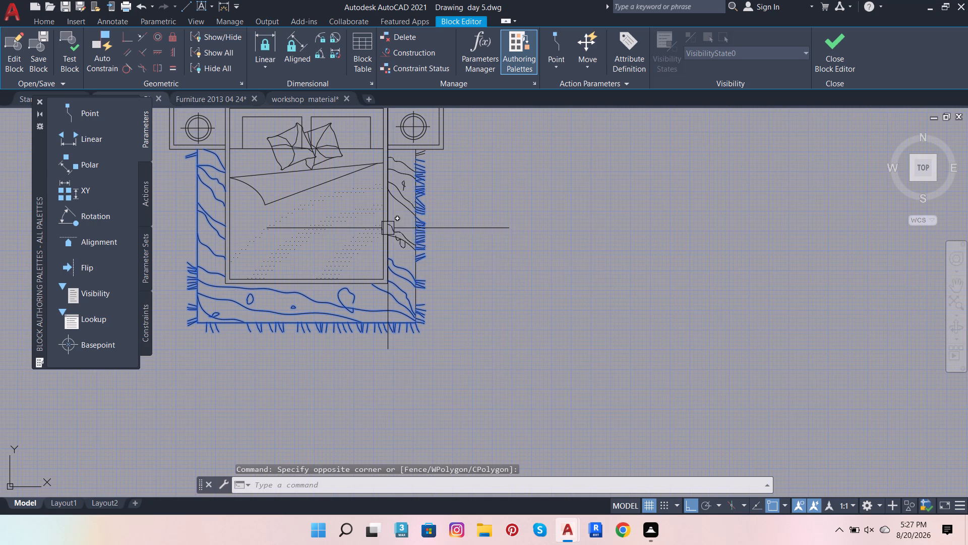
scroll(404, 251, "up", 3)
left_click(402, 226)
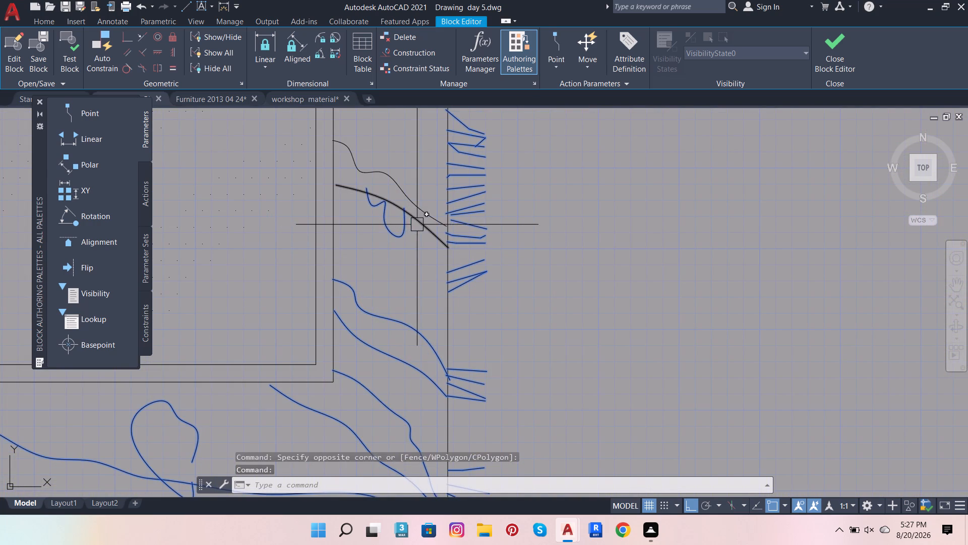
left_click(418, 225)
left_click(420, 215)
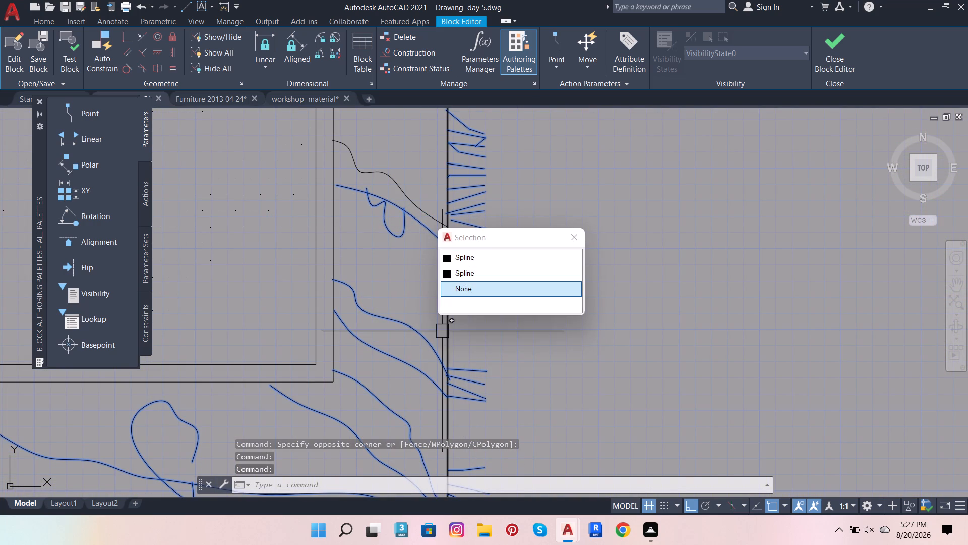
left_click(447, 331)
left_click(422, 201)
scroll(482, 355, "down", 3)
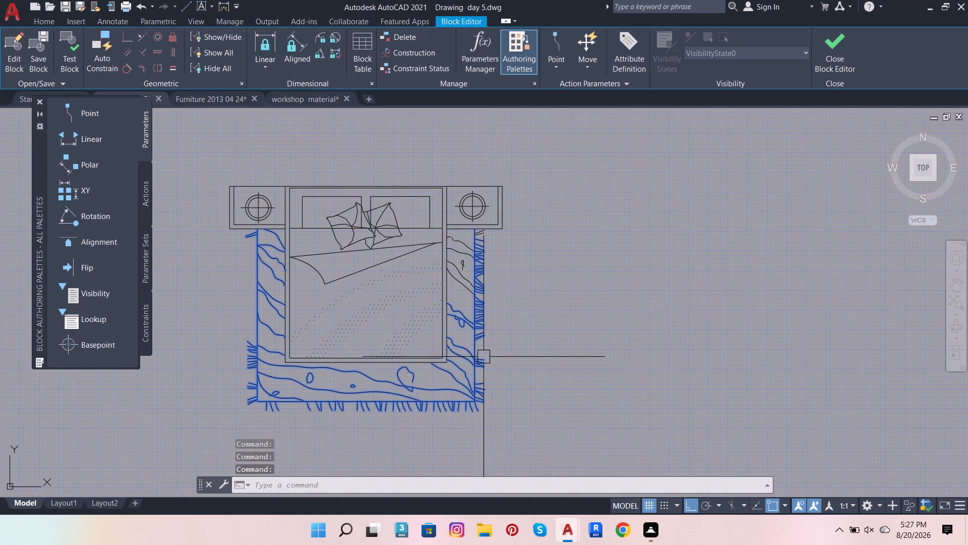
scroll(464, 229, "up", 3)
left_click(457, 285)
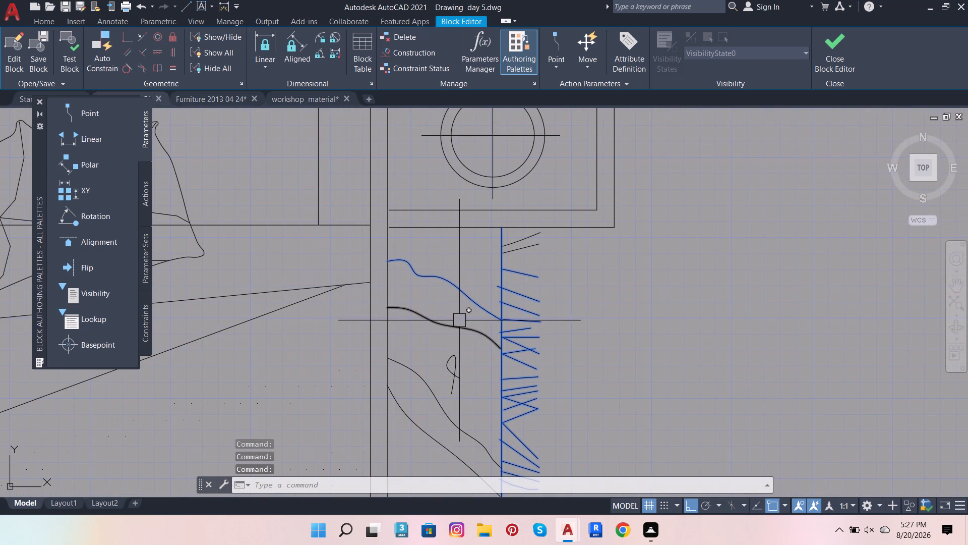
left_click(460, 320)
left_click(453, 375)
left_click(436, 400)
left_click(421, 434)
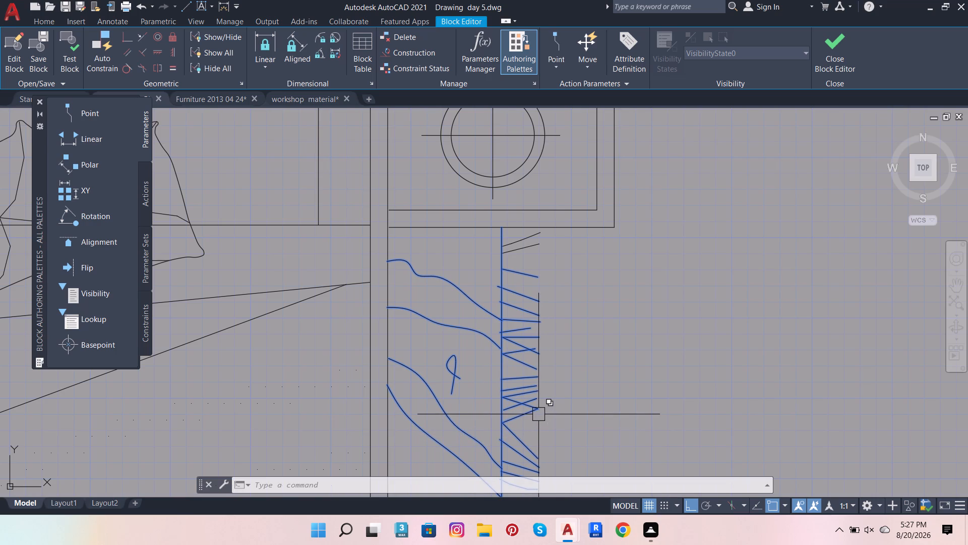
left_click(515, 253)
left_click(516, 241)
scroll(583, 293, "down", 1)
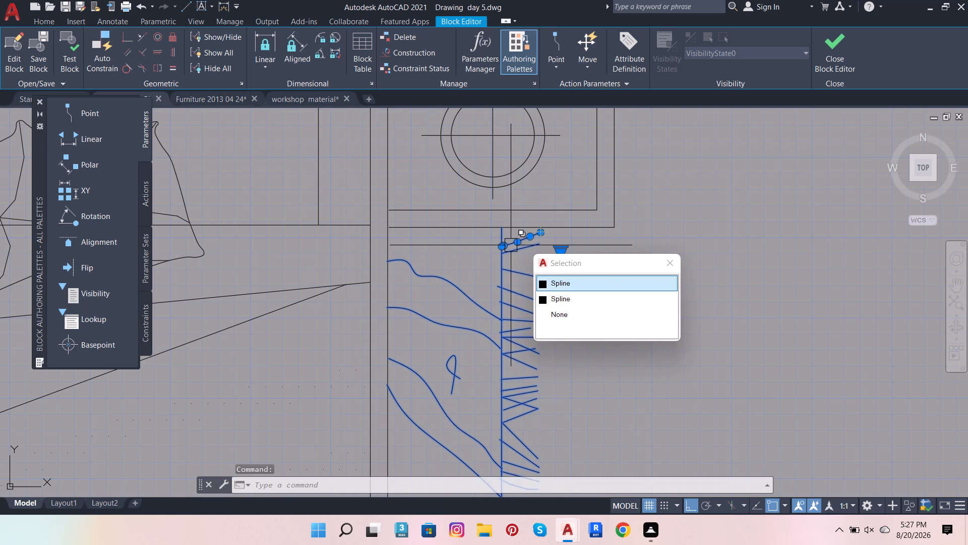
left_click(510, 243)
scroll(513, 326, "down", 3)
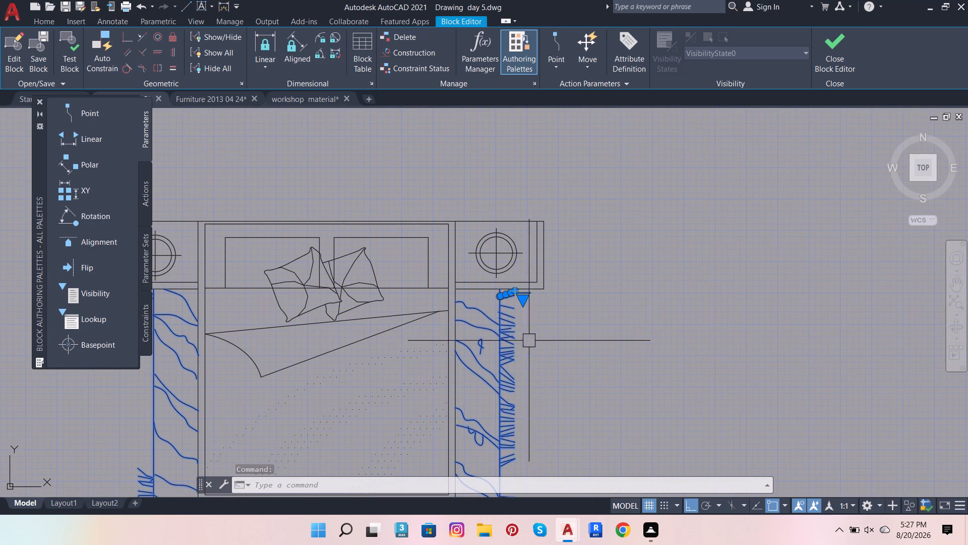
scroll(557, 323, "down", 1)
scroll(547, 371, "down", 1)
scroll(533, 430, "up", 2)
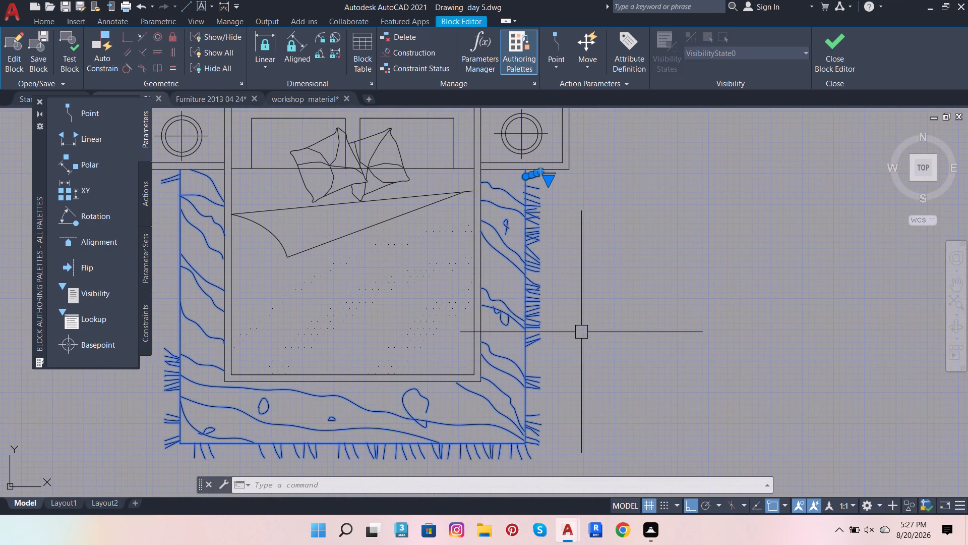
key("Delete")
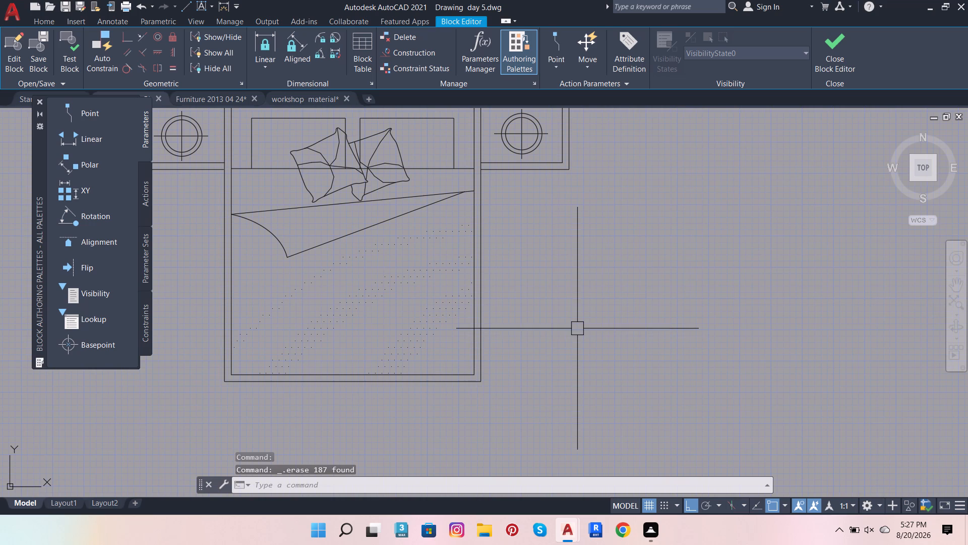
Close the Block Editor, saving the rug removal to the bed block's definition.
scroll(493, 267, "down", 1)
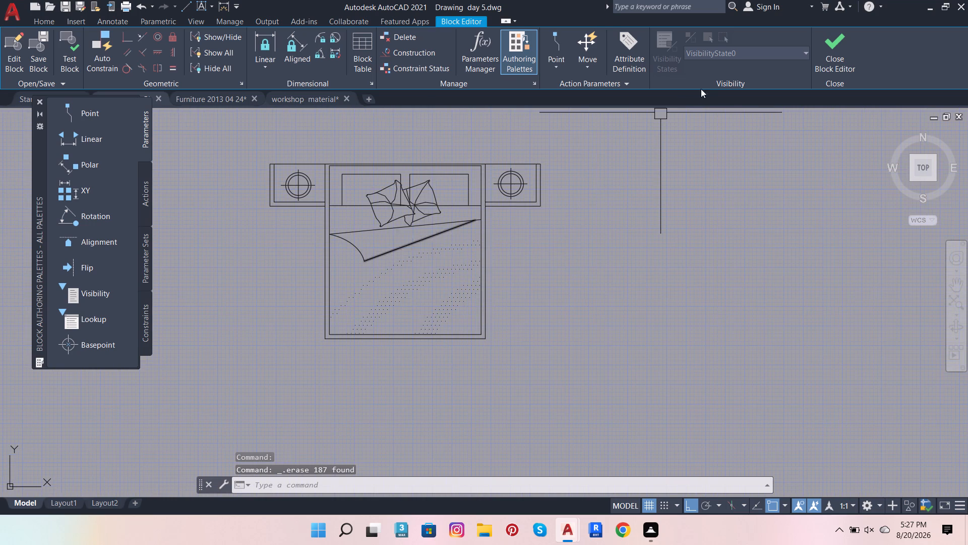
left_click(840, 43)
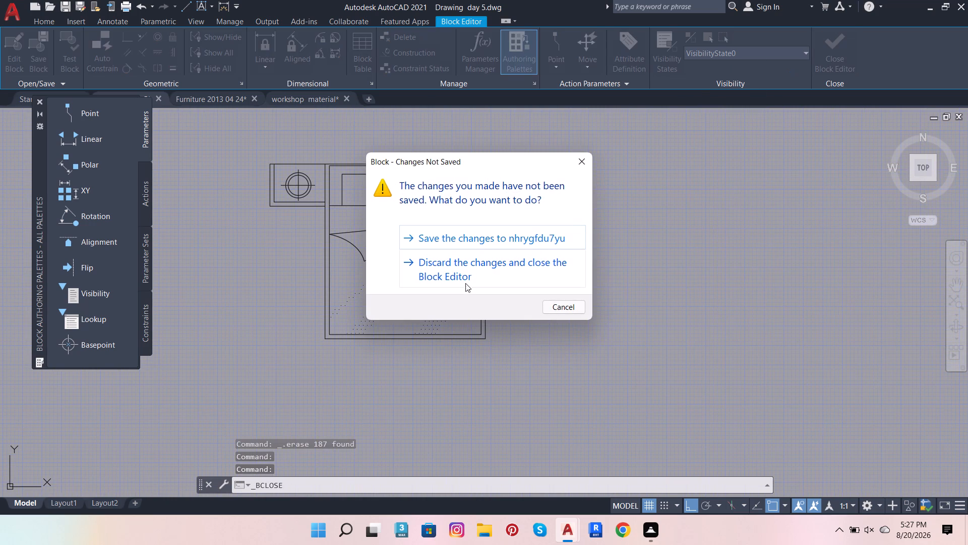
left_click(481, 228)
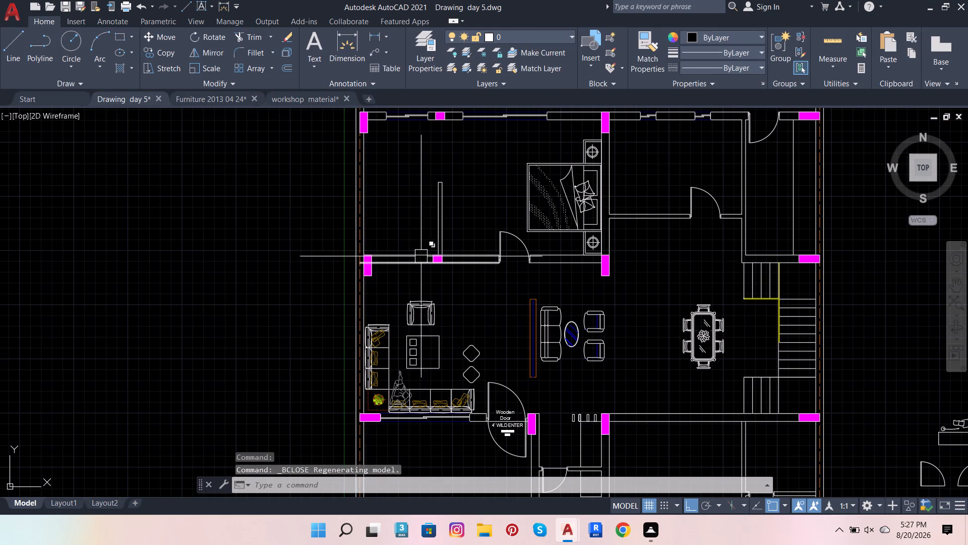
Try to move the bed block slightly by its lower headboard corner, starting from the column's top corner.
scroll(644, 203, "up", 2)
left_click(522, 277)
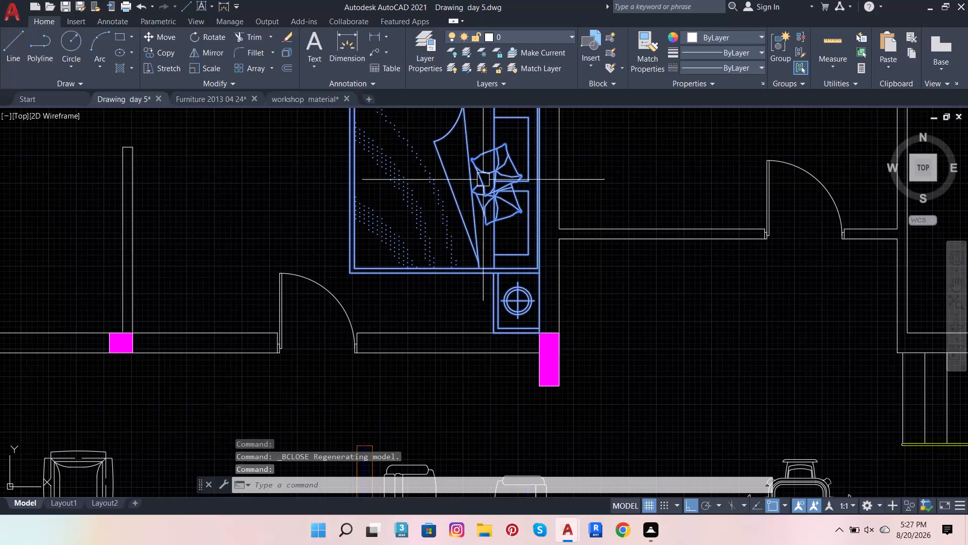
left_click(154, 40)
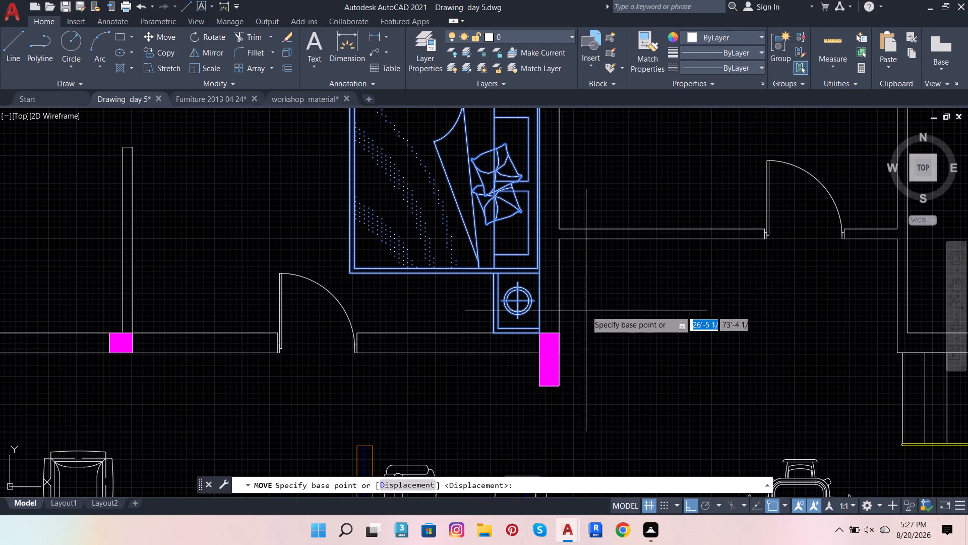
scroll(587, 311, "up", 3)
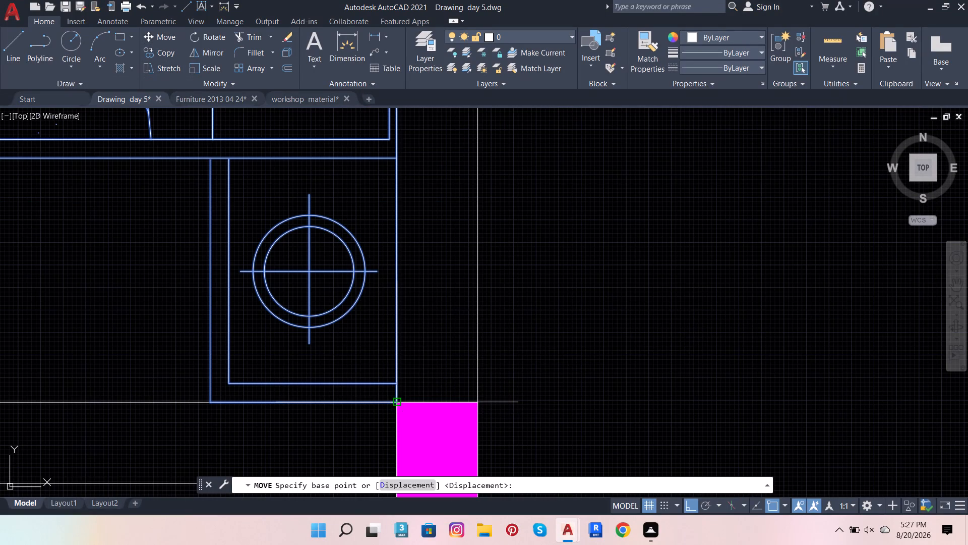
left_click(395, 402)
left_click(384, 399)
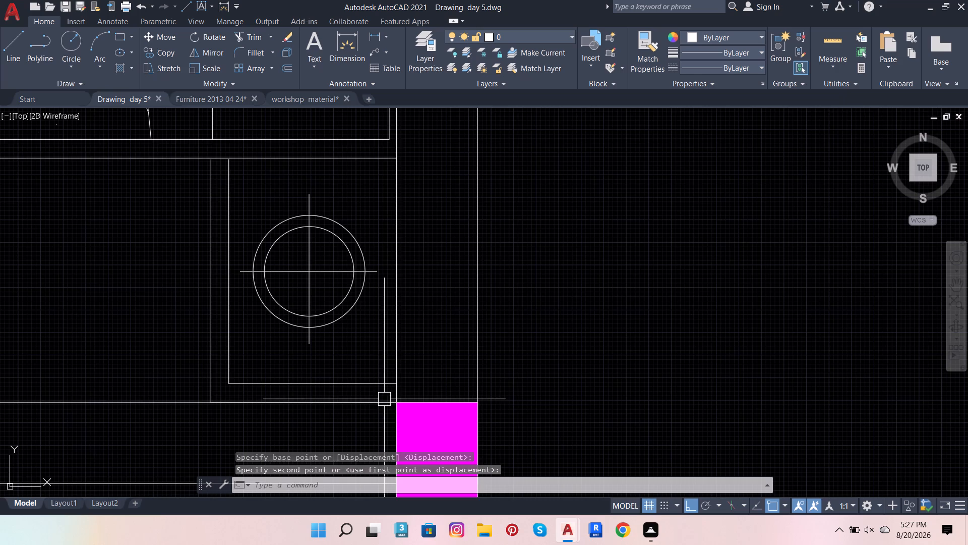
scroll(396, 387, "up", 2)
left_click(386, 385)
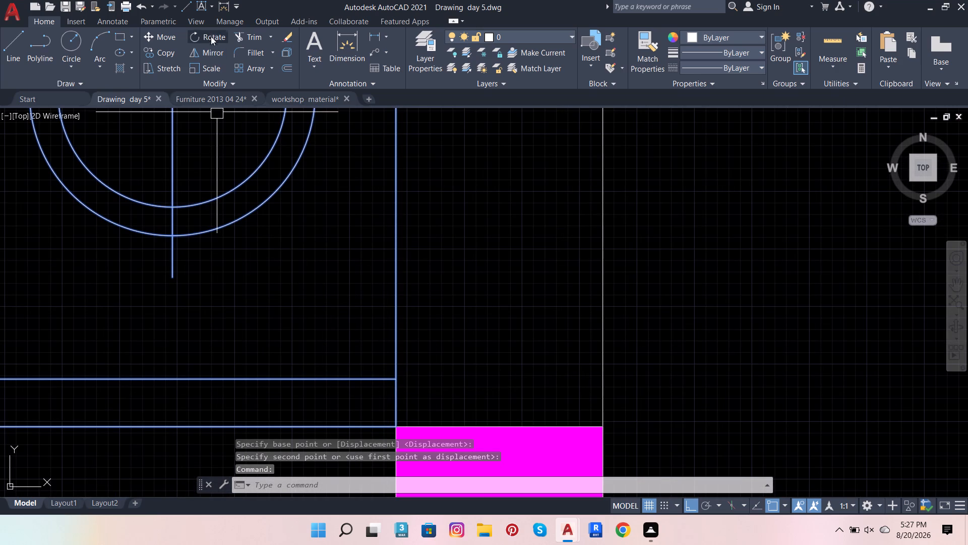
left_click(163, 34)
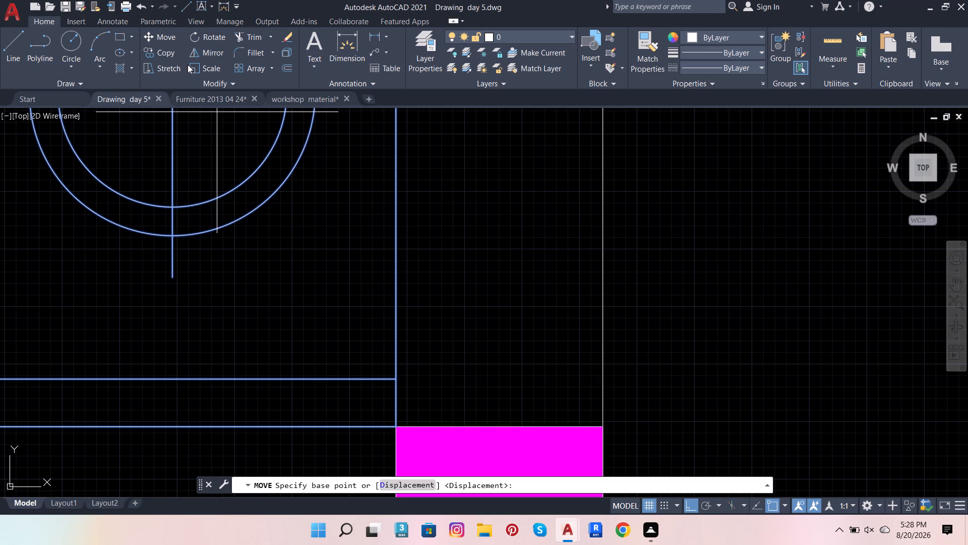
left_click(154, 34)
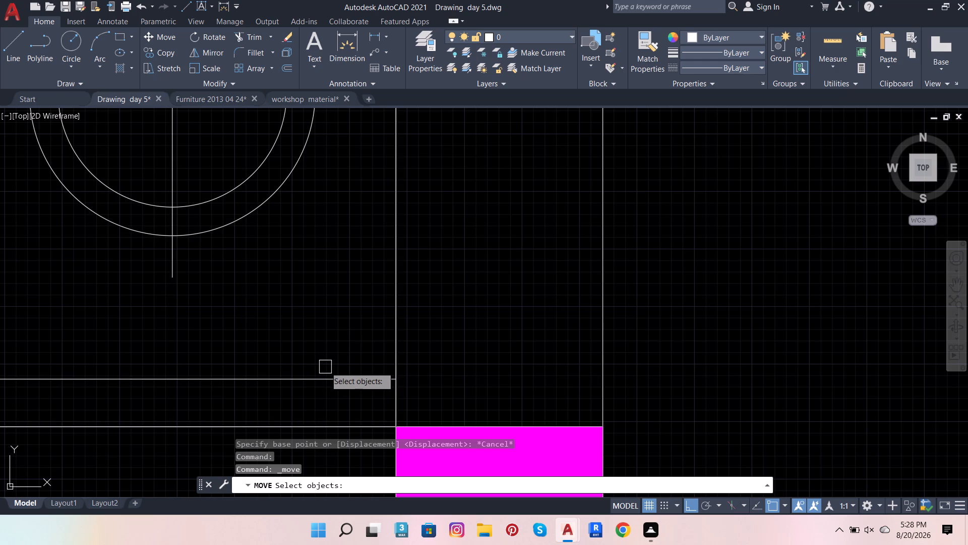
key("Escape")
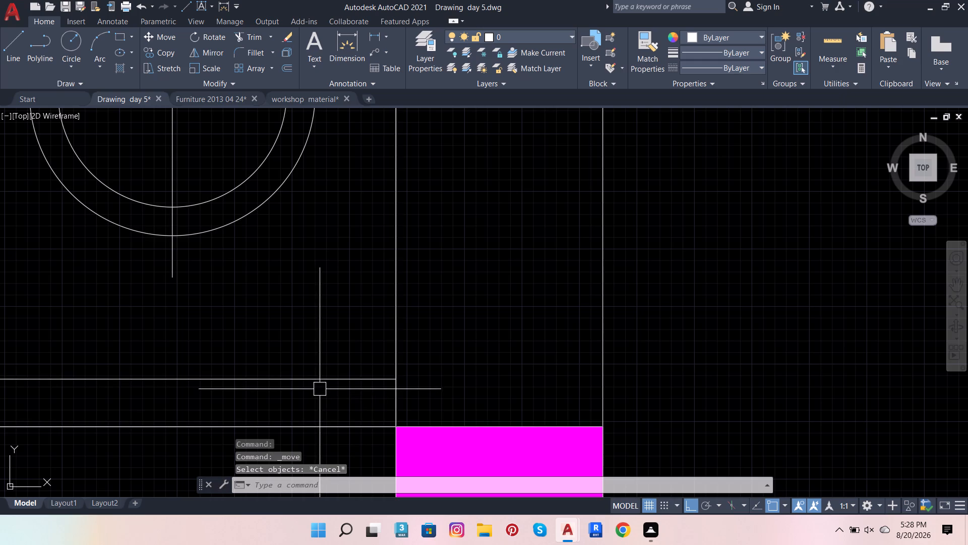
Move the bed block straight up by its lower headboard corner, leaving a small gap above the bedroom's bottom wall.
left_click(326, 361)
left_click(322, 385)
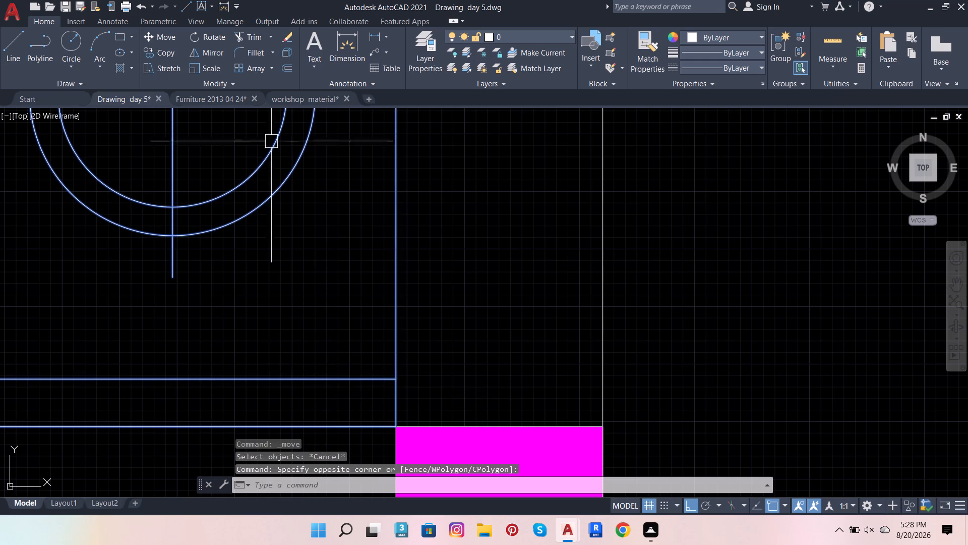
left_click(168, 35)
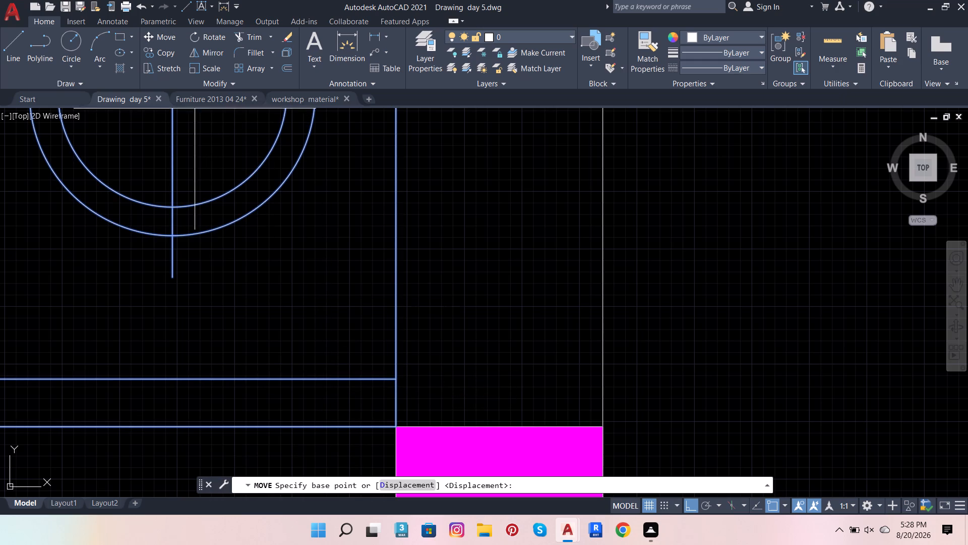
scroll(335, 433, "up", 2)
scroll(506, 369, "up", 2)
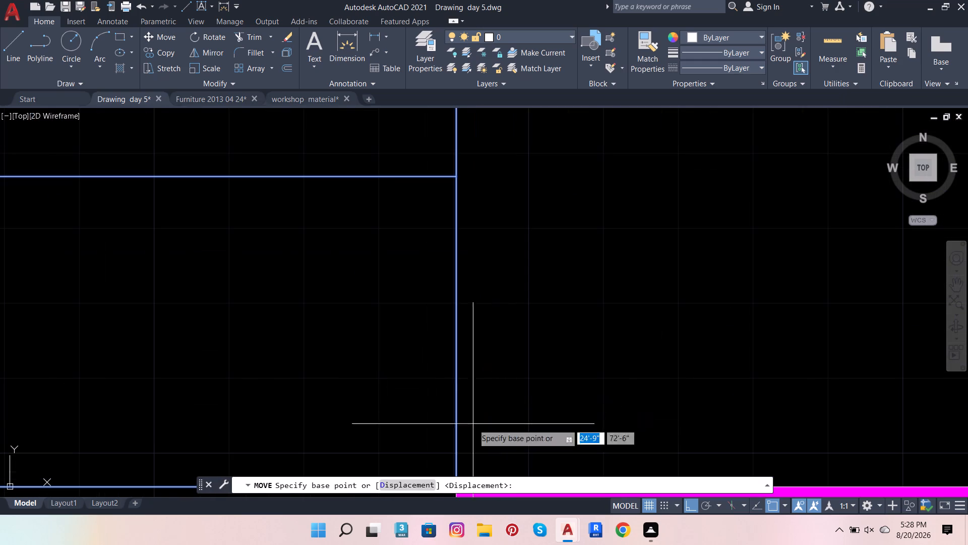
left_click(455, 421)
left_click(470, 338)
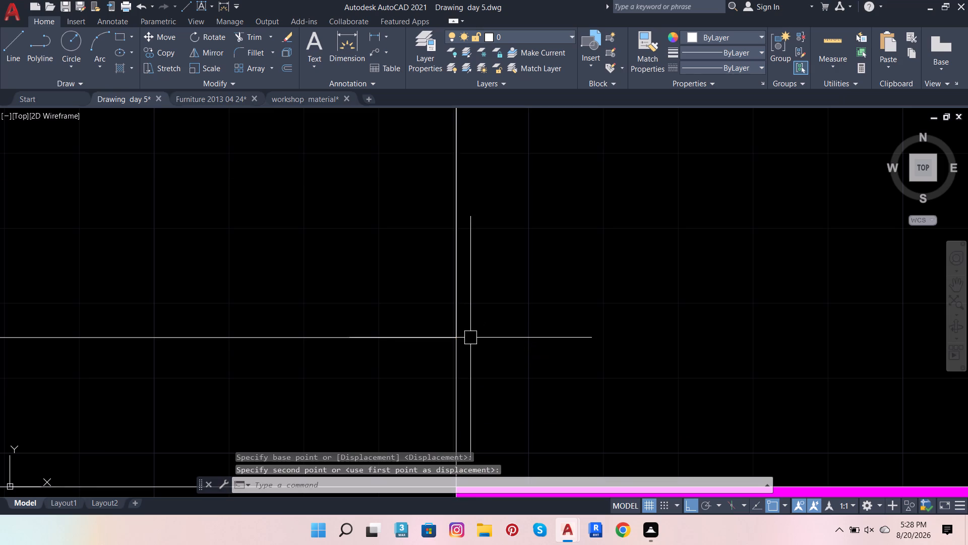
Move the bed block slightly left by the lower bedside table's outer corner, leaving a small gap from the headboard wall.
scroll(491, 338, "down", 3)
scroll(541, 388, "down", 2)
scroll(547, 430, "down", 2)
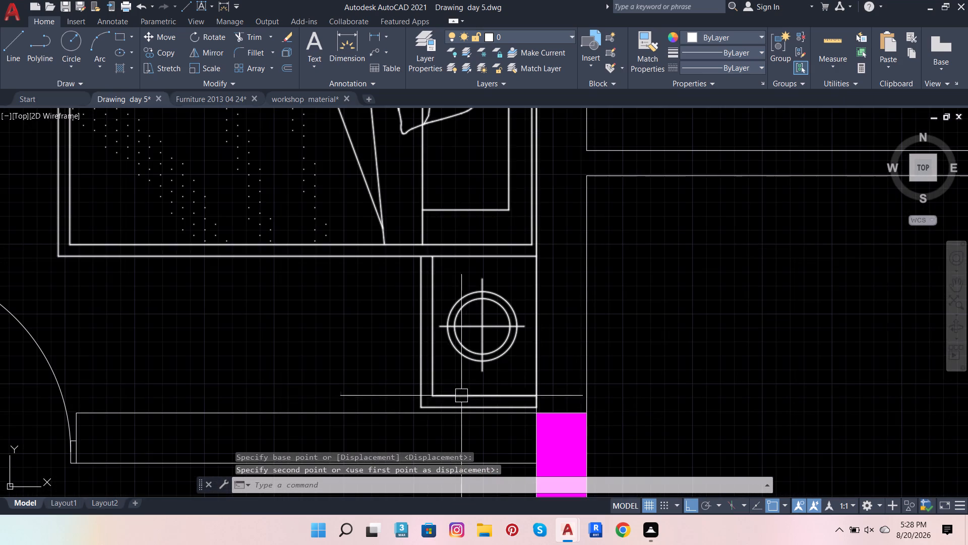
scroll(465, 395, "up", 3)
scroll(433, 399, "down", 1)
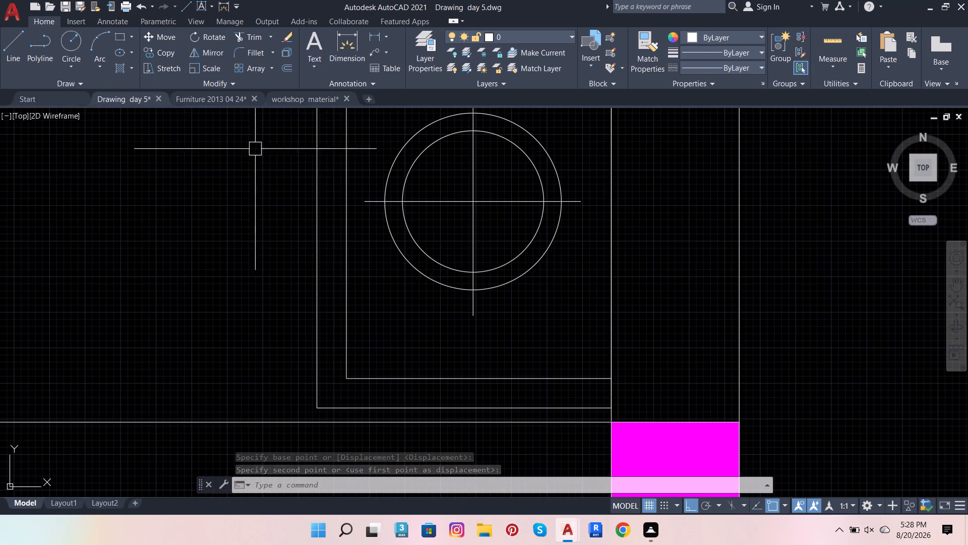
left_click(168, 38)
scroll(388, 408, "up", 3)
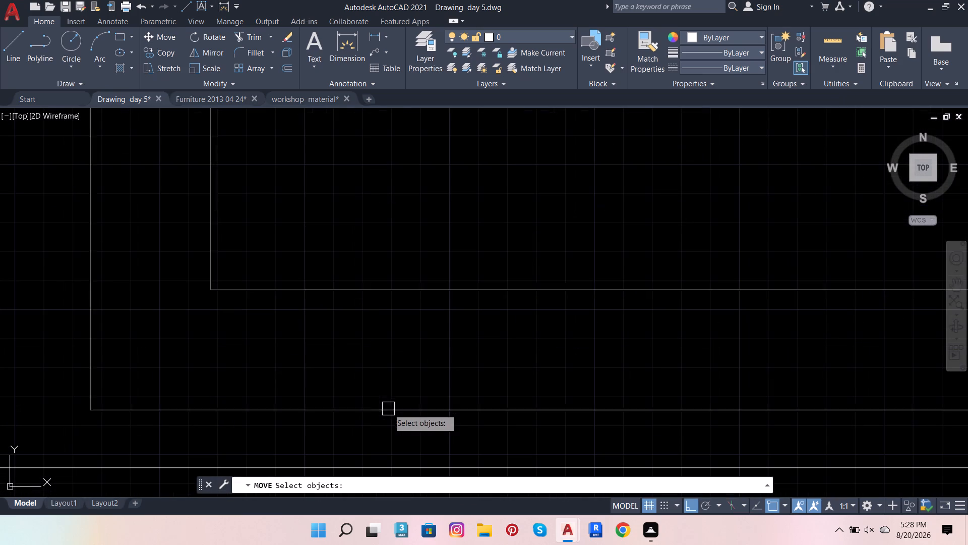
key("Escape")
left_click(391, 409)
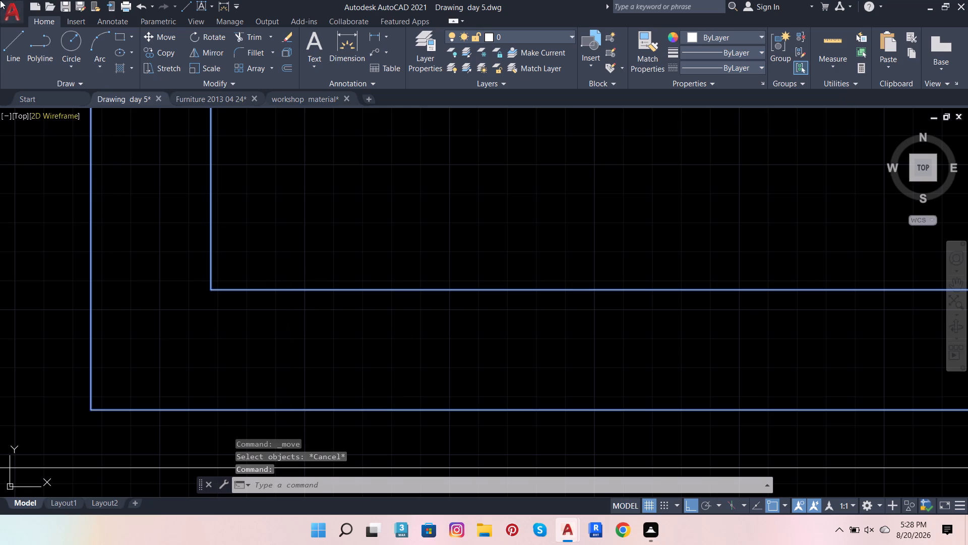
left_click(157, 33)
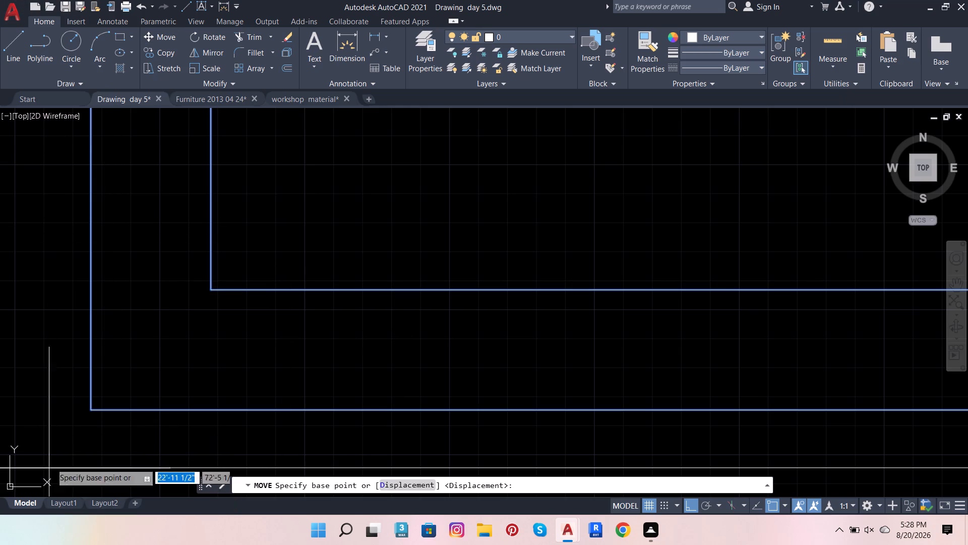
scroll(77, 408, "up", 2)
left_click(115, 413)
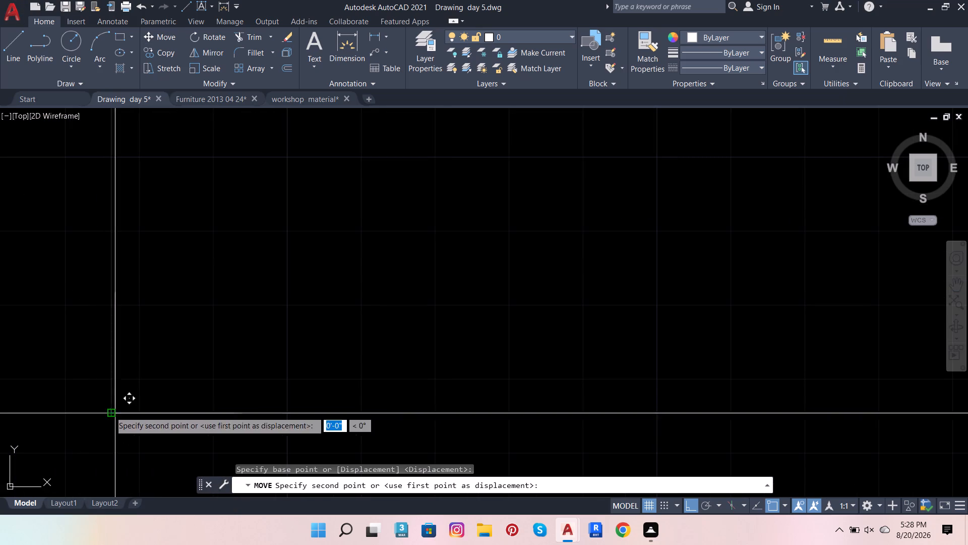
left_click(36, 404)
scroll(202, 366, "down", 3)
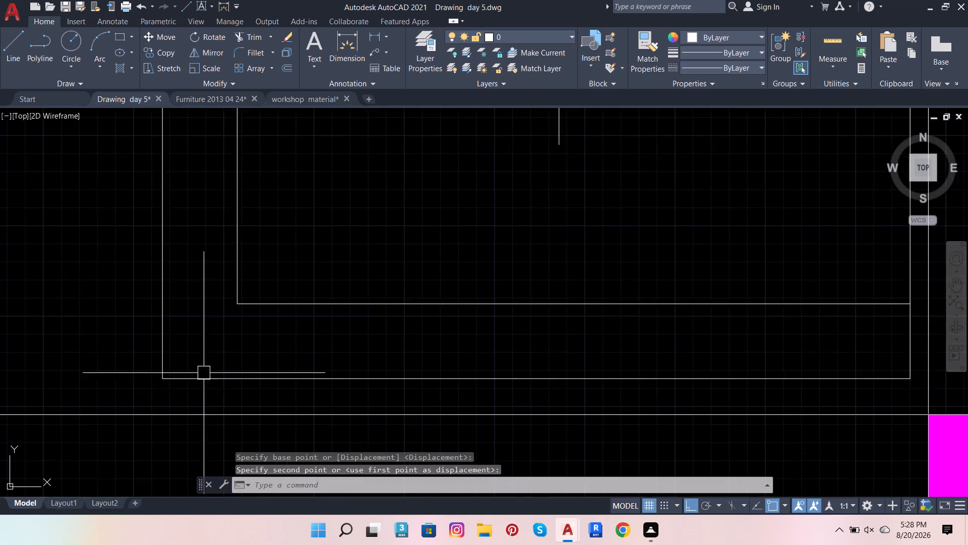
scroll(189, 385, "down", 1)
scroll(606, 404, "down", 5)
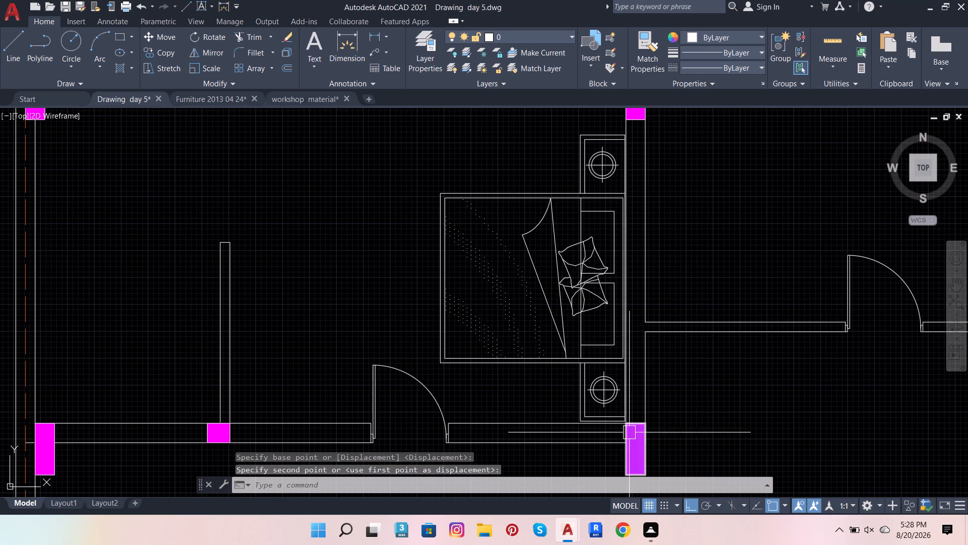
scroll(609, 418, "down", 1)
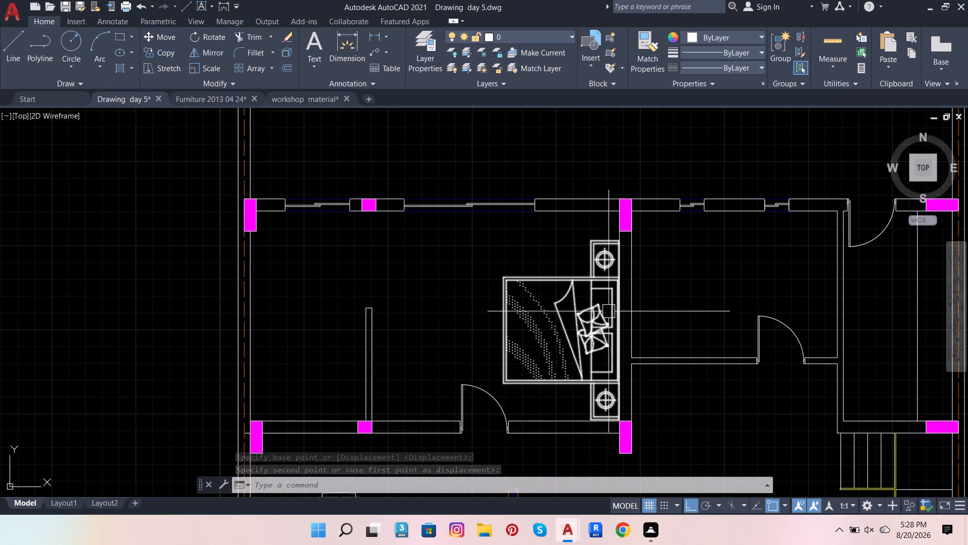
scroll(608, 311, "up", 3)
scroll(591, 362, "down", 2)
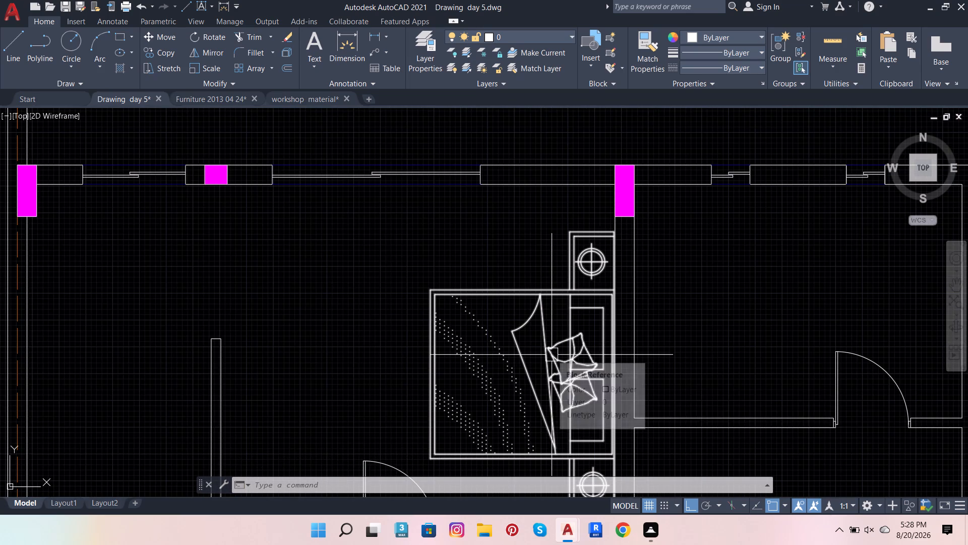
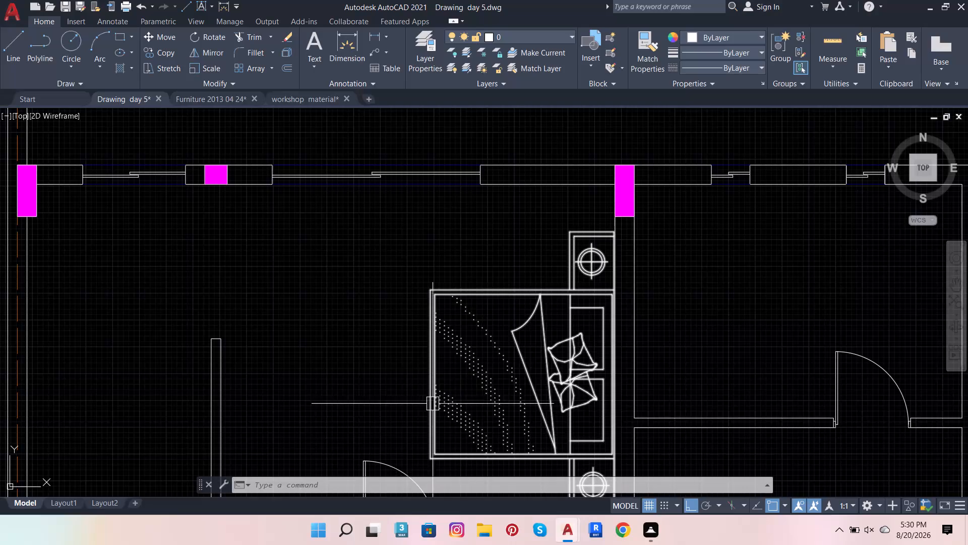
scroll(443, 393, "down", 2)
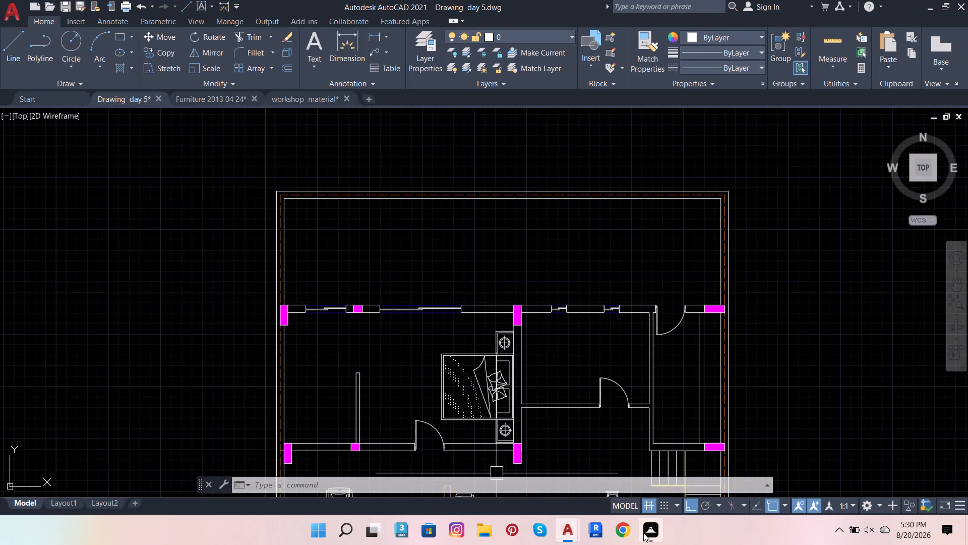
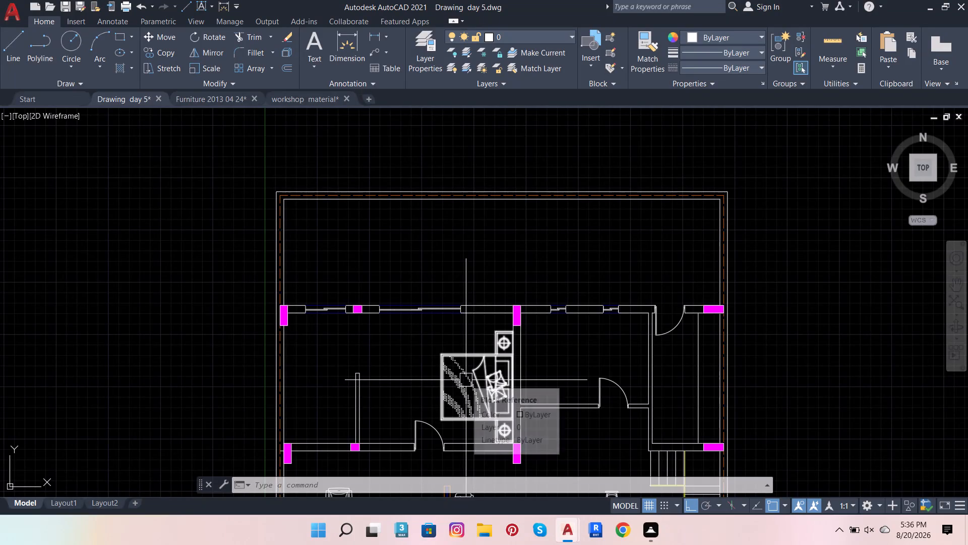
Open the sofa-set block with the oval glass table, A$C306A54D5, in the Block Editor.
scroll(341, 253, "down", 2)
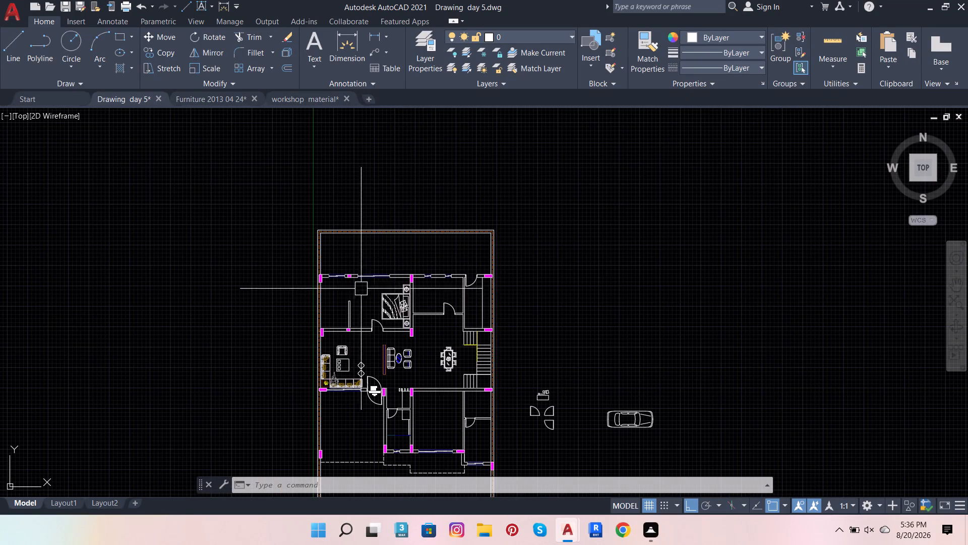
scroll(393, 300, "up", 1)
scroll(416, 372, "up", 3)
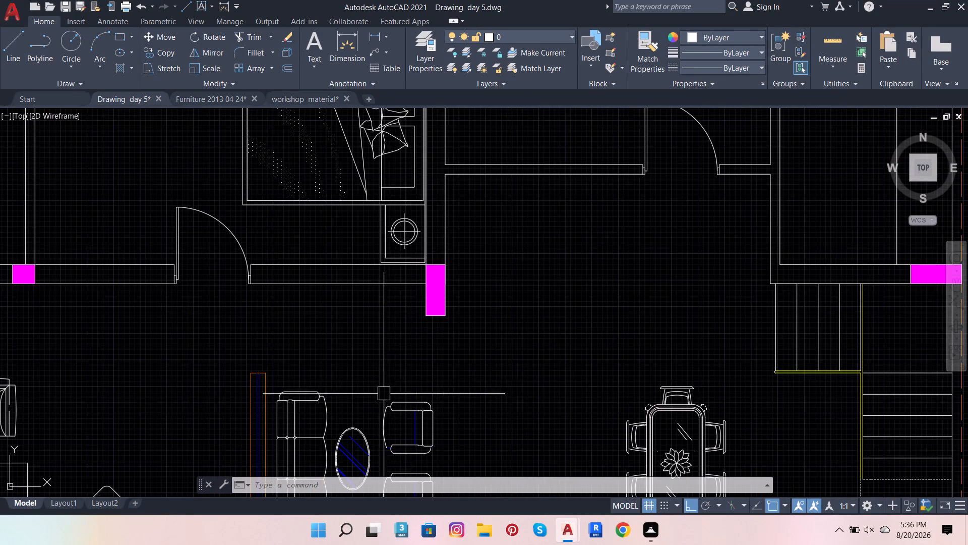
scroll(378, 401, "down", 3)
scroll(363, 431, "up", 4)
scroll(403, 336, "up", 2)
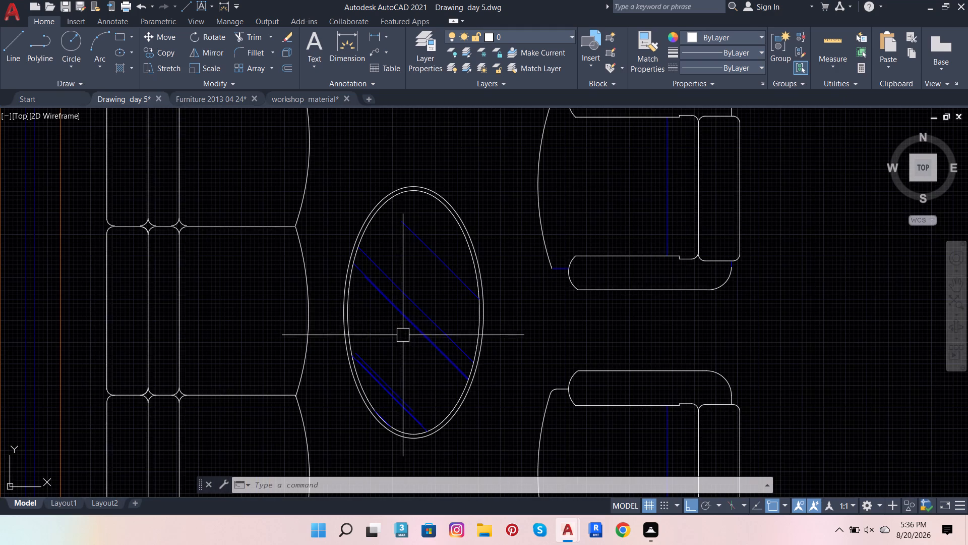
double_click(415, 317)
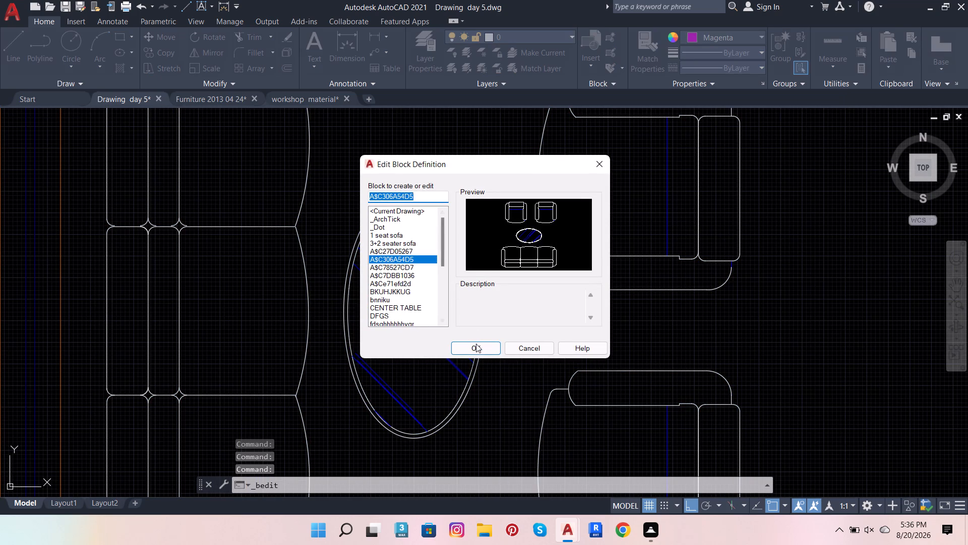
left_click(473, 353)
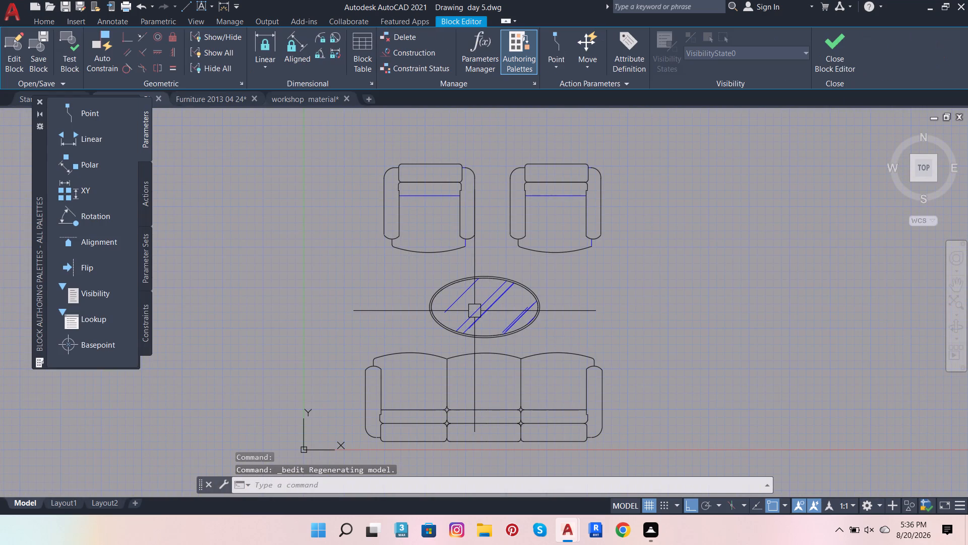
Recolour the two closely spaced blue streak lines at the middle of the oval table to white (255,255,255).
left_click(474, 310)
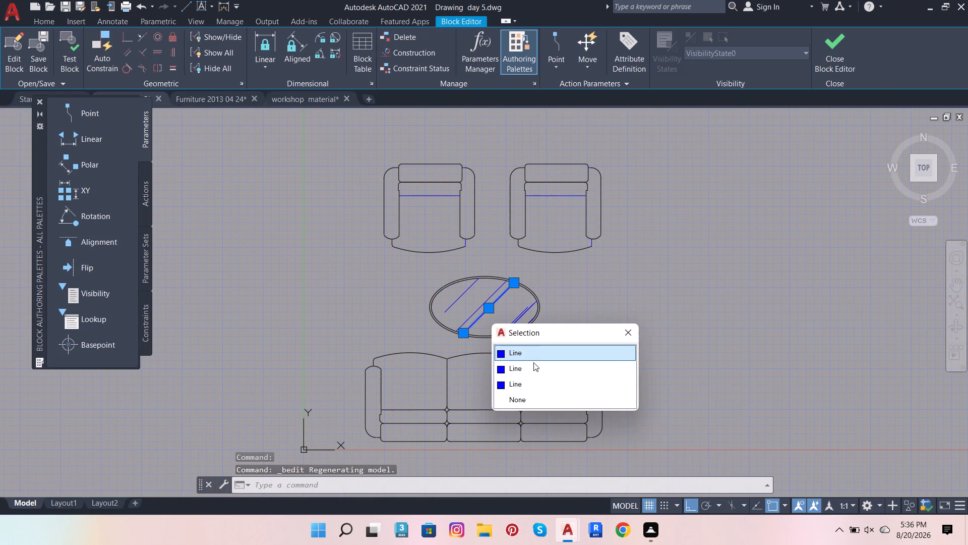
left_click(531, 400)
scroll(481, 308, "up", 3)
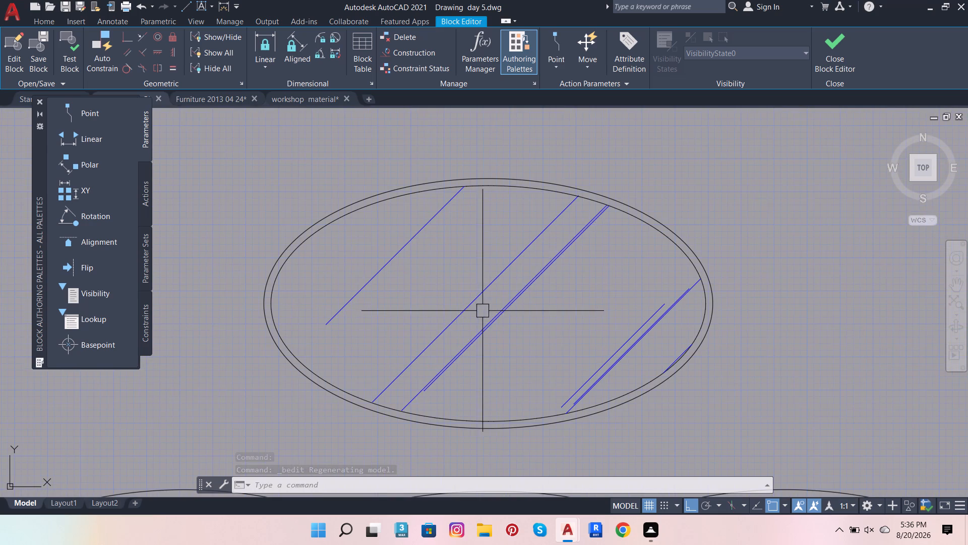
scroll(499, 325, "up", 4)
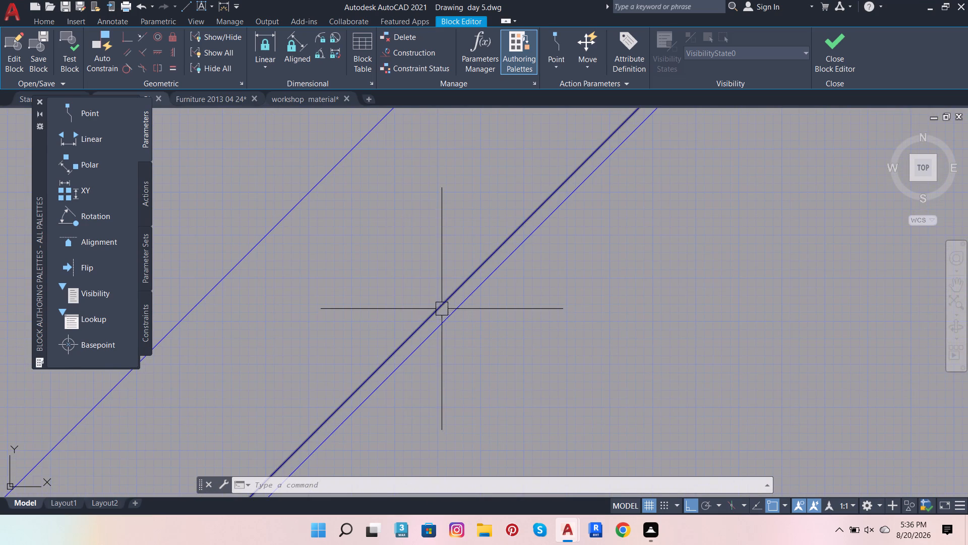
left_click(441, 308)
left_click(454, 315)
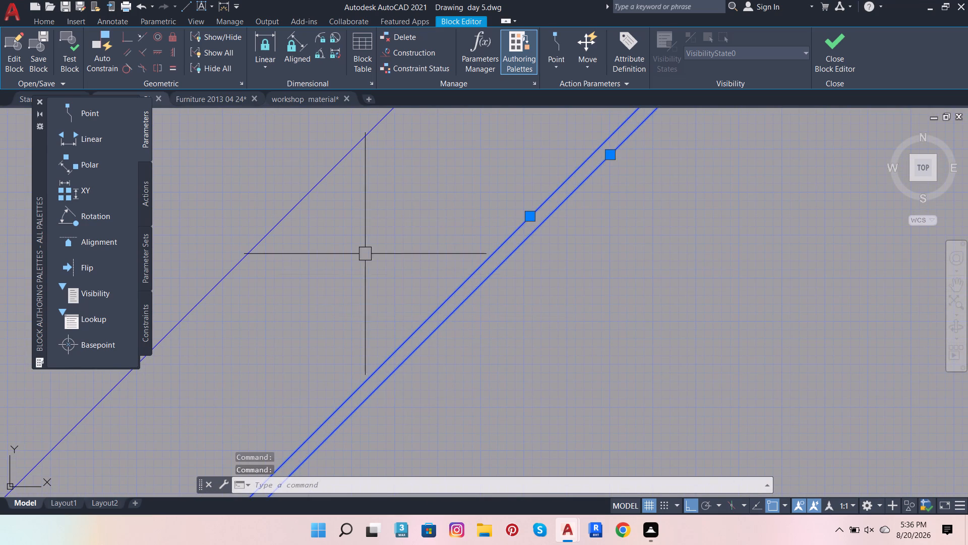
left_click(41, 17)
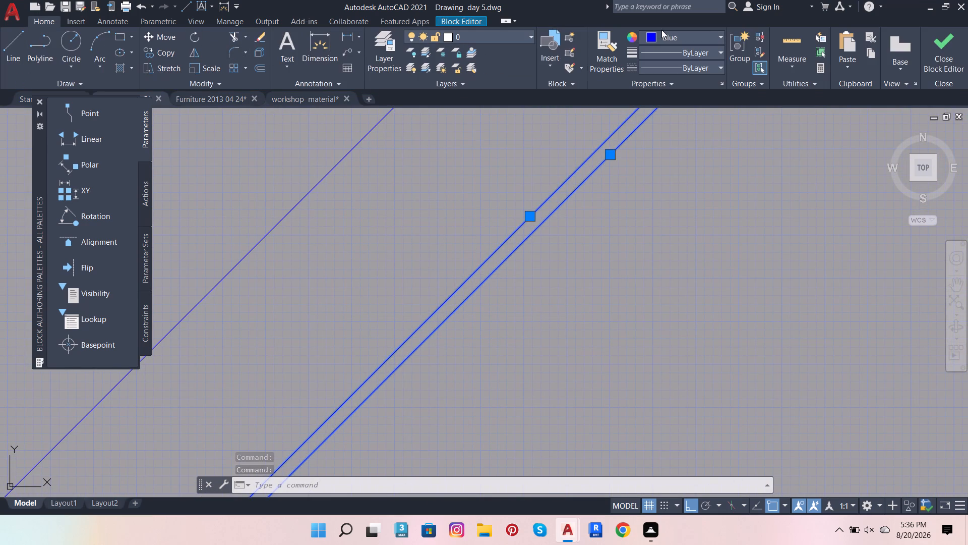
left_click(669, 36)
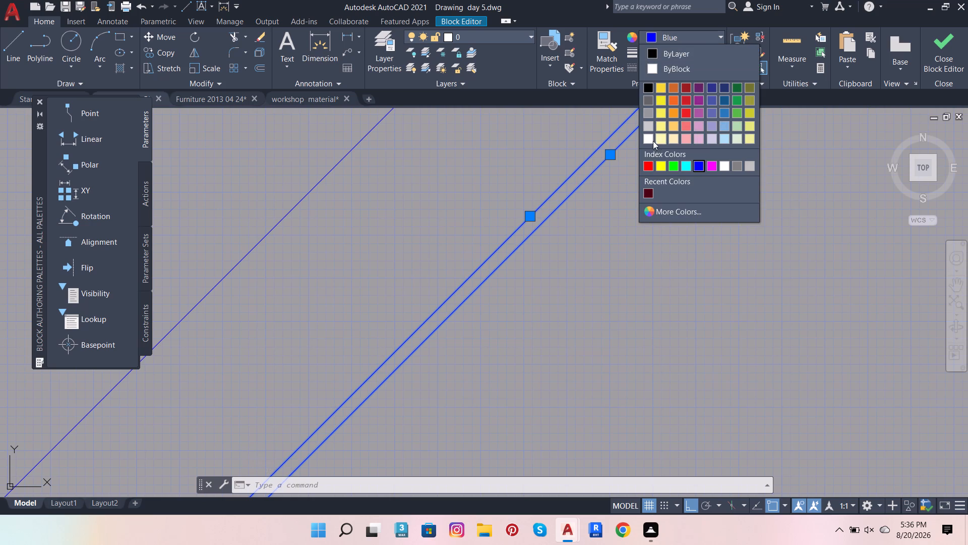
left_click(647, 139)
Recolour the remaining blue streak lines on the oval table and the blue seat line of both armchairs to white (255,255,255).
scroll(653, 182, "down", 3)
scroll(616, 219, "down", 2)
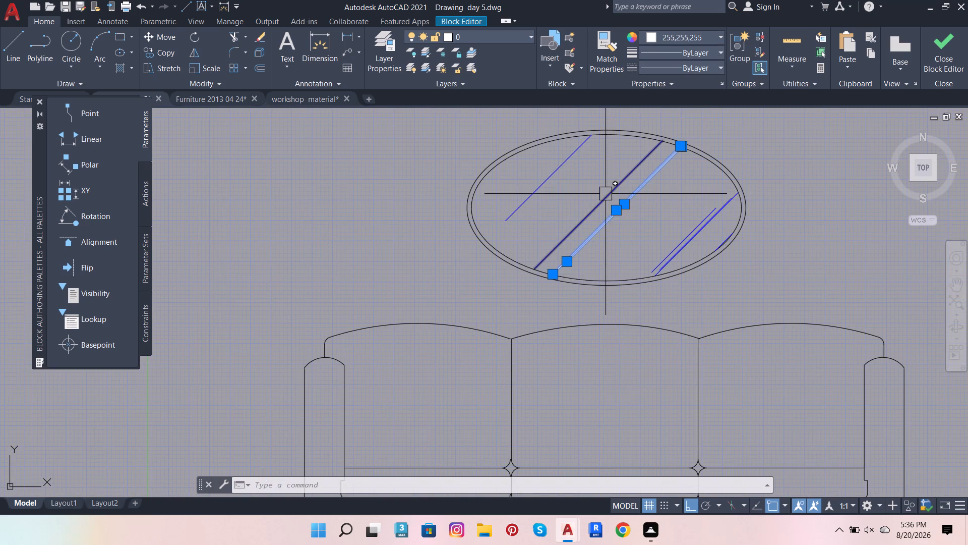
scroll(606, 194, "up", 1)
left_click(489, 186)
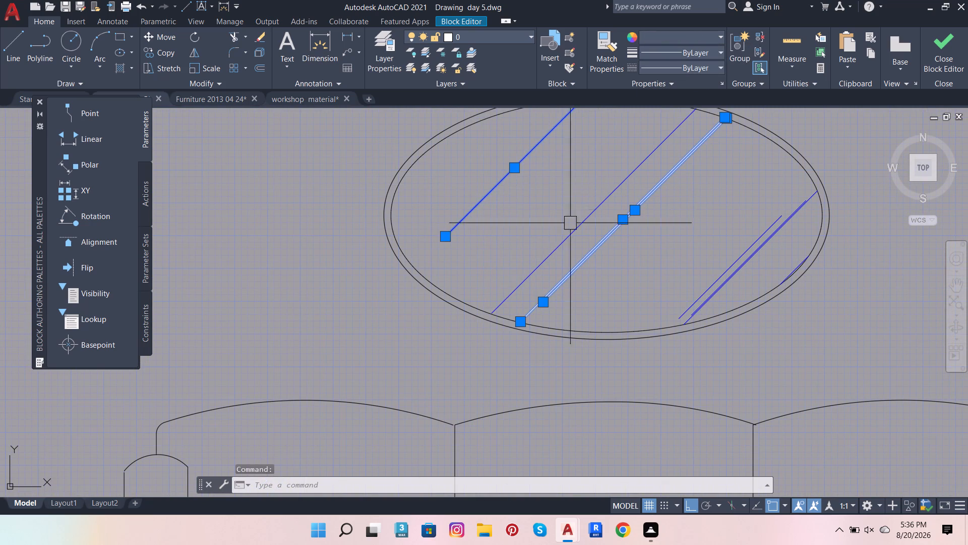
left_click(579, 225)
scroll(631, 244, "up", 1)
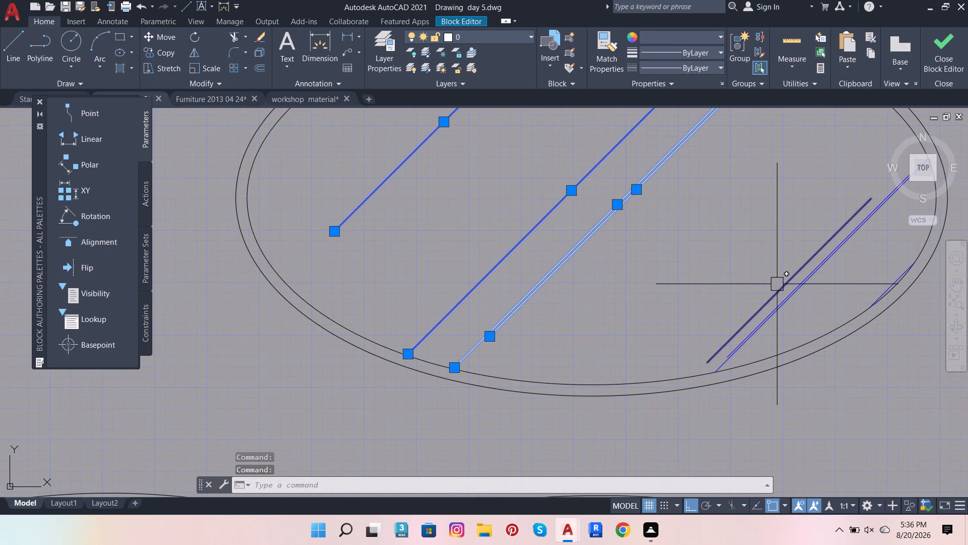
left_click(777, 284)
scroll(789, 296, "up", 3)
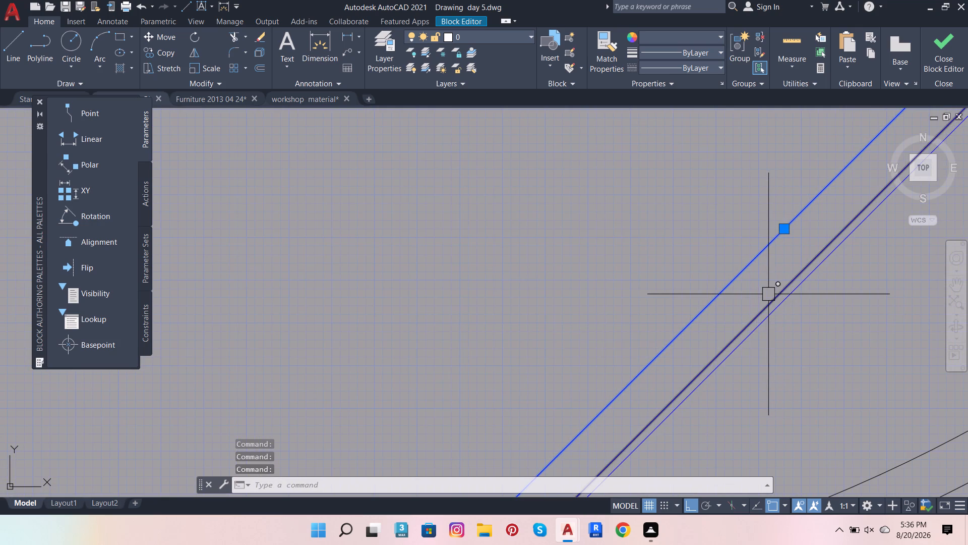
left_click(768, 294)
left_click(781, 303)
scroll(635, 290, "down", 3)
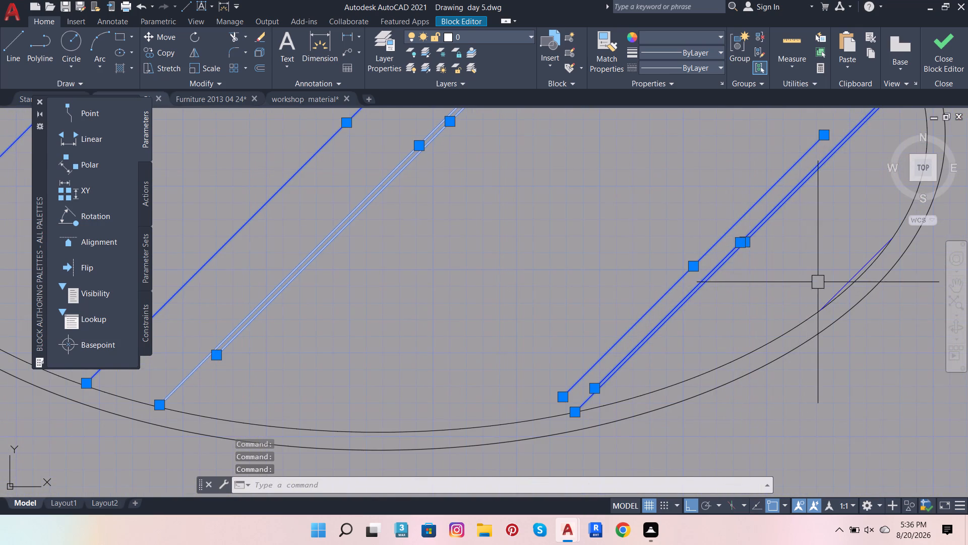
scroll(844, 286, "up", 4)
left_click(841, 277)
scroll(708, 342, "down", 7)
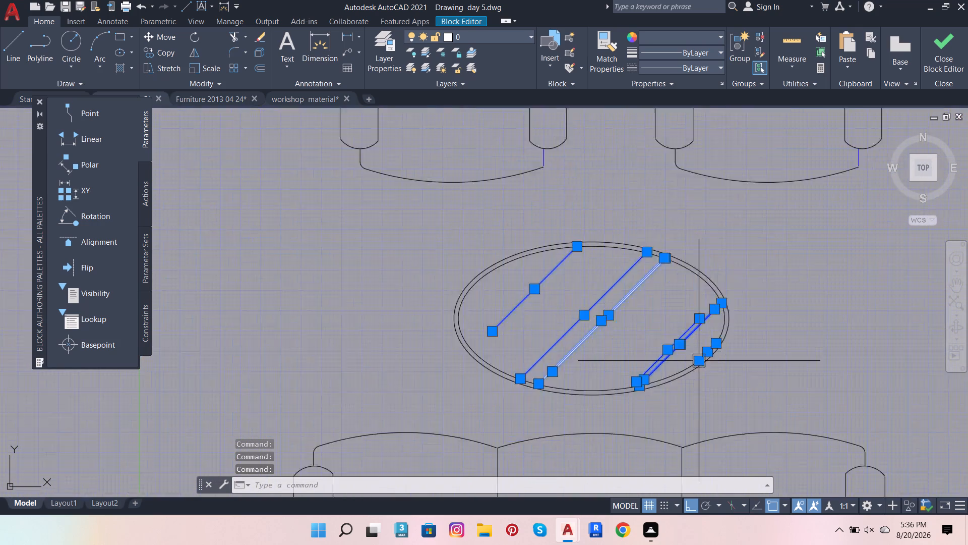
scroll(699, 362, "down", 1)
left_click(566, 161)
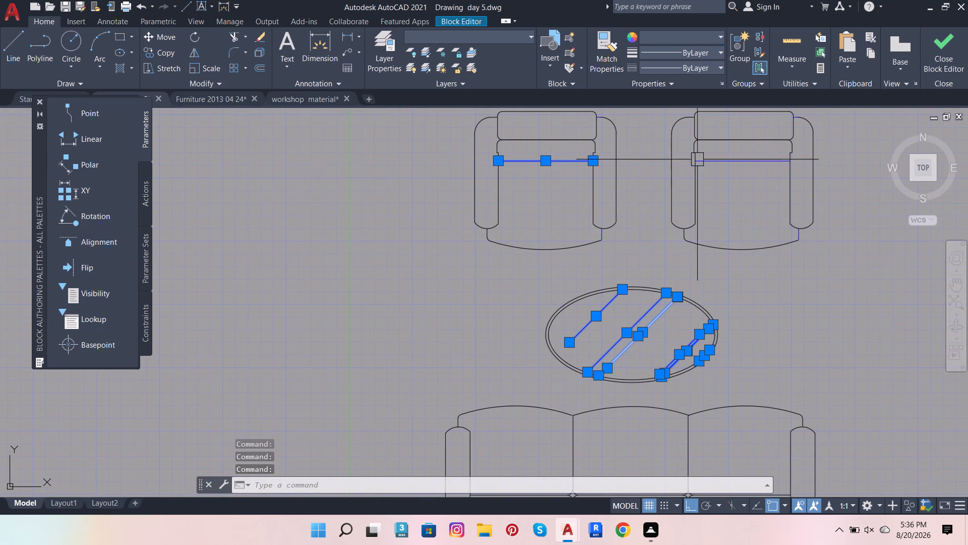
left_click(750, 158)
scroll(680, 221, "down", 2)
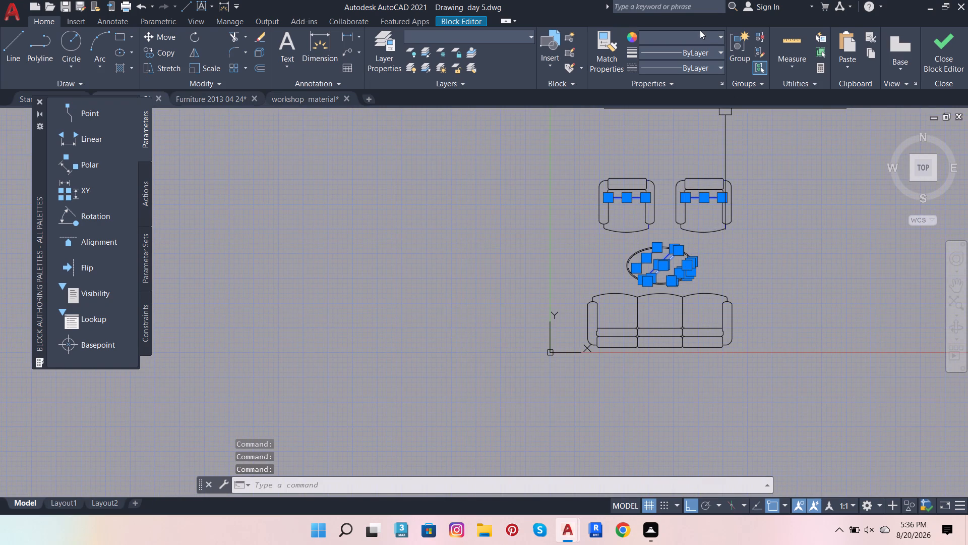
left_click(707, 39)
left_click(647, 137)
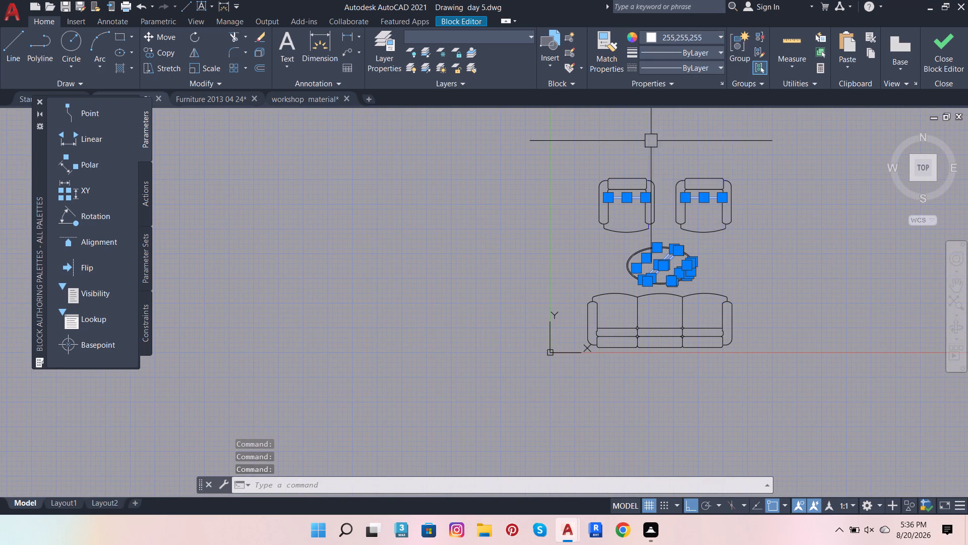
Close the Block Editor and save the changes to A$C306A54D5.
scroll(687, 251, "up", 3)
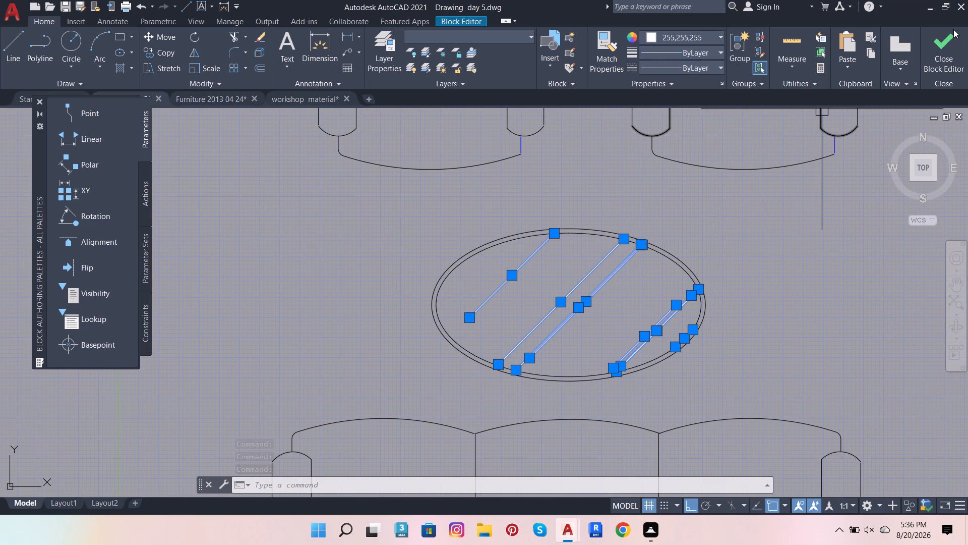
left_click(953, 29)
left_click(956, 54)
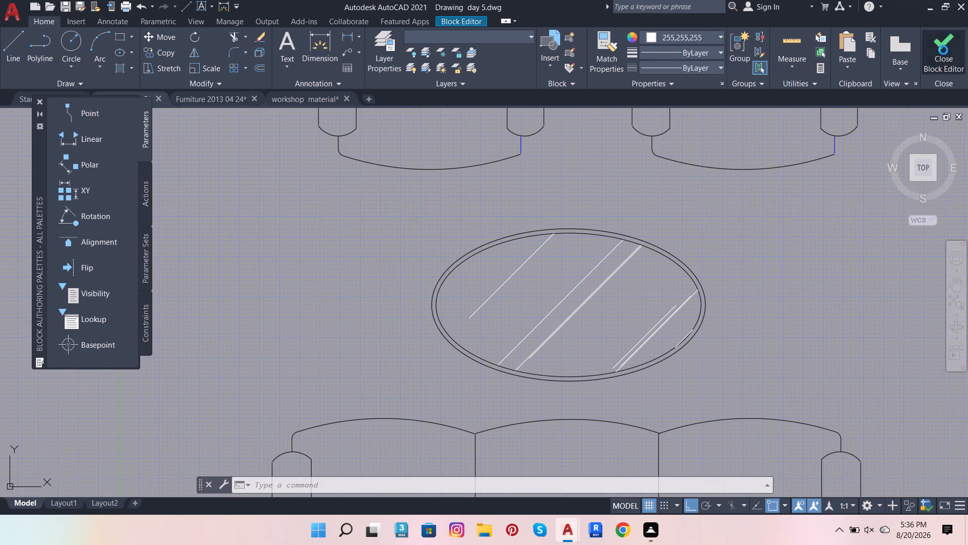
left_click(435, 234)
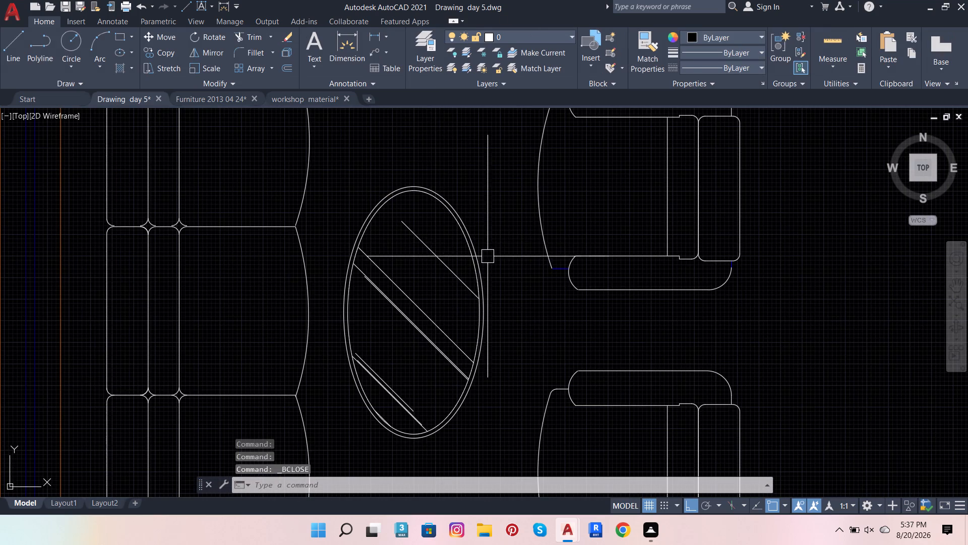
Reopen the sofa-set block A$C306A54D5 in the Block Editor.
scroll(558, 262, "up", 2)
scroll(560, 291, "down", 3)
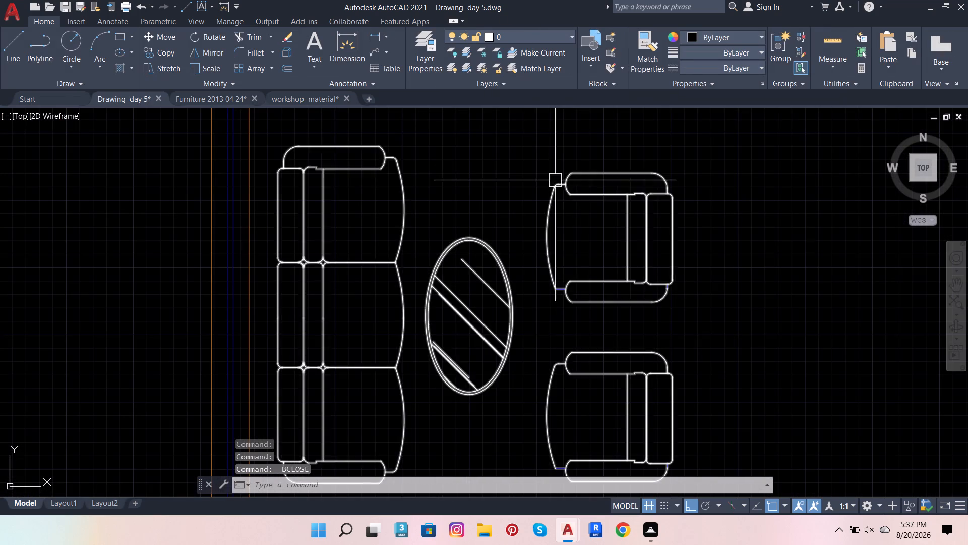
scroll(565, 191, "down", 1)
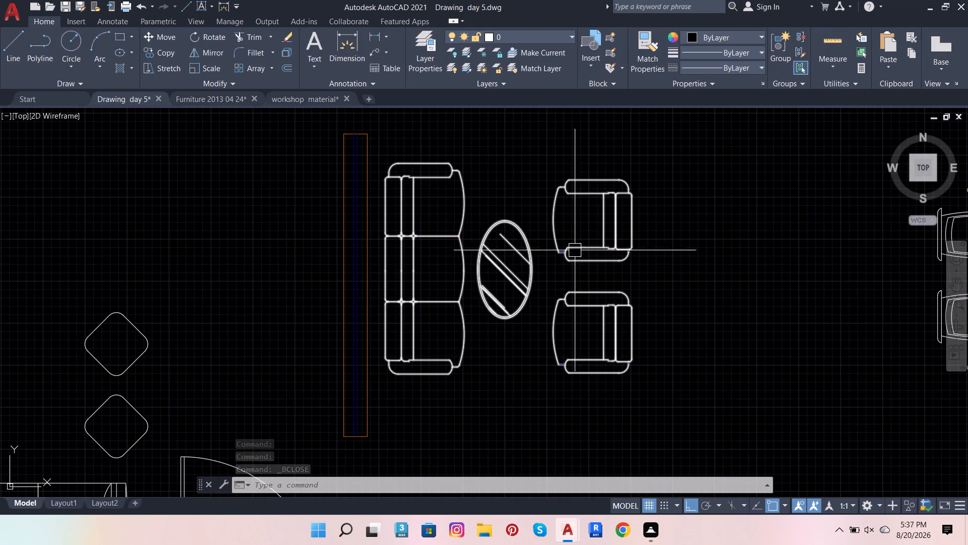
double_click(576, 252)
left_click(480, 349)
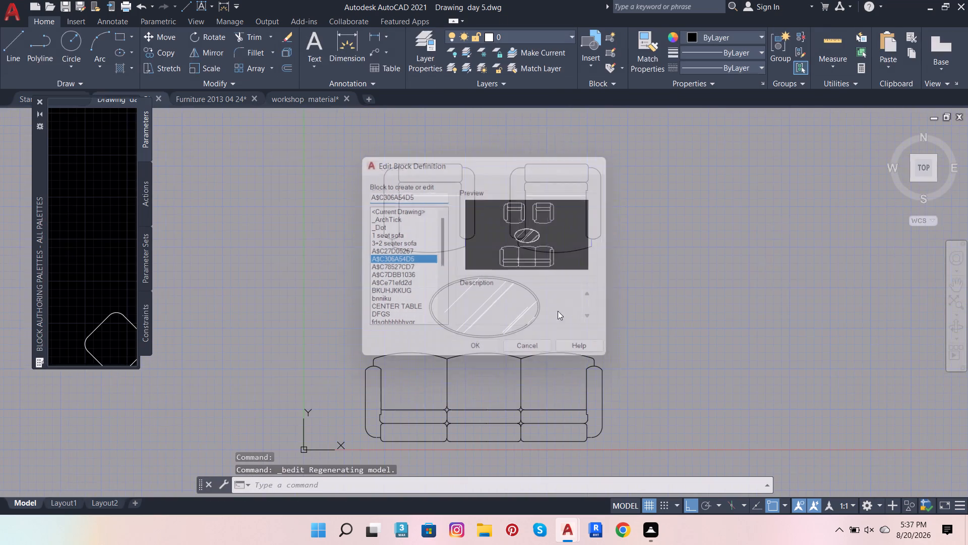
Recolour the short blue line between the armrest and the curved seat front on both armchairs to white (255,255,255).
scroll(477, 252, "up", 3)
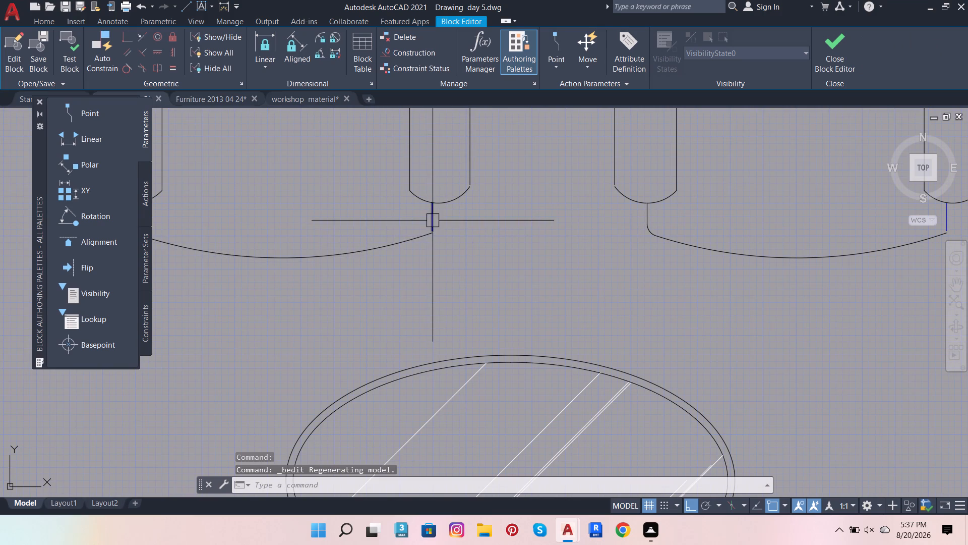
left_click(433, 221)
scroll(347, 256, "down", 3)
scroll(468, 255, "up", 3)
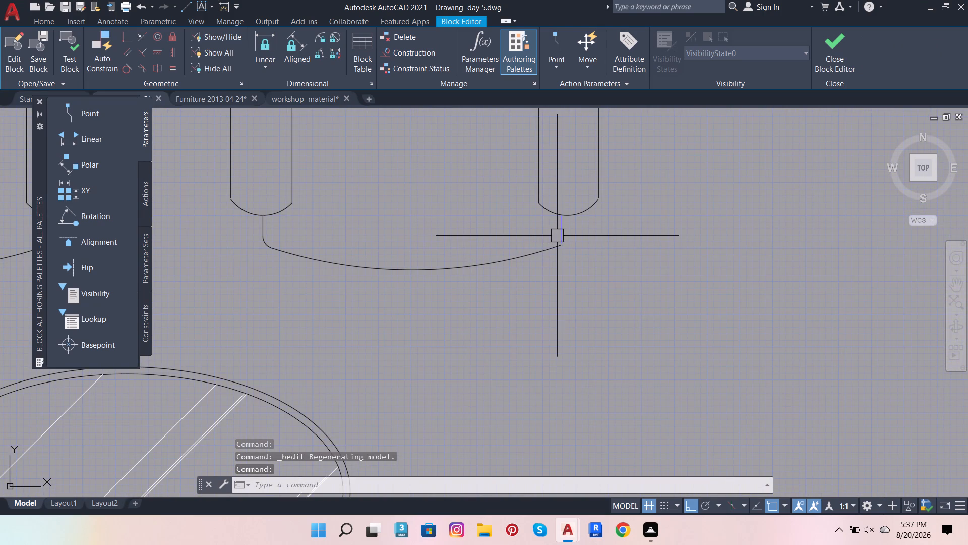
left_click(558, 235)
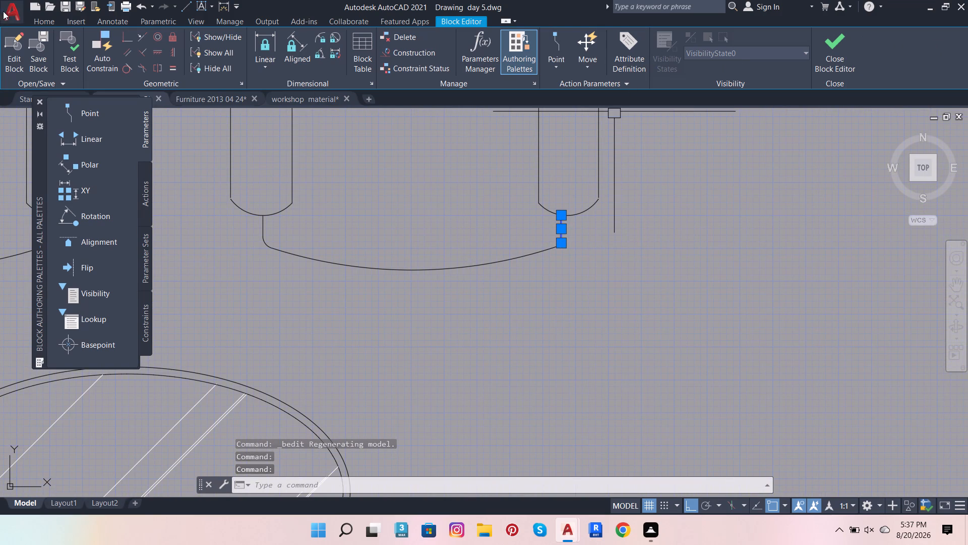
left_click(46, 17)
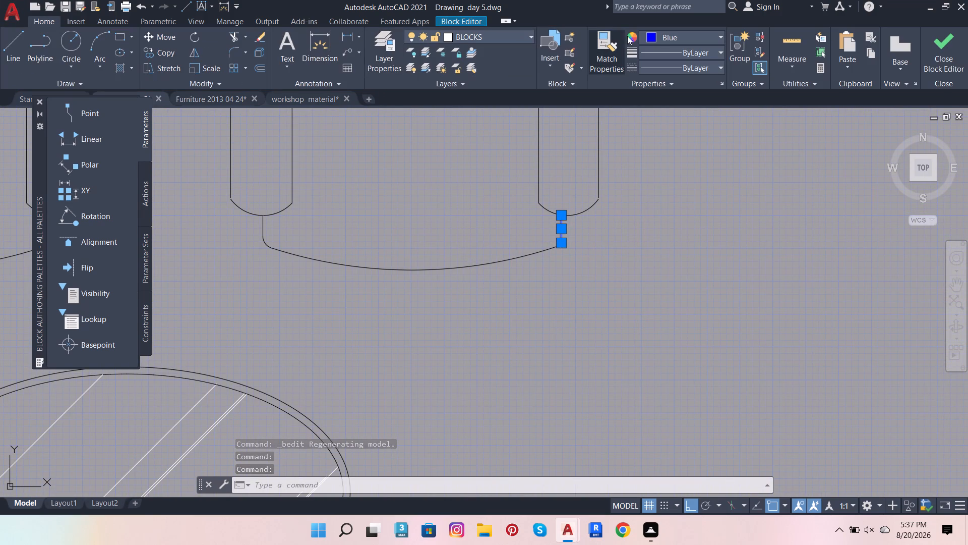
left_click(664, 38)
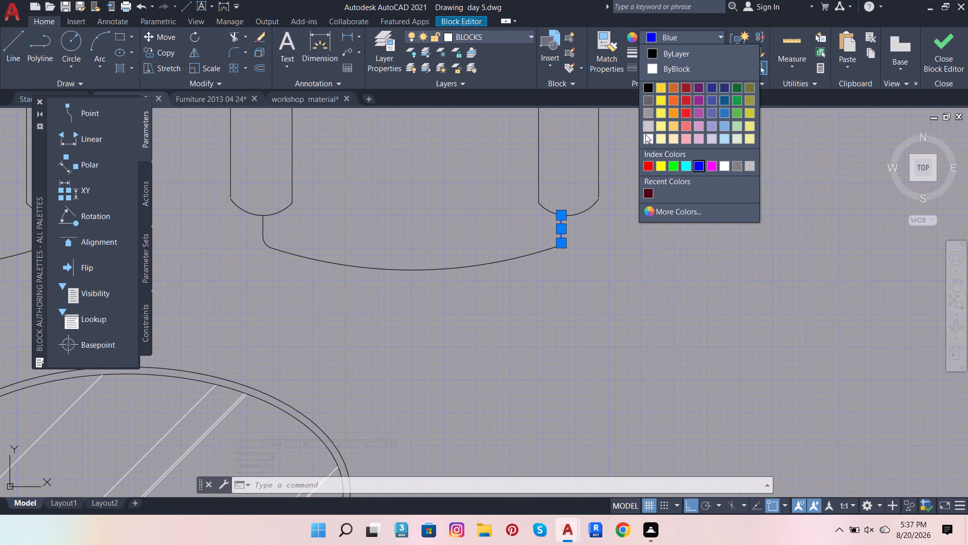
left_click(646, 138)
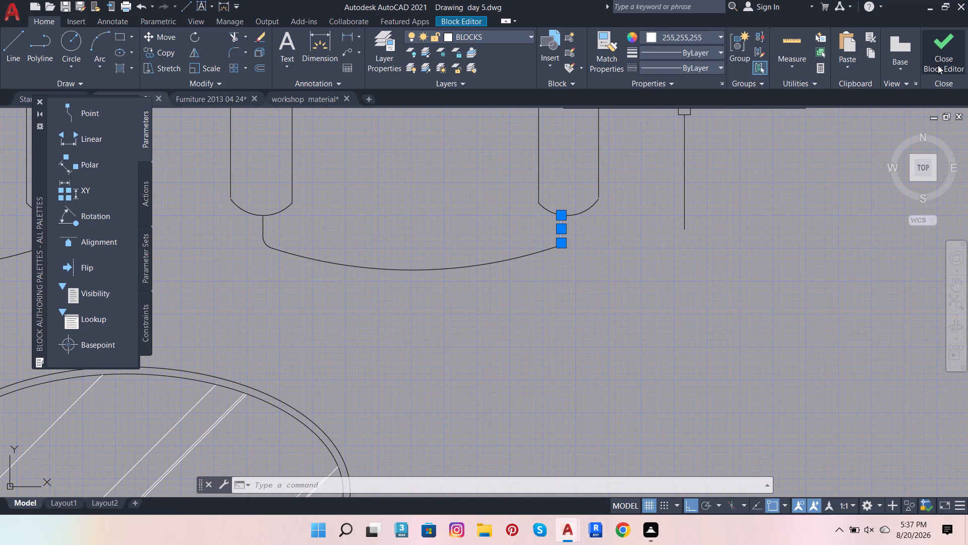
Close the Block Editor and save the changes to A$C306A54D5.
left_click(938, 65)
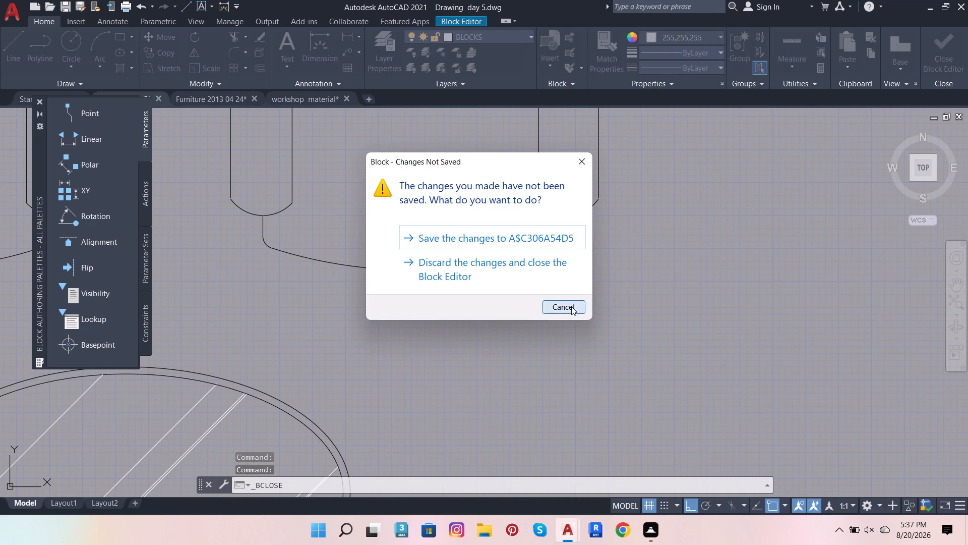
left_click(571, 306)
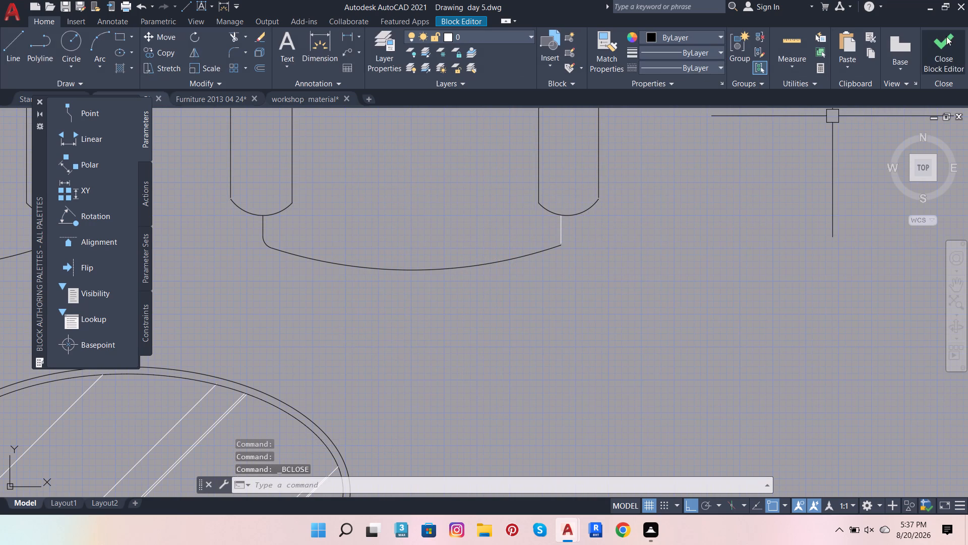
left_click(950, 47)
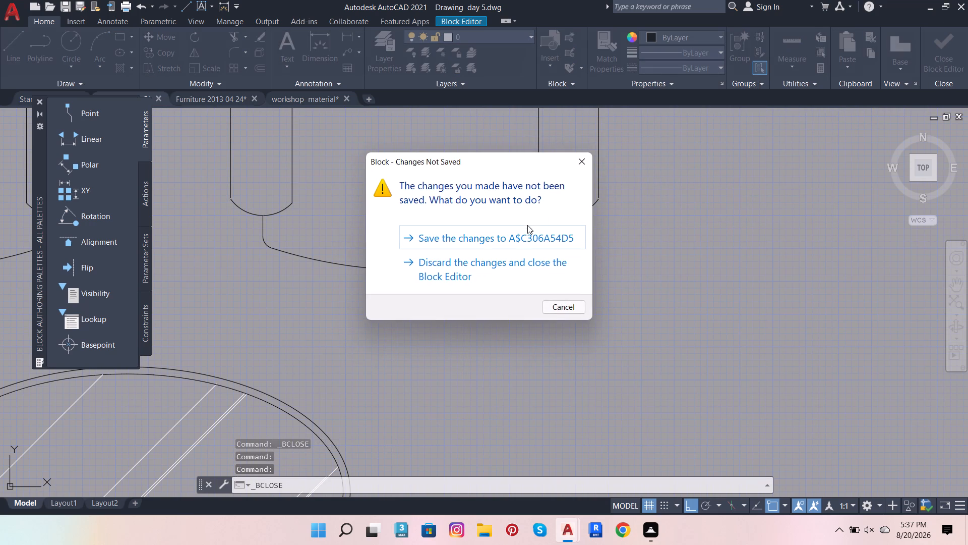
left_click(522, 238)
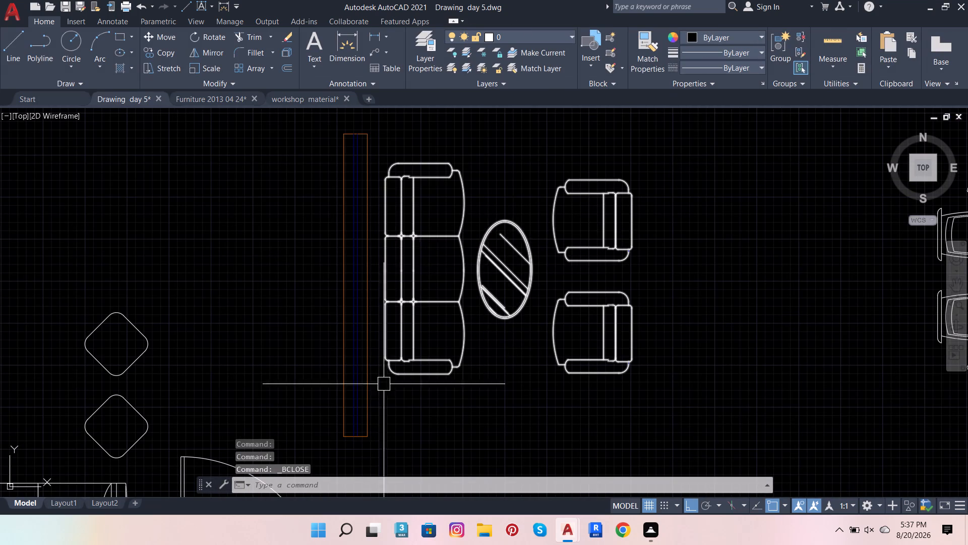
Open the L-shaped sofa block "3+2 seater sofa" in the Block Editor.
scroll(441, 325, "down", 3)
scroll(251, 383, "up", 2)
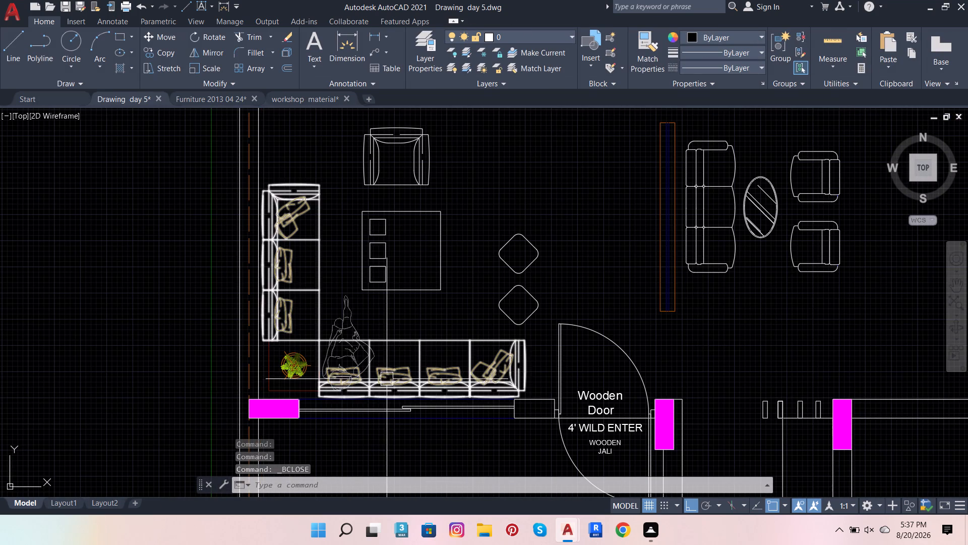
double_click(386, 380)
double_click(384, 380)
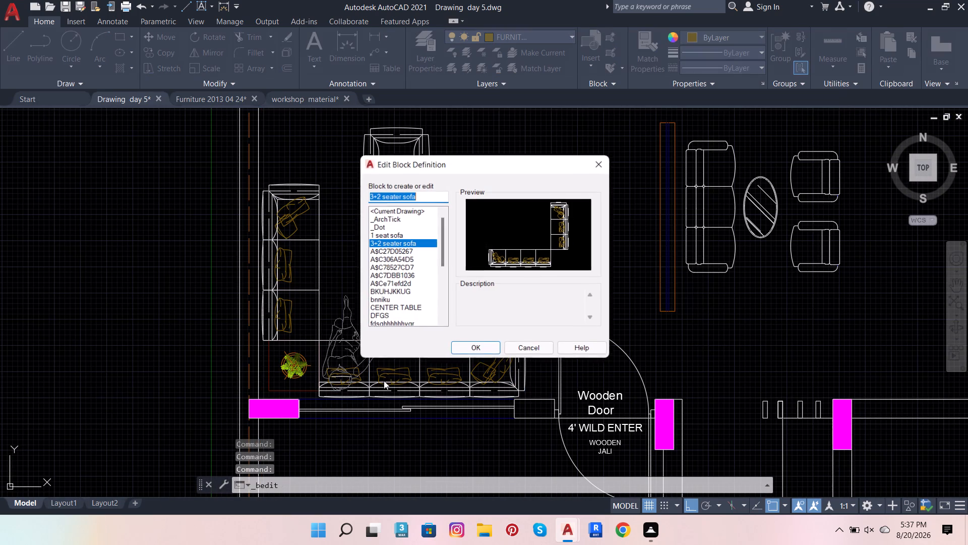
left_click(477, 347)
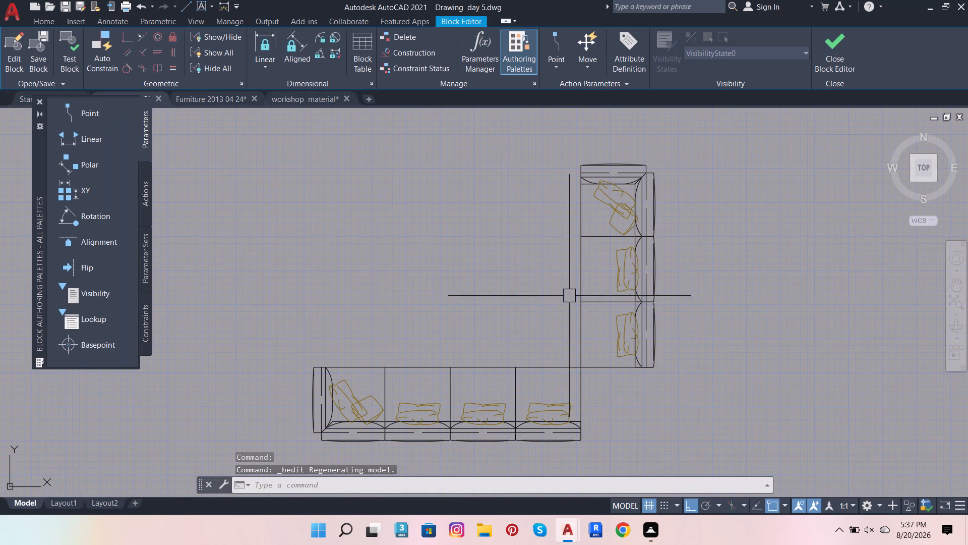
Recolour all the brown cushions on both runs of the L-shaped sofa to white (255,255,255).
scroll(613, 343, "up", 3)
left_click(641, 328)
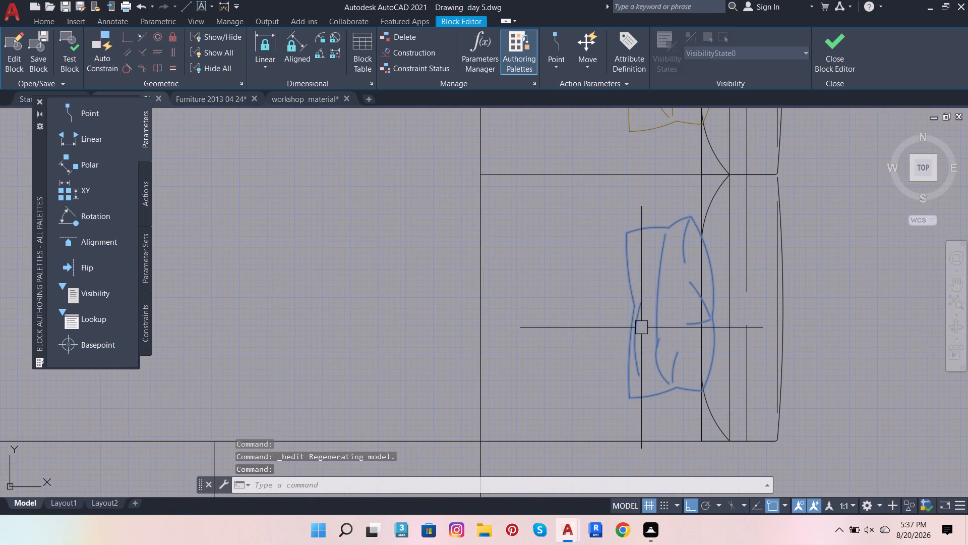
scroll(640, 339, "down", 2)
left_click(643, 247)
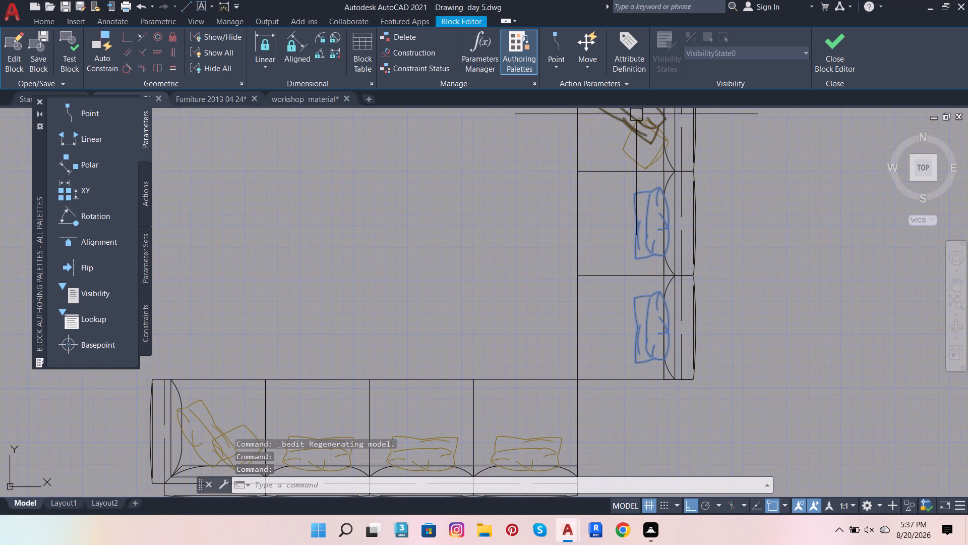
left_click(639, 154)
left_click(629, 126)
scroll(665, 218, "down", 4)
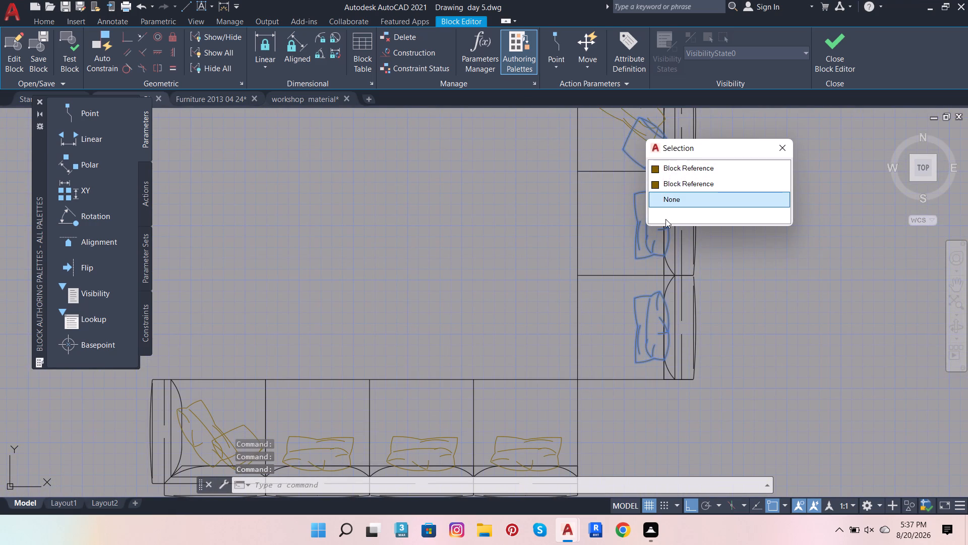
left_click(615, 119)
scroll(633, 221, "down", 4)
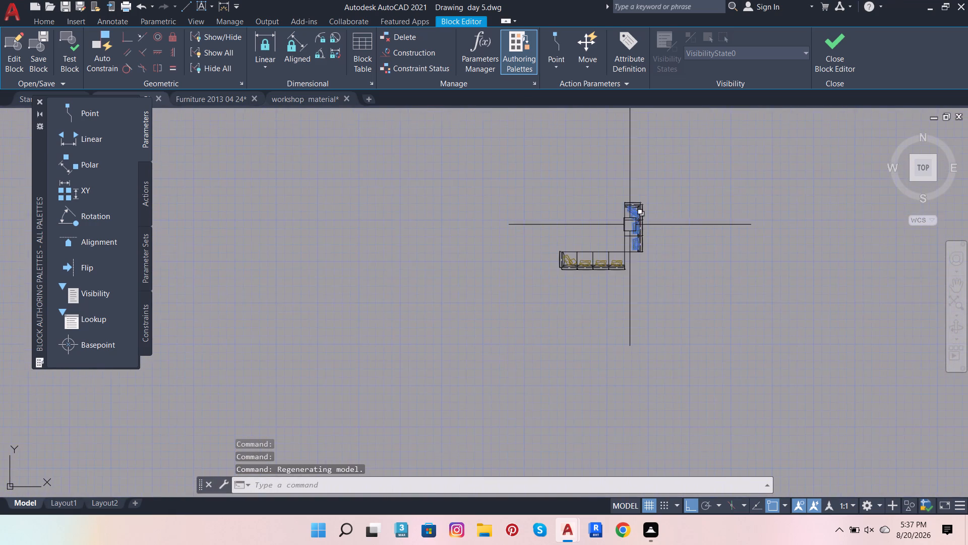
scroll(629, 225, "up", 3)
scroll(629, 147, "up", 3)
scroll(642, 255, "down", 2)
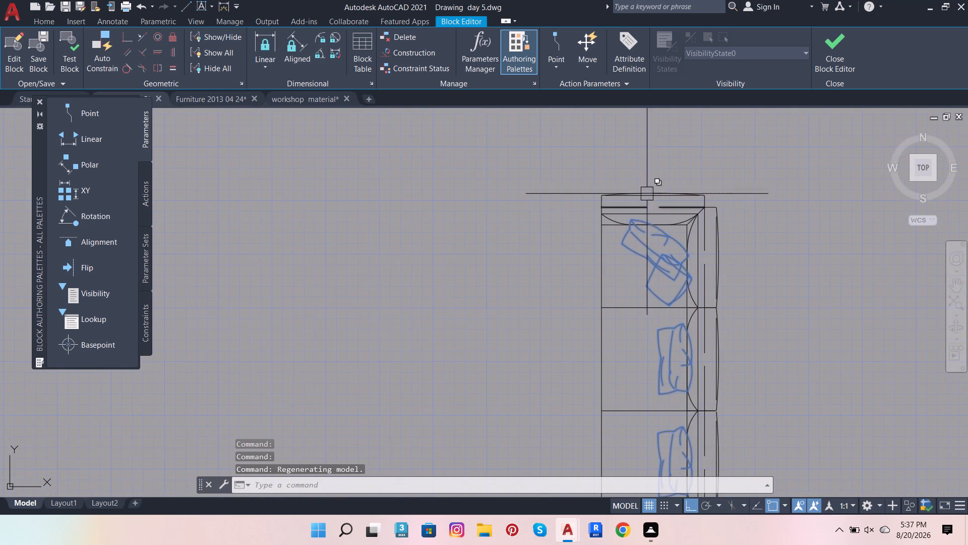
scroll(647, 190, "up", 4)
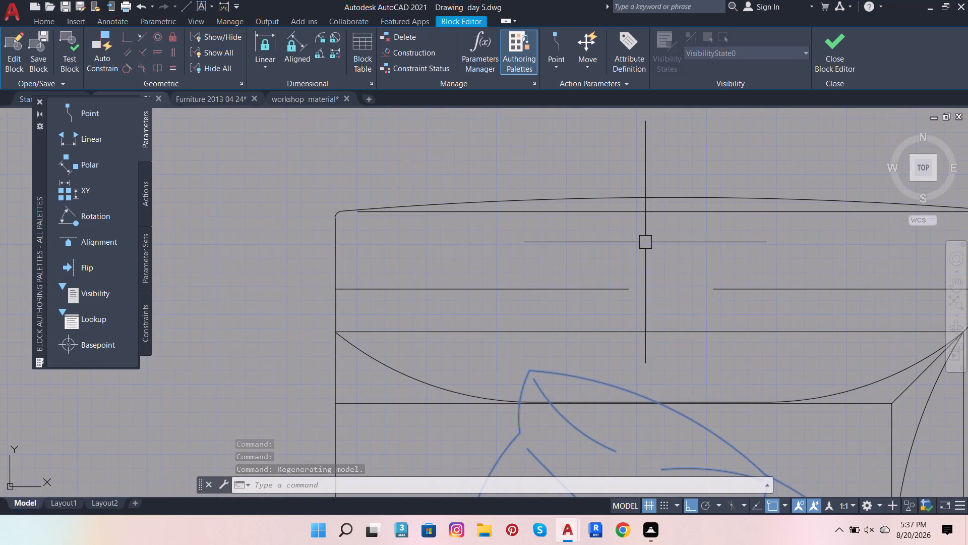
scroll(646, 241, "down", 7)
scroll(626, 348, "up", 4)
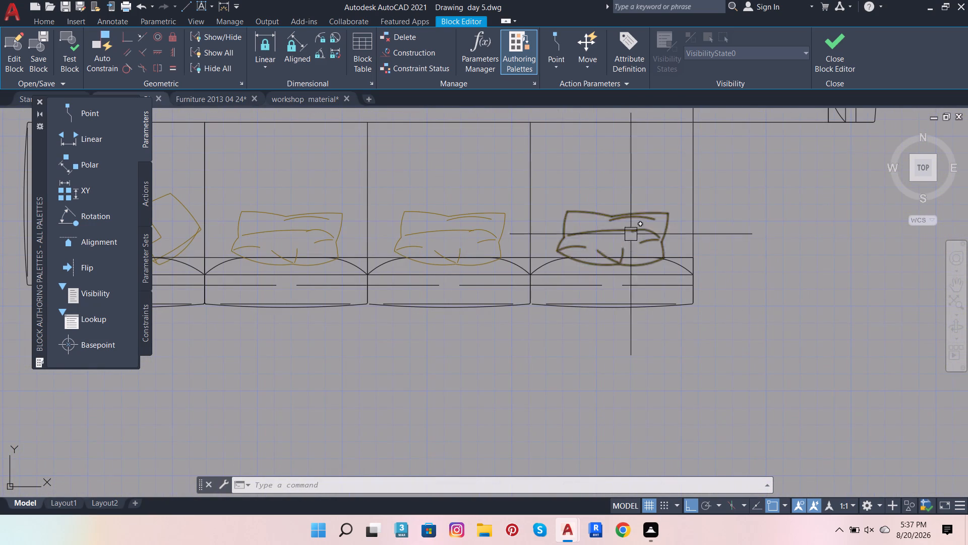
left_click(645, 217)
left_click(487, 225)
scroll(602, 218, "down", 3)
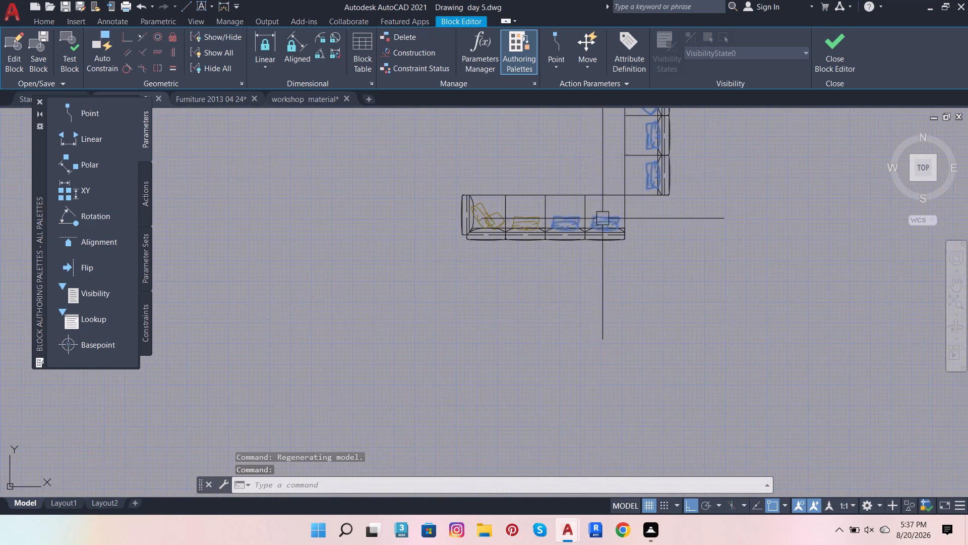
scroll(546, 223, "up", 3)
left_click(577, 213)
left_click(464, 206)
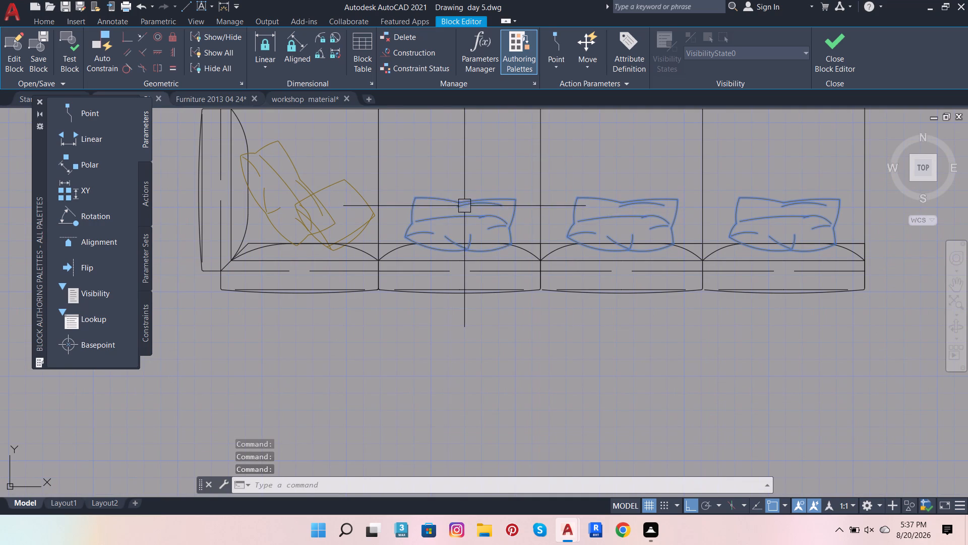
left_click(357, 187)
left_click(307, 177)
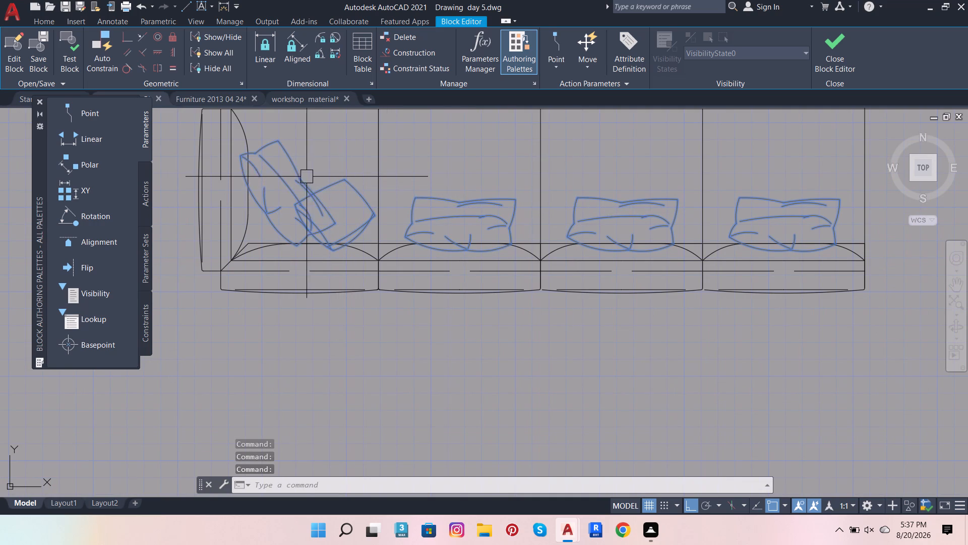
left_click(49, 21)
left_click(663, 31)
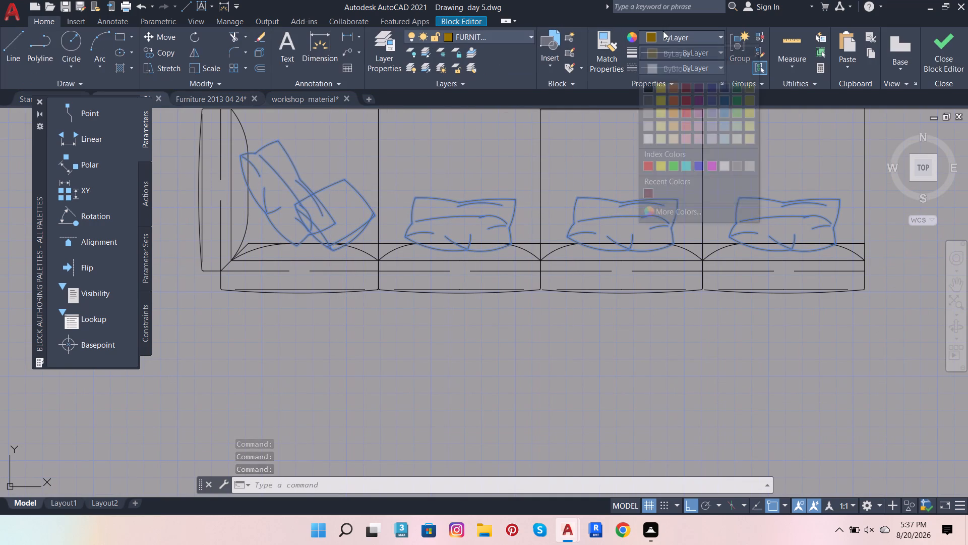
left_click(647, 137)
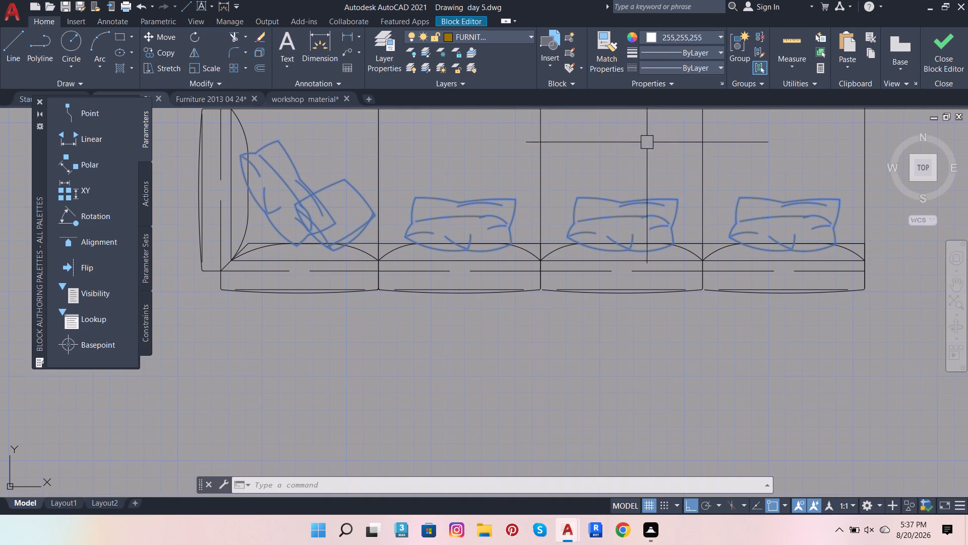
Close the Block Editor and save the changes to 3+2 seater sofa.
left_click(946, 69)
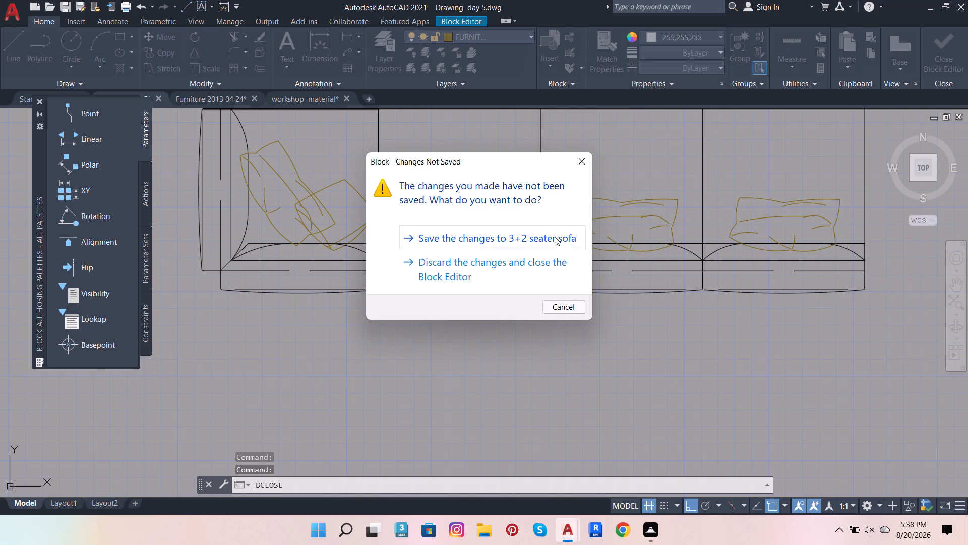
left_click(535, 238)
Reopen the 3+2 seater sofa block in the Block Editor.
double_click(455, 376)
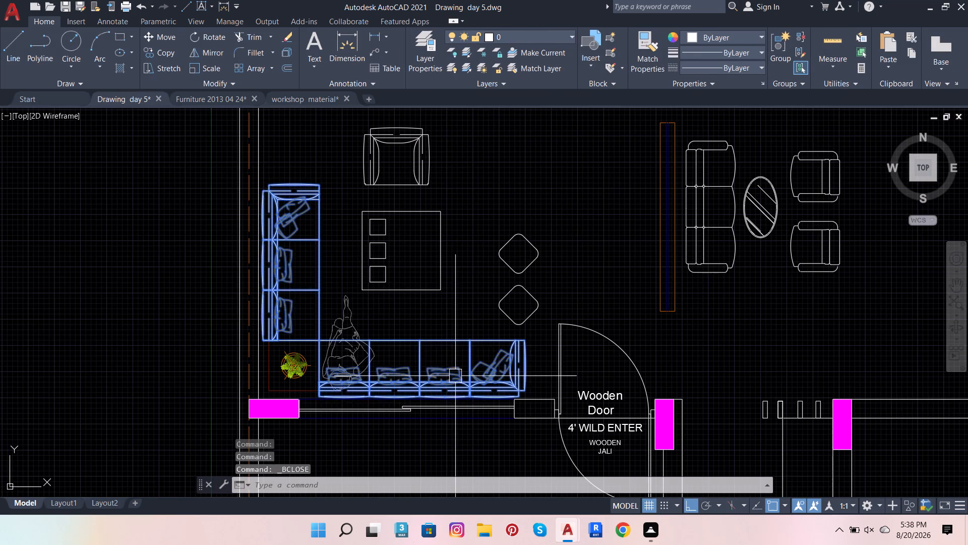
left_click(493, 353)
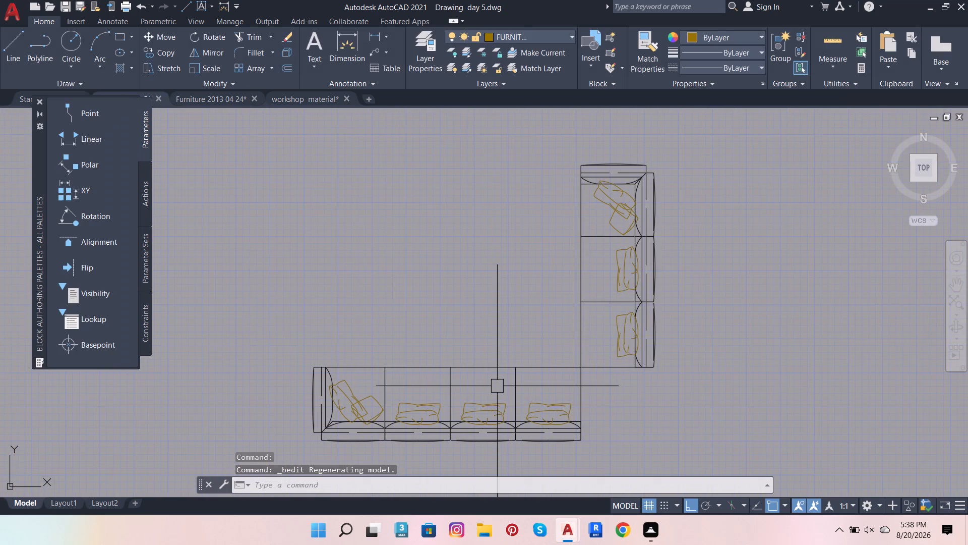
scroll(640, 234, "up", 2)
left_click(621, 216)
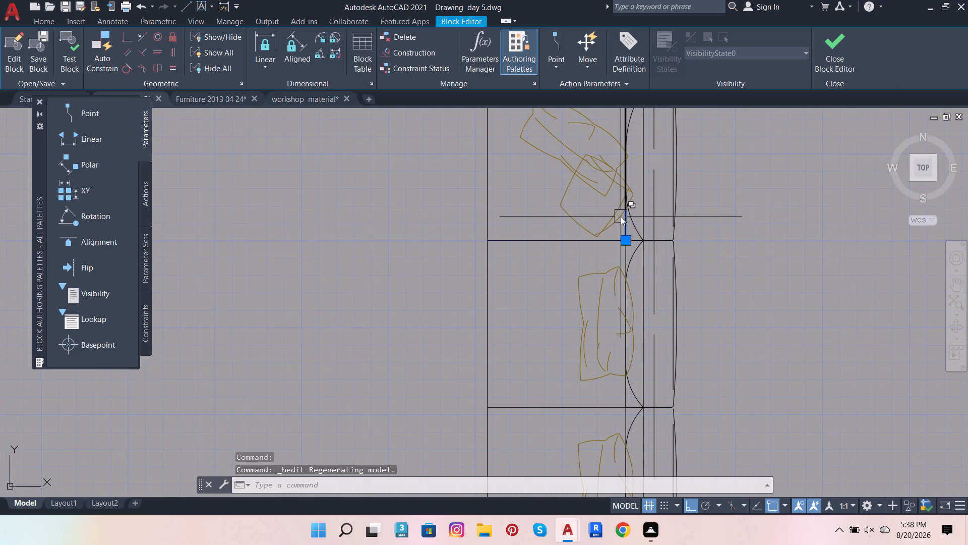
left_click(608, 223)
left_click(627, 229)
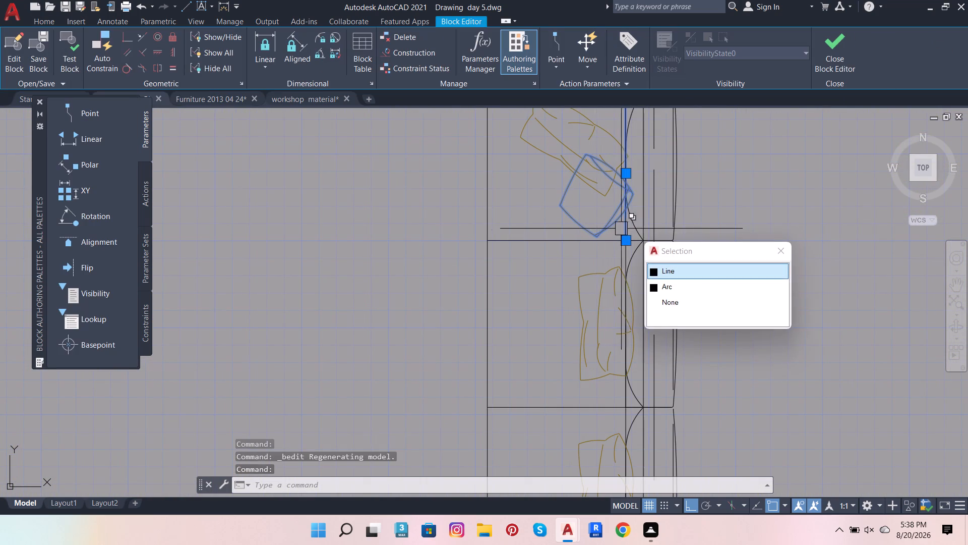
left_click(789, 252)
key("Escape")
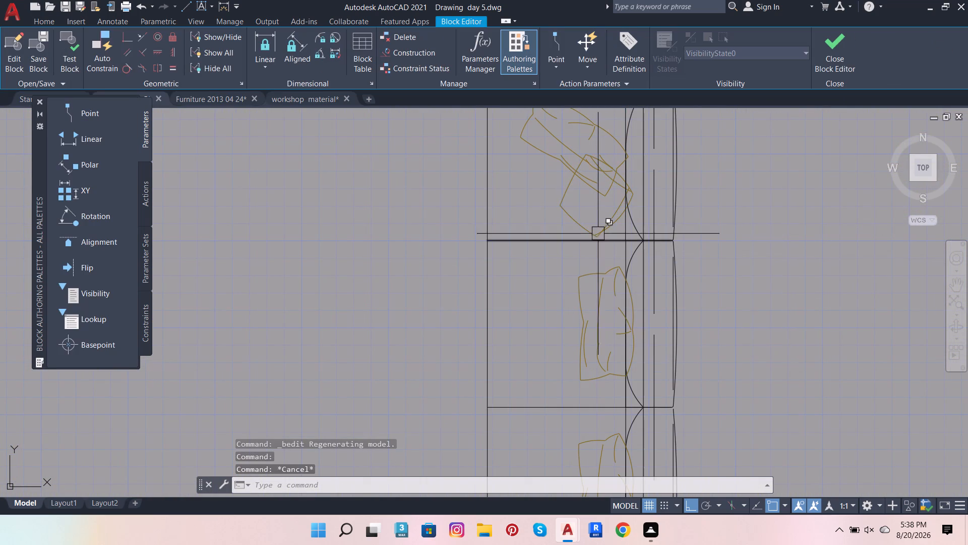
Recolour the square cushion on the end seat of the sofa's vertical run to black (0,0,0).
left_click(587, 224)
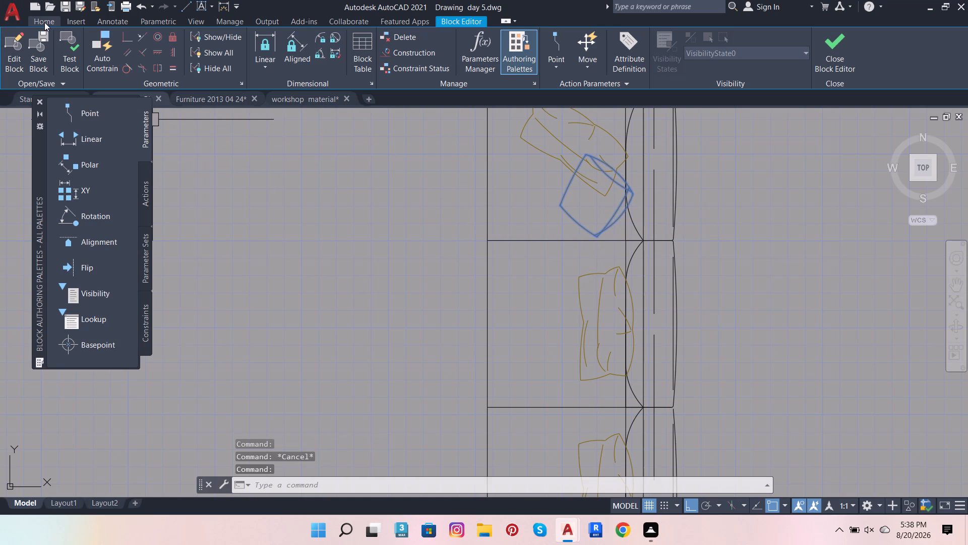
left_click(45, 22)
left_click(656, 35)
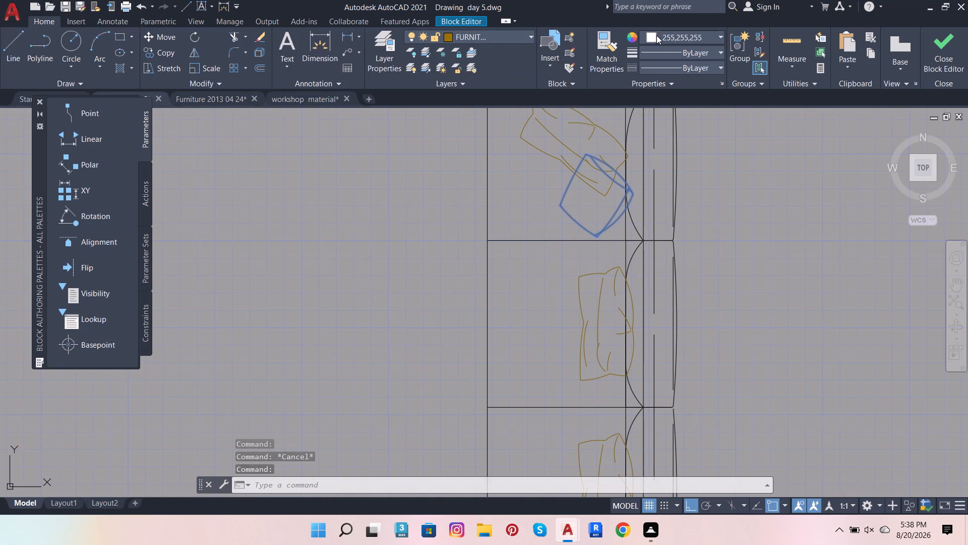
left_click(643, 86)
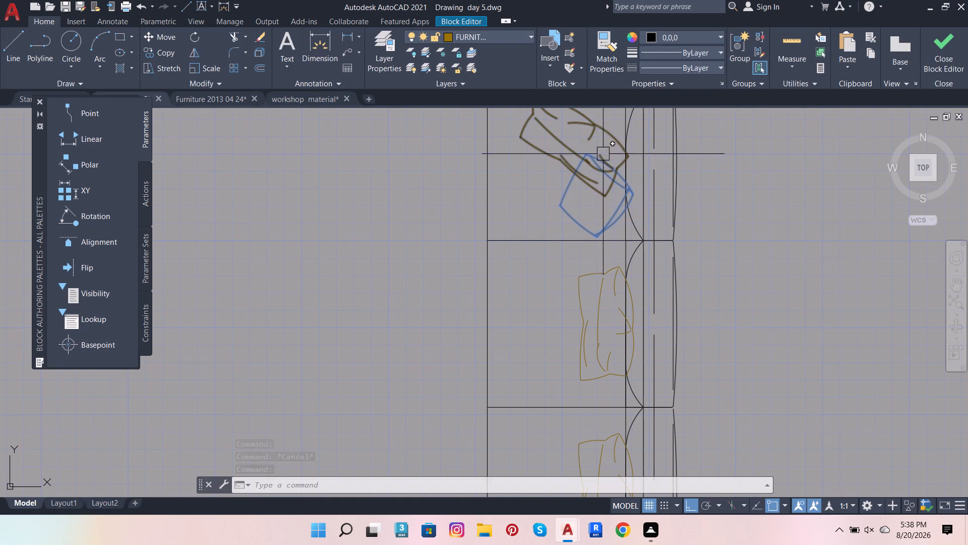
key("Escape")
Recolour the square cushion on the end seat of the vertical run to white (255,255,255).
scroll(623, 209, "up", 2)
left_click(611, 216)
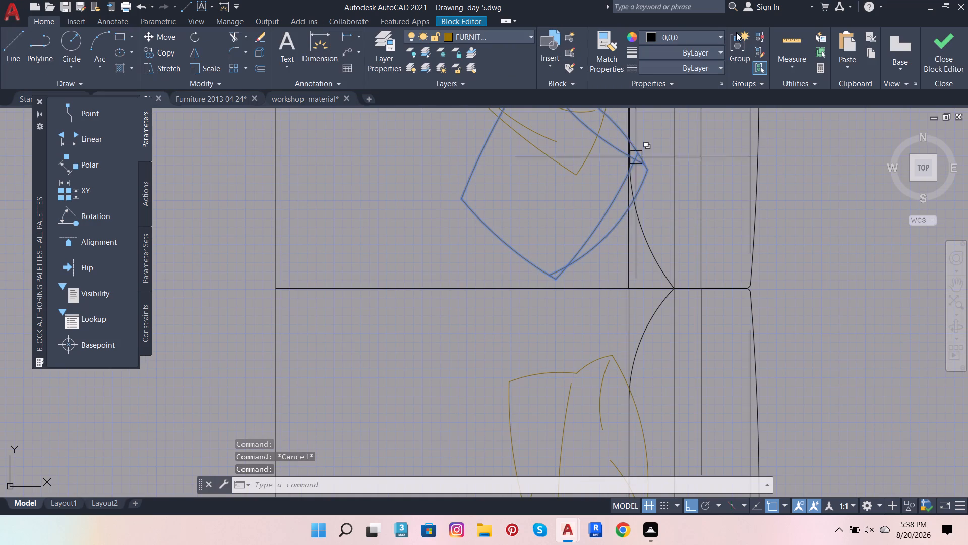
left_click(711, 38)
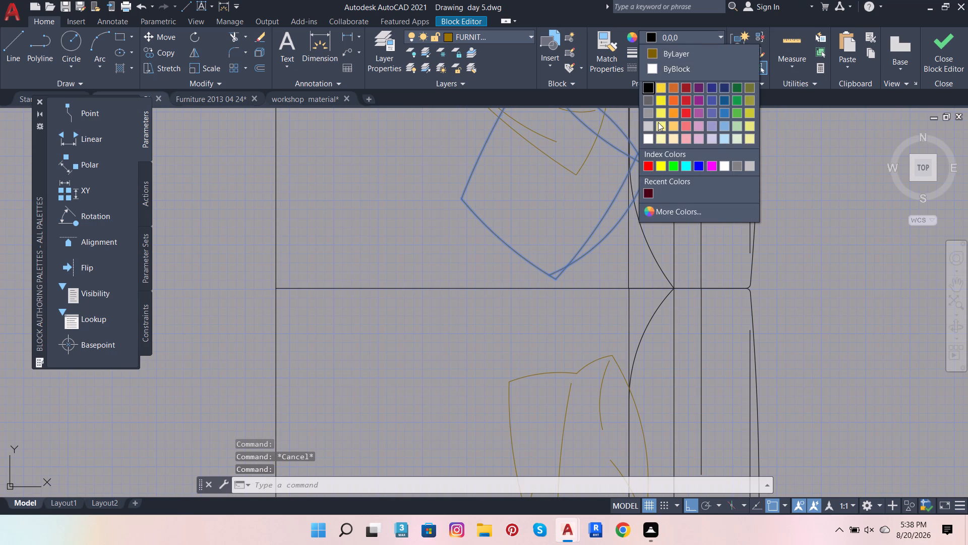
left_click(646, 137)
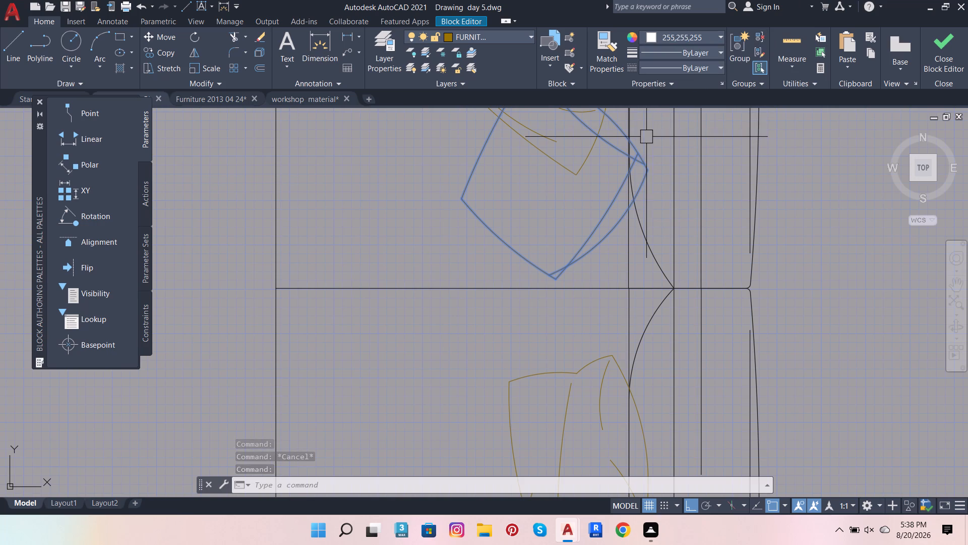
key("Escape")
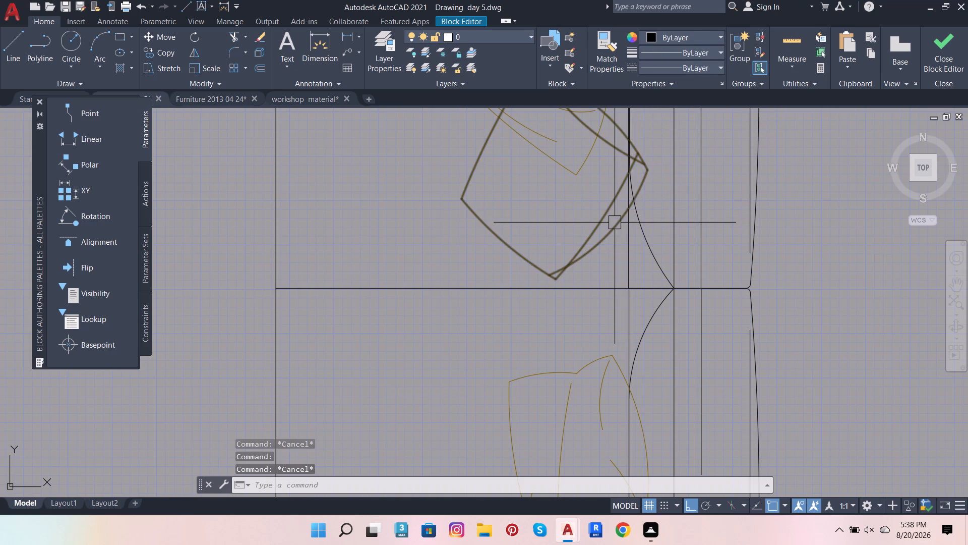
left_click(615, 223)
left_click(706, 34)
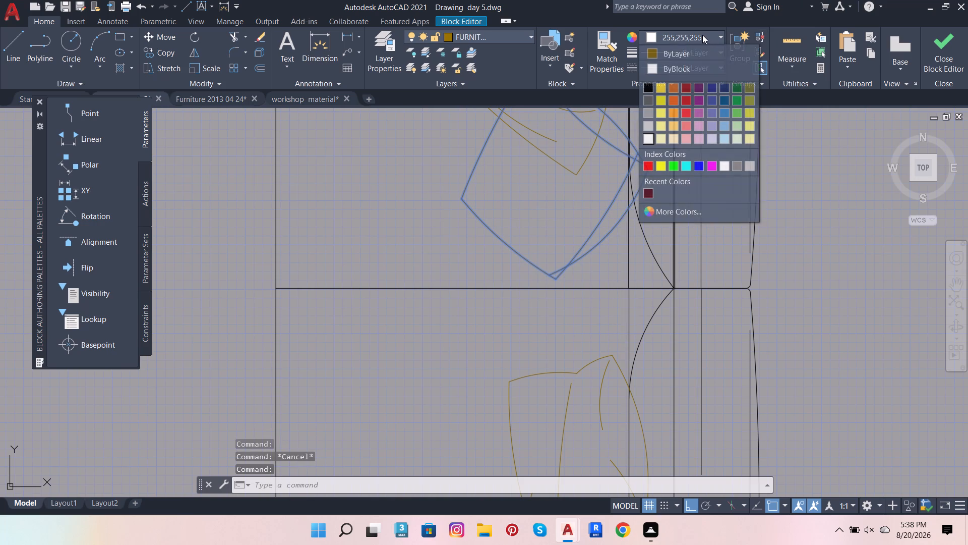
left_click(648, 139)
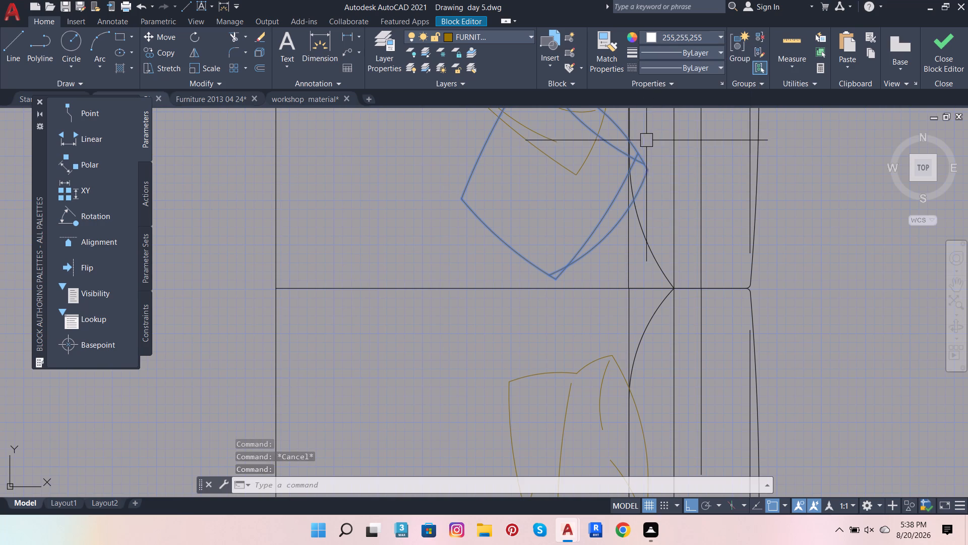
scroll(636, 175, "down", 2)
key("Escape")
Close the Block Editor and save the changes to 3+2 seater sofa.
left_click(960, 67)
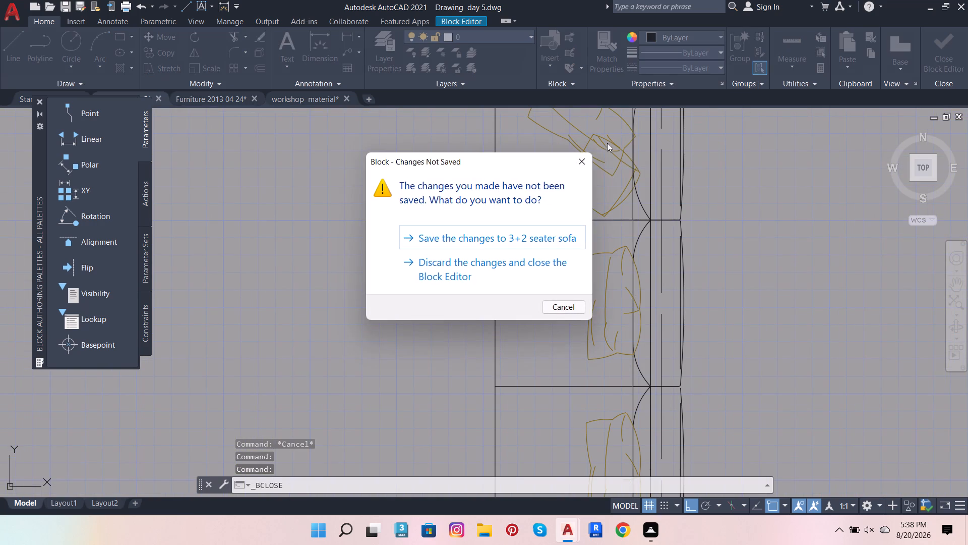
left_click(526, 234)
Examine the furnished house plan, the bedroom's bed and the loose blocks beside the plan.
scroll(428, 197, "down", 3)
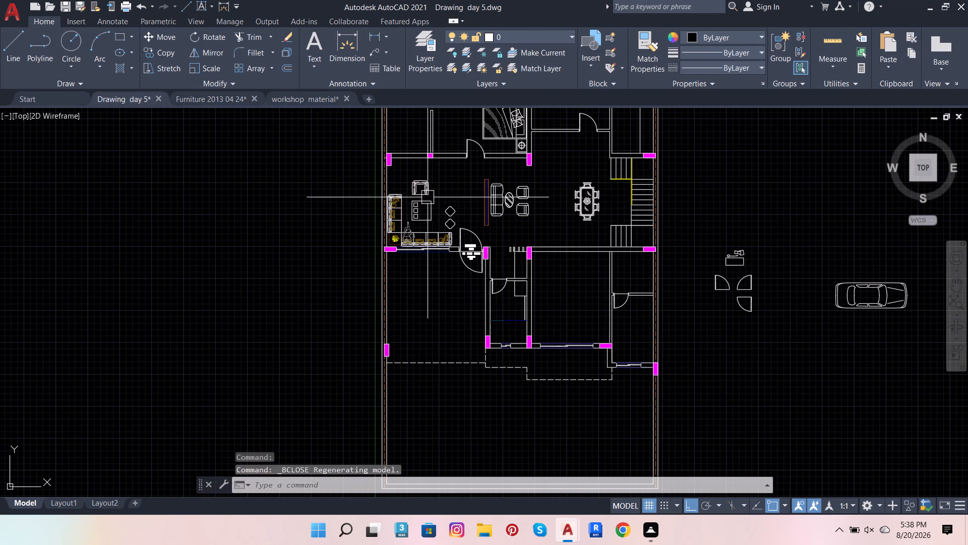
scroll(607, 170, "up", 3)
scroll(607, 249, "down", 3)
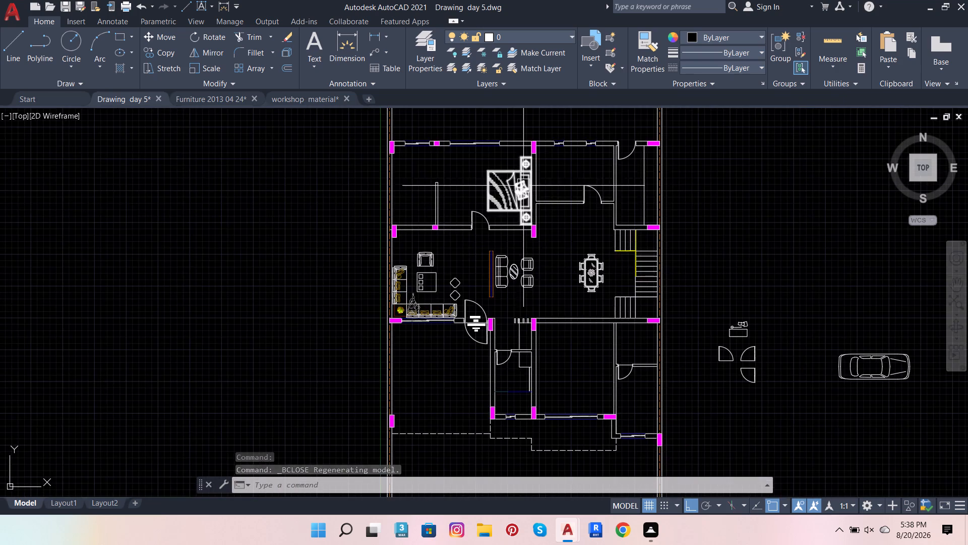
scroll(523, 186, "up", 4)
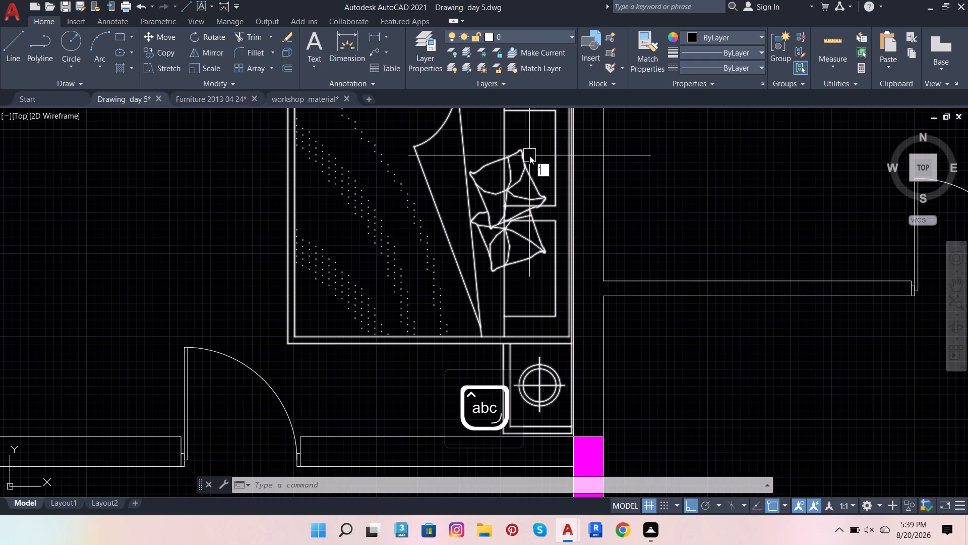
scroll(389, 400, "down", 1)
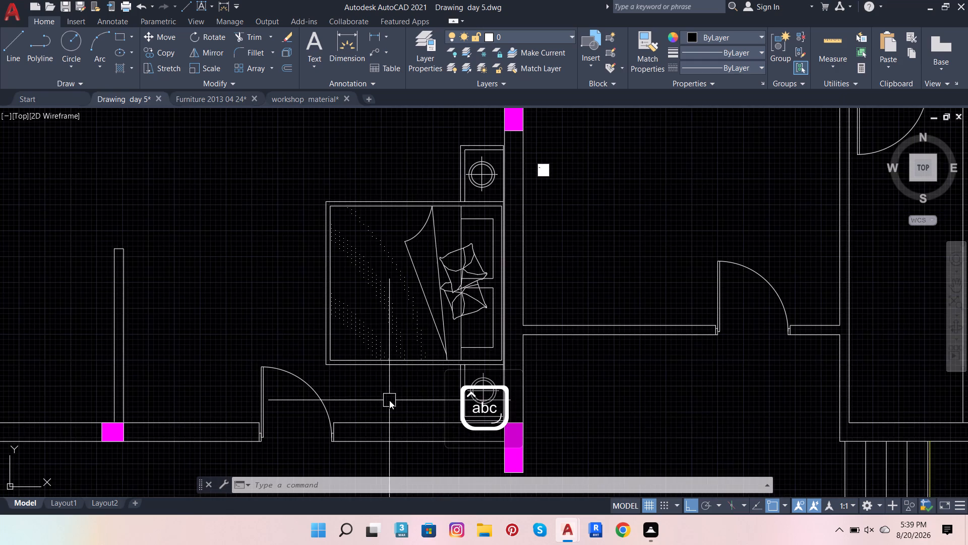
scroll(385, 389, "down", 3)
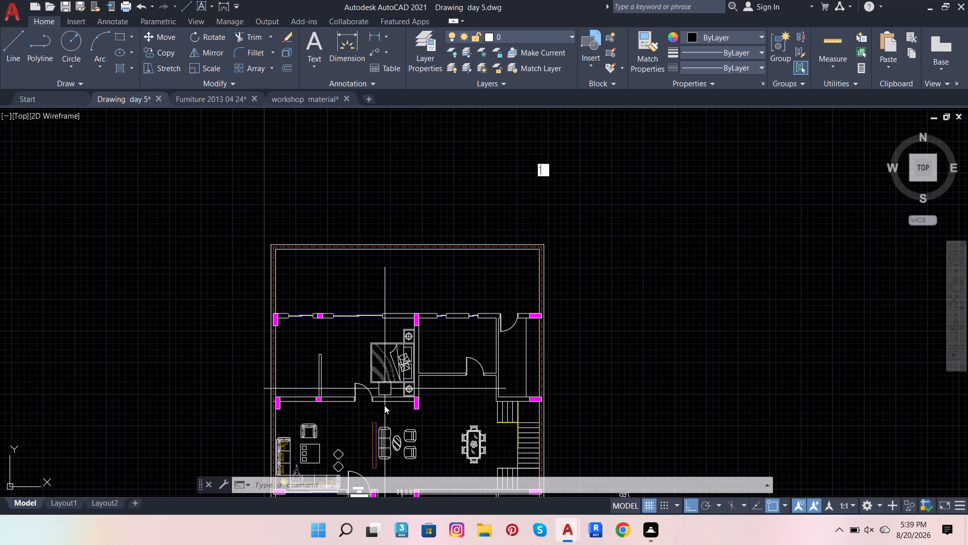
scroll(418, 364, "down", 3)
scroll(488, 398, "up", 4)
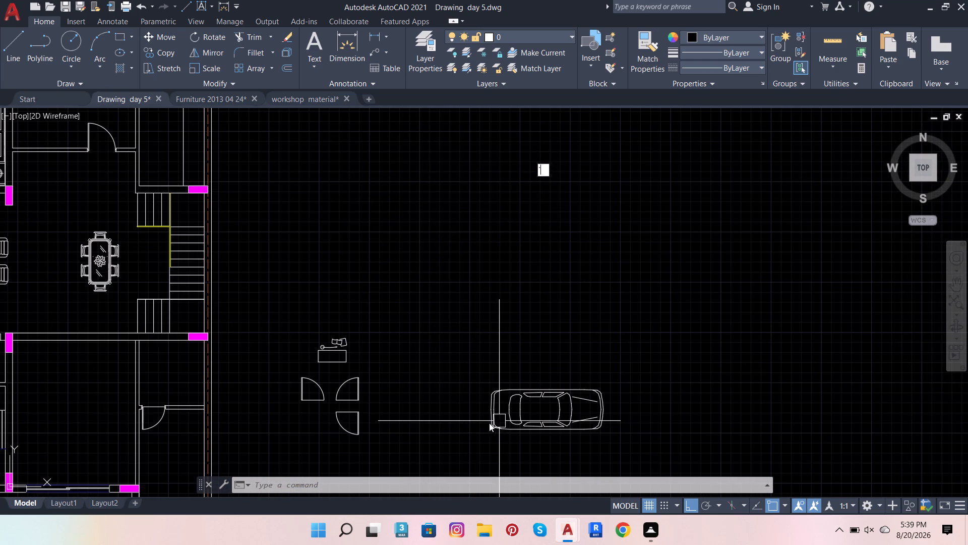
scroll(562, 169, "up", 5)
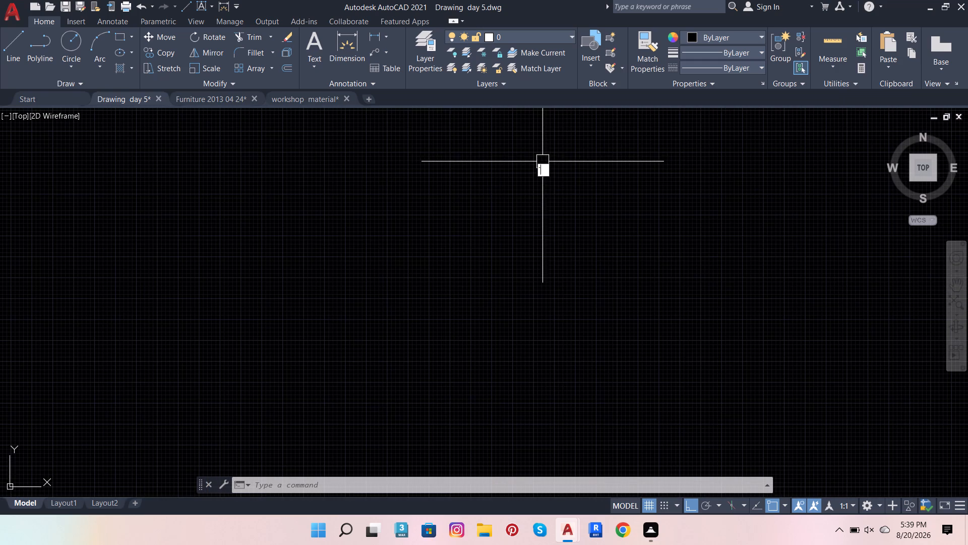
scroll(538, 169, "up", 3)
key("grave")
key("Escape")
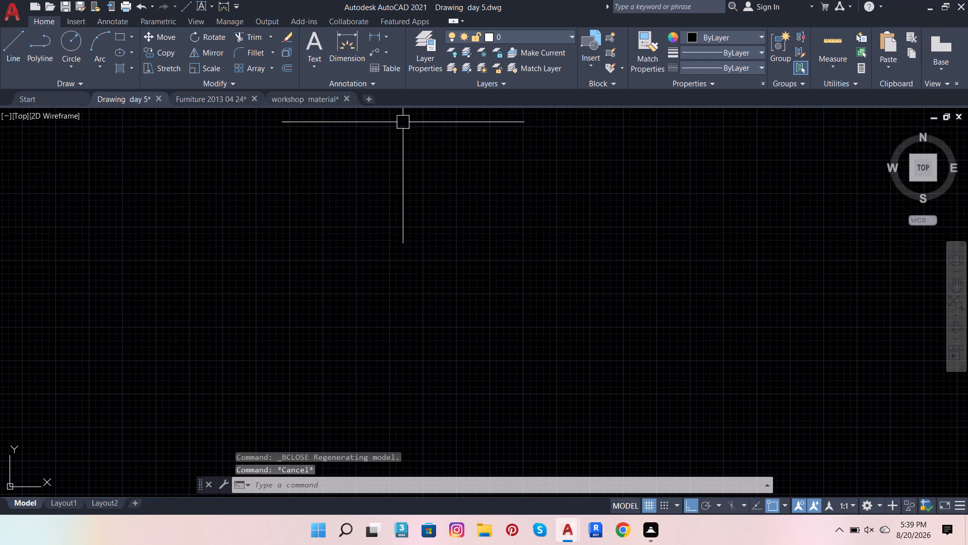
Switch to the Furniture 2013 04 24 drawing and look through its bed blocks for a suitable narrow bed.
left_click(195, 99)
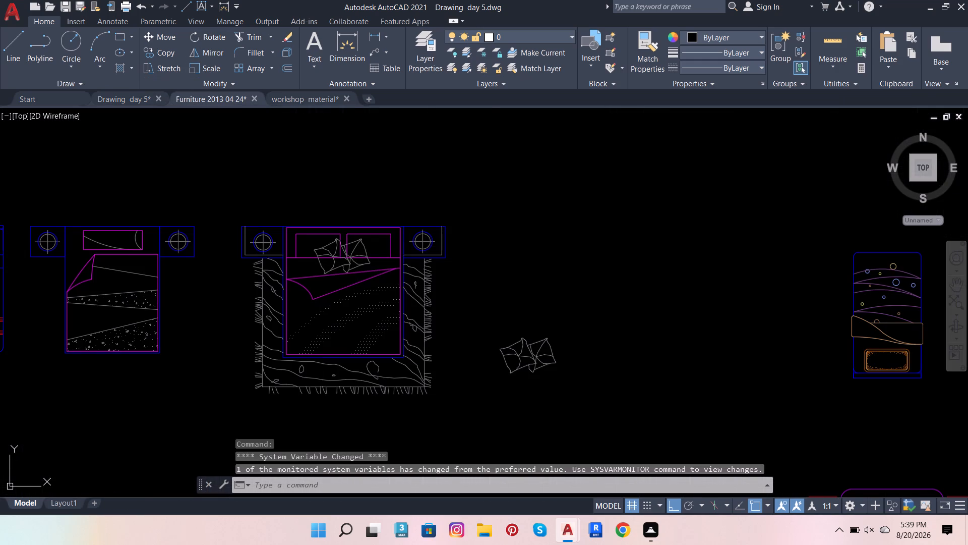
scroll(364, 258, "down", 4)
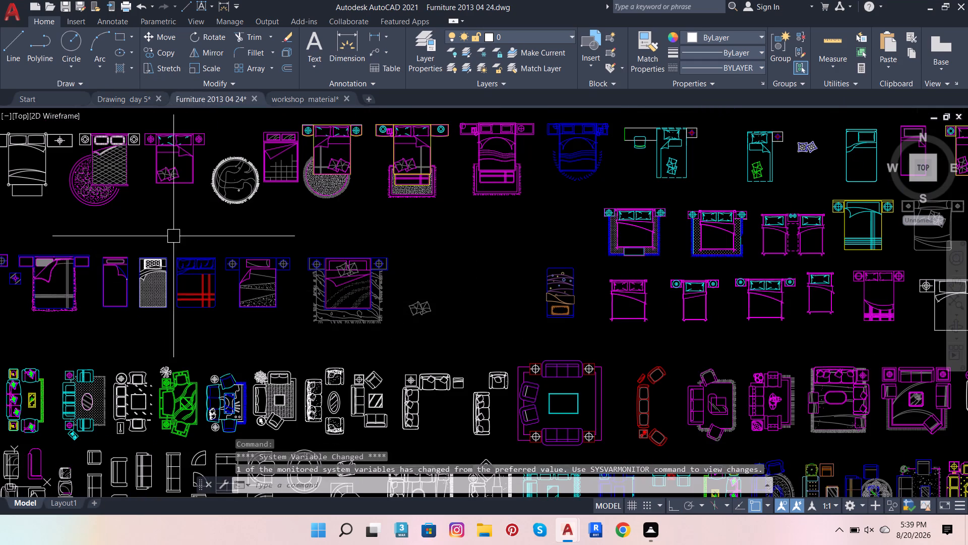
scroll(168, 251, "up", 2)
scroll(281, 297, "down", 3)
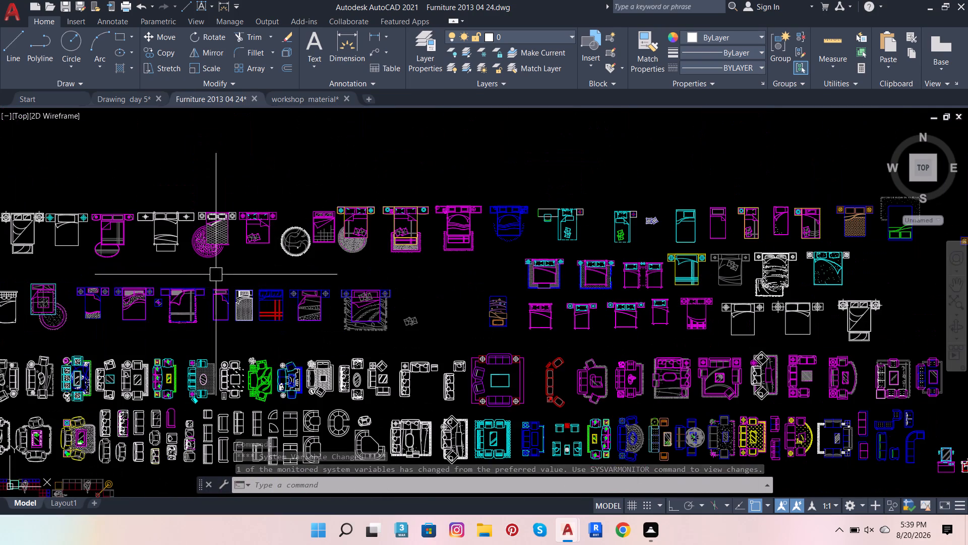
scroll(67, 301, "up", 2)
scroll(139, 311, "down", 1)
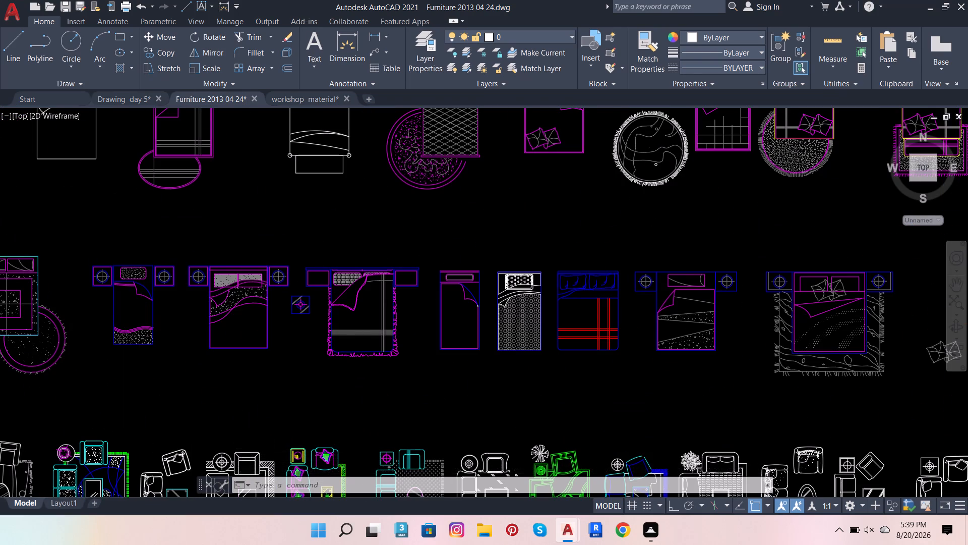
scroll(144, 280, "up", 3)
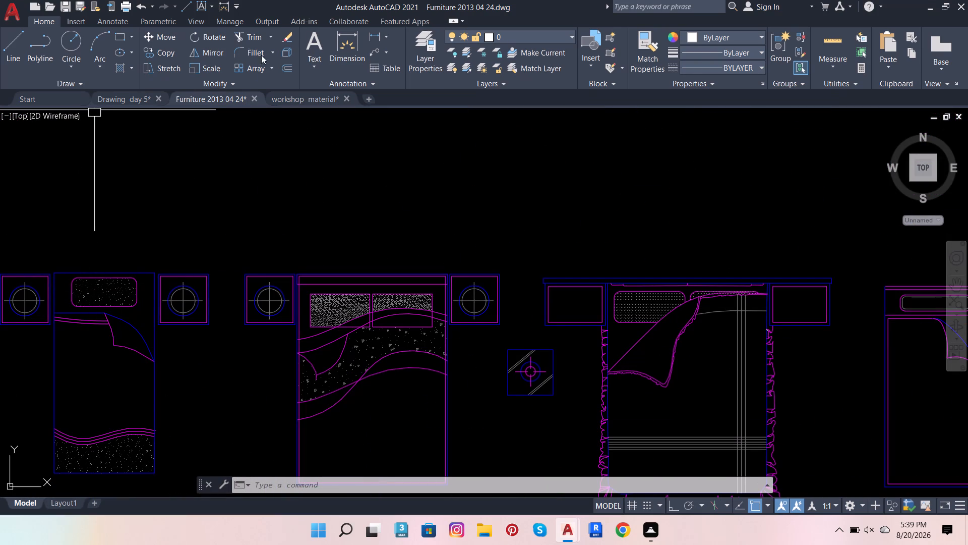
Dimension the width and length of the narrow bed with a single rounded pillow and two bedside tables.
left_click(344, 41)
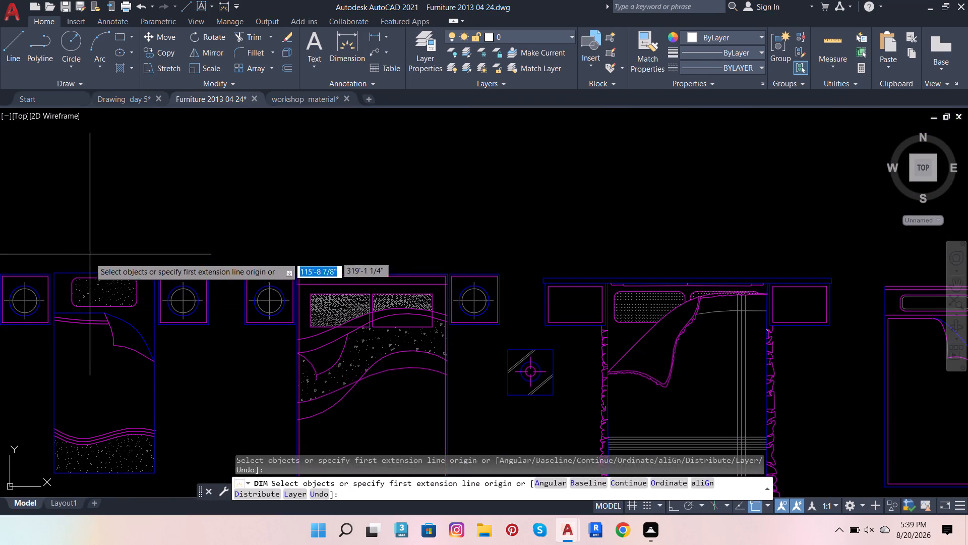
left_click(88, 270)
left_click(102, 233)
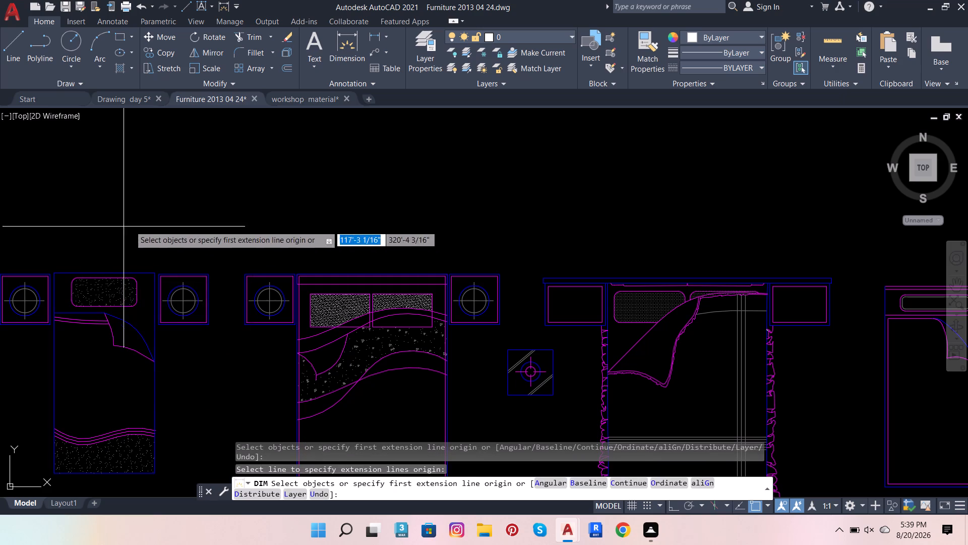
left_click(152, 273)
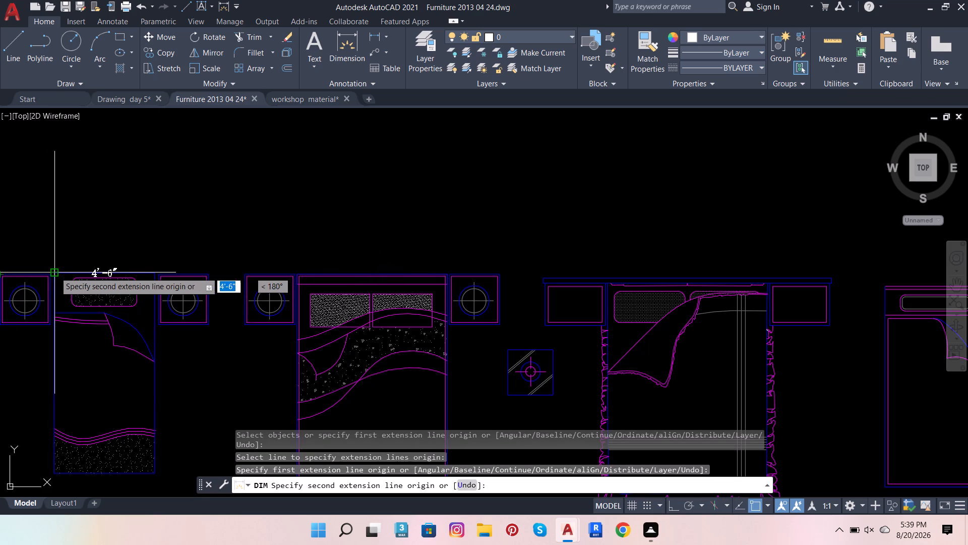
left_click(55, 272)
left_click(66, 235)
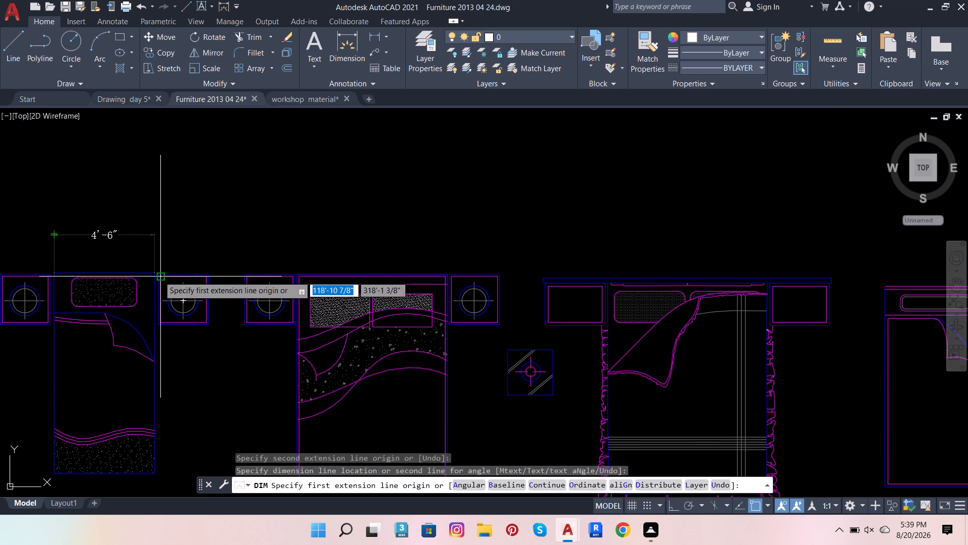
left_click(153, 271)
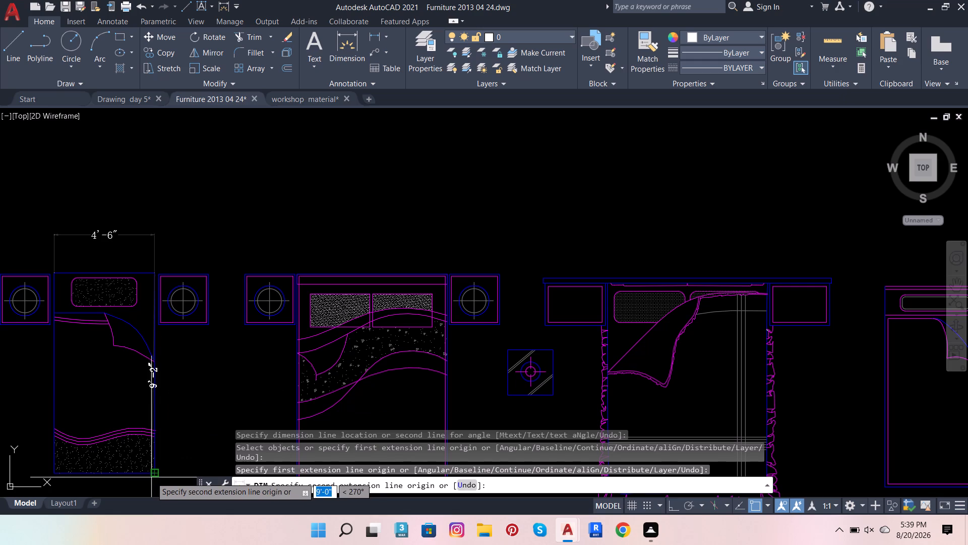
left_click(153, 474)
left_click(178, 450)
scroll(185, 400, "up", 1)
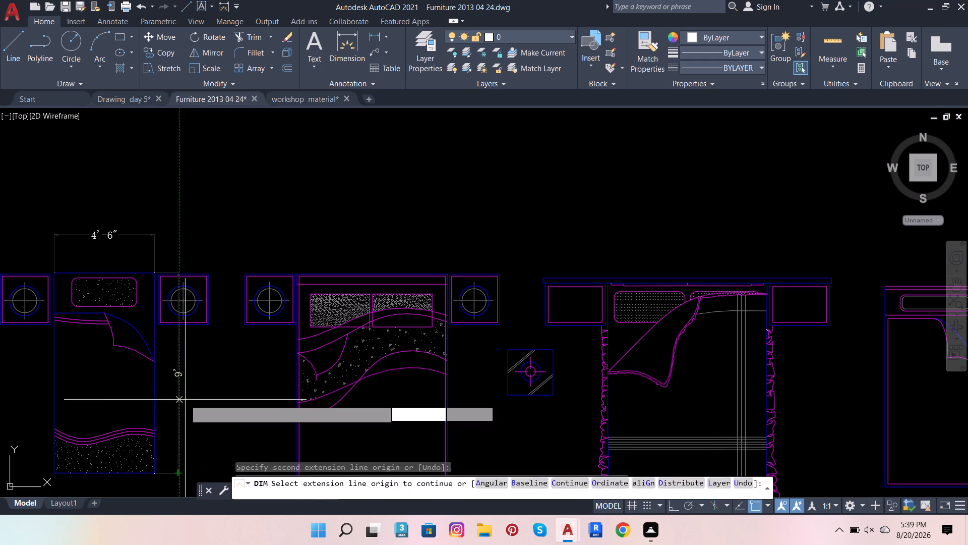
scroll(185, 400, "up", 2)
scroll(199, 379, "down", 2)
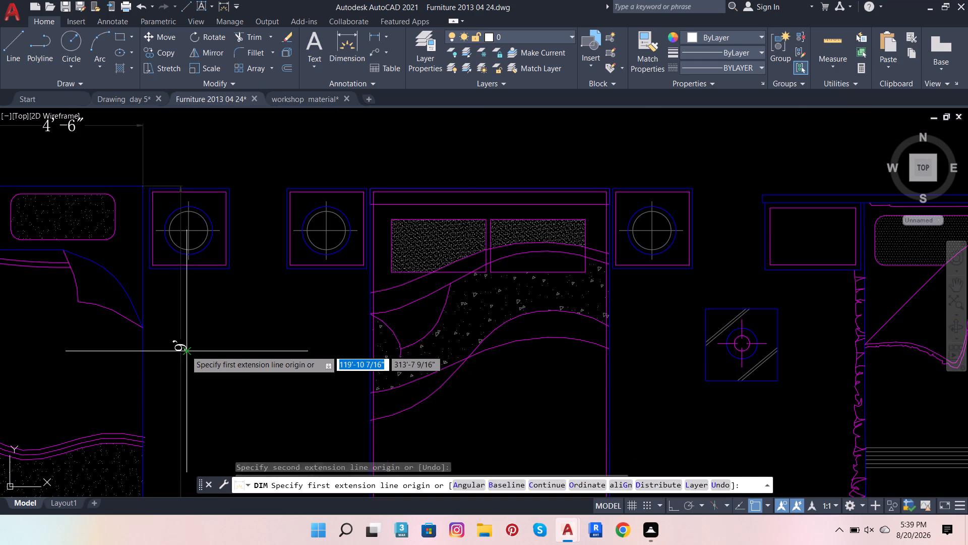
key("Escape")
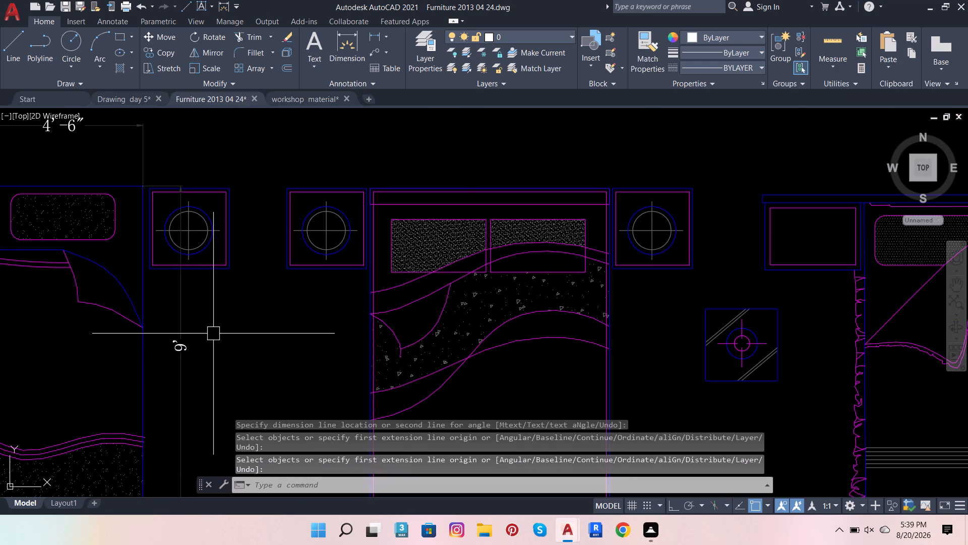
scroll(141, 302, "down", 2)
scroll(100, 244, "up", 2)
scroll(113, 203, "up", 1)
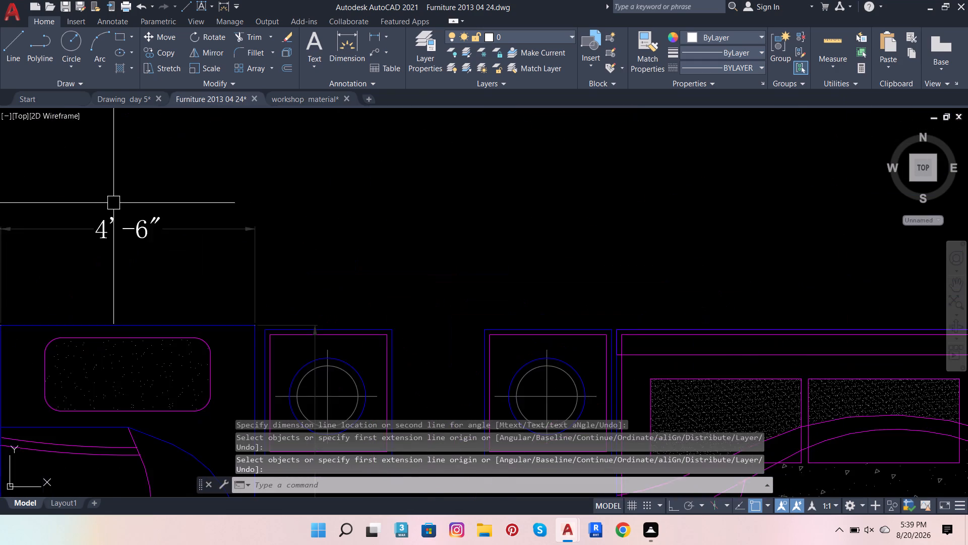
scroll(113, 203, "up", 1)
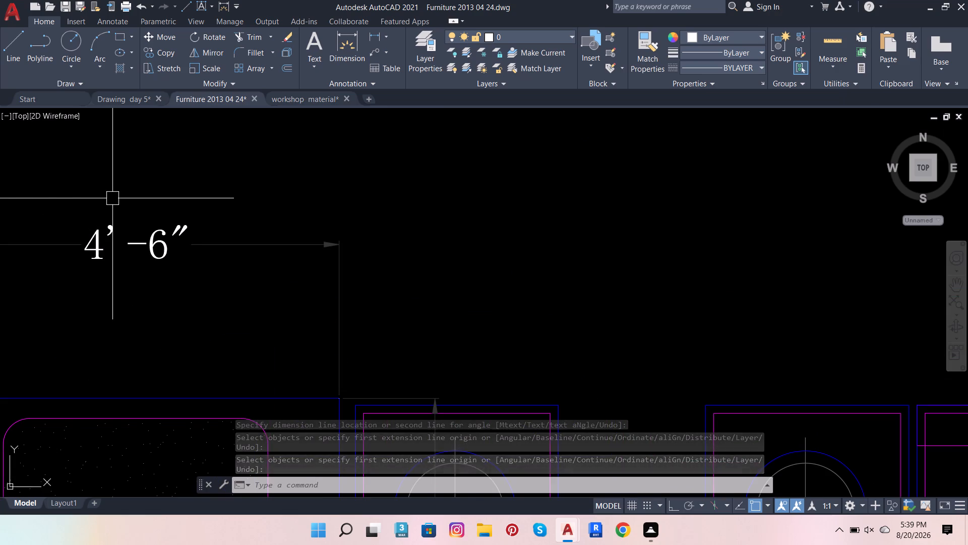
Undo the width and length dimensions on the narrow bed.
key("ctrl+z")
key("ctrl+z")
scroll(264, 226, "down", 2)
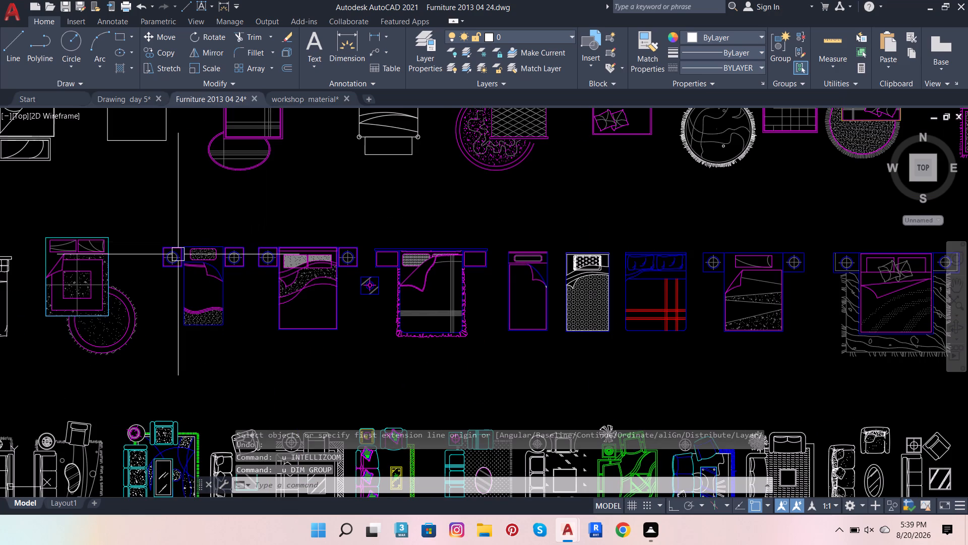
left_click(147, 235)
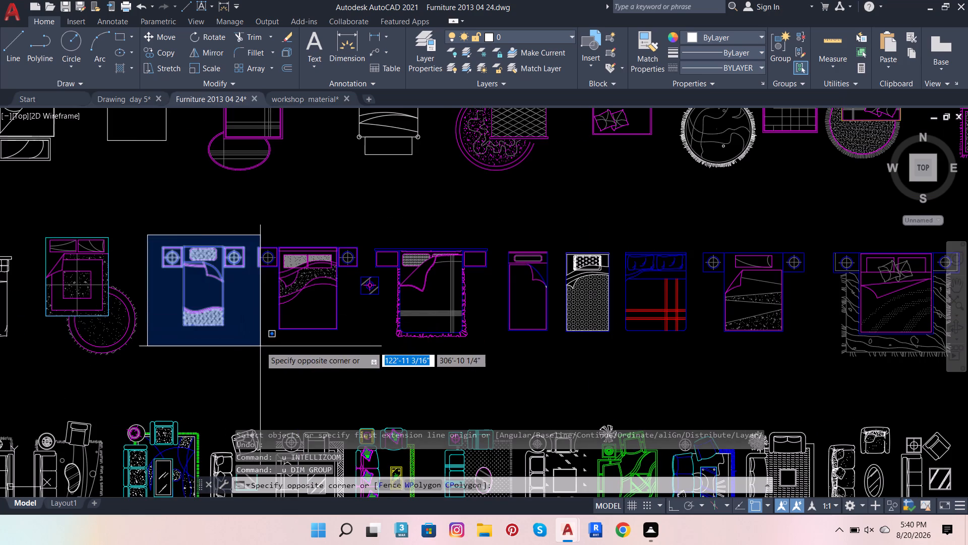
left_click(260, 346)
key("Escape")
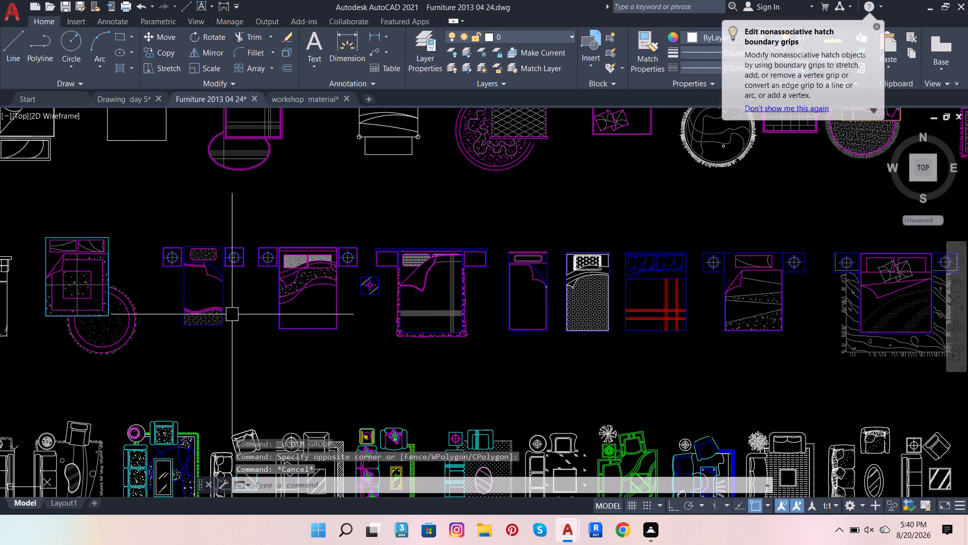
Copy the narrow bed with its two bedside tables into Drawing day 5, placing it outside the plan above the desk and loose doors.
left_click(147, 221)
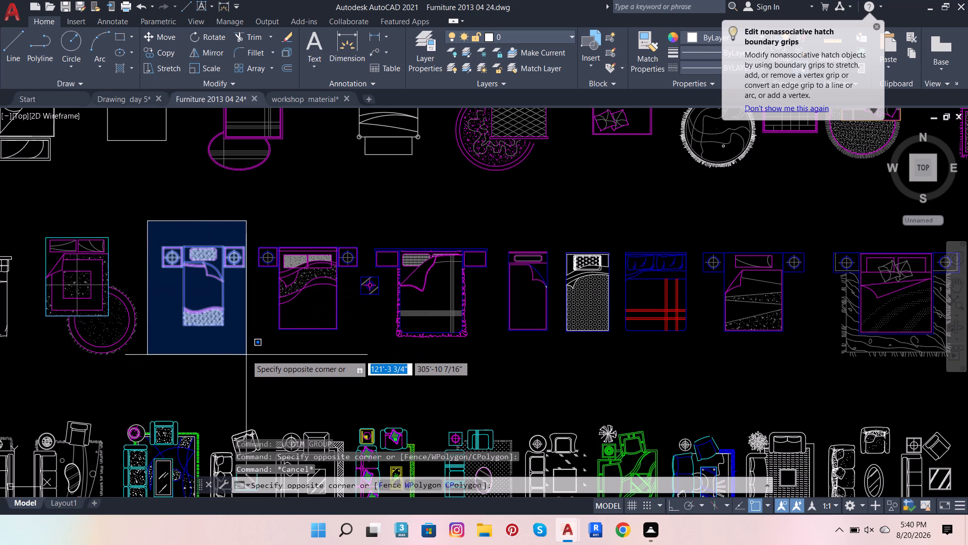
left_click(252, 355)
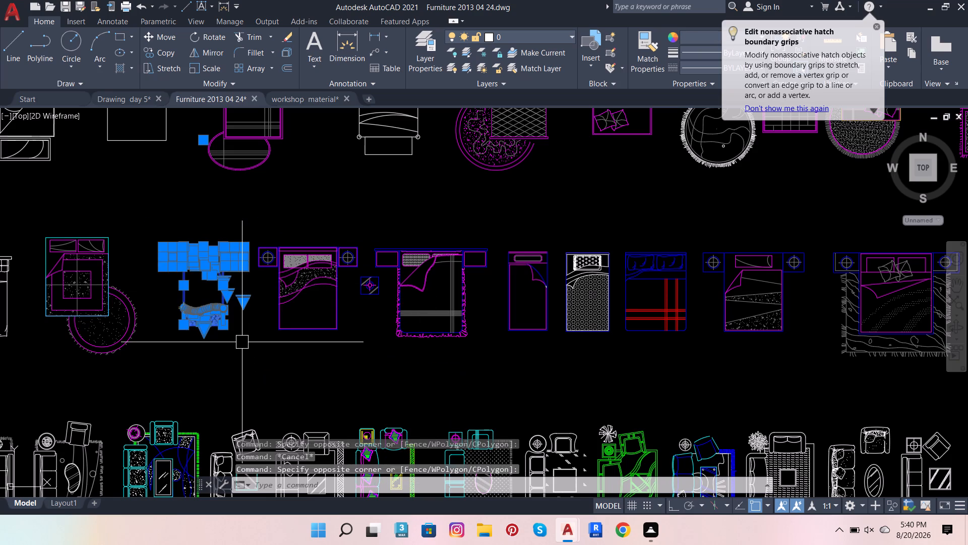
key("ctrl+c")
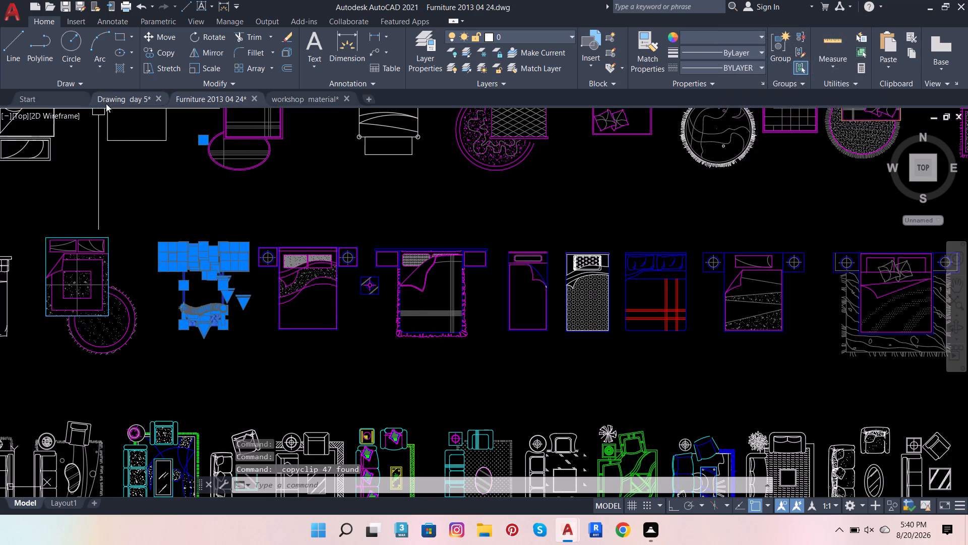
left_click(113, 99)
scroll(156, 293, "down", 2)
scroll(375, 308, "down", 4)
scroll(321, 295, "down", 3)
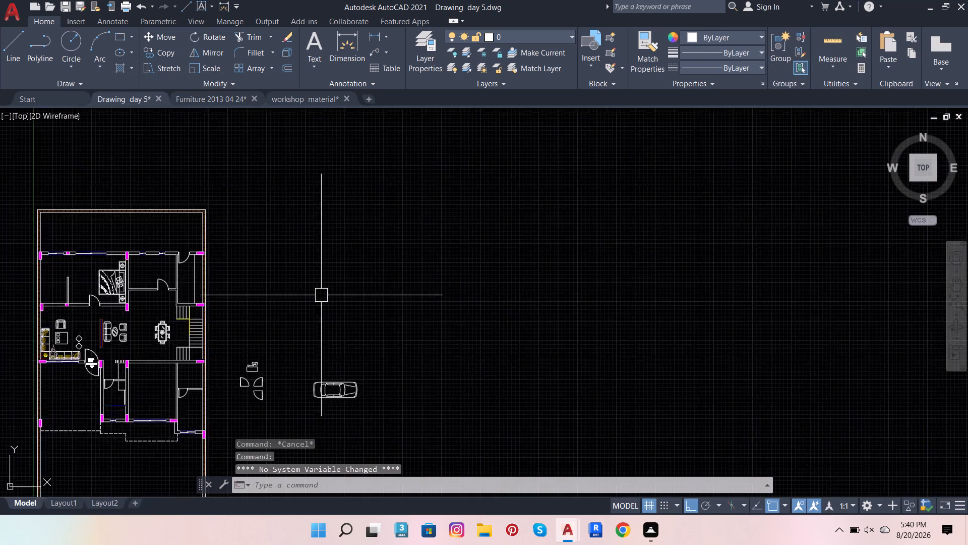
scroll(254, 316, "up", 3)
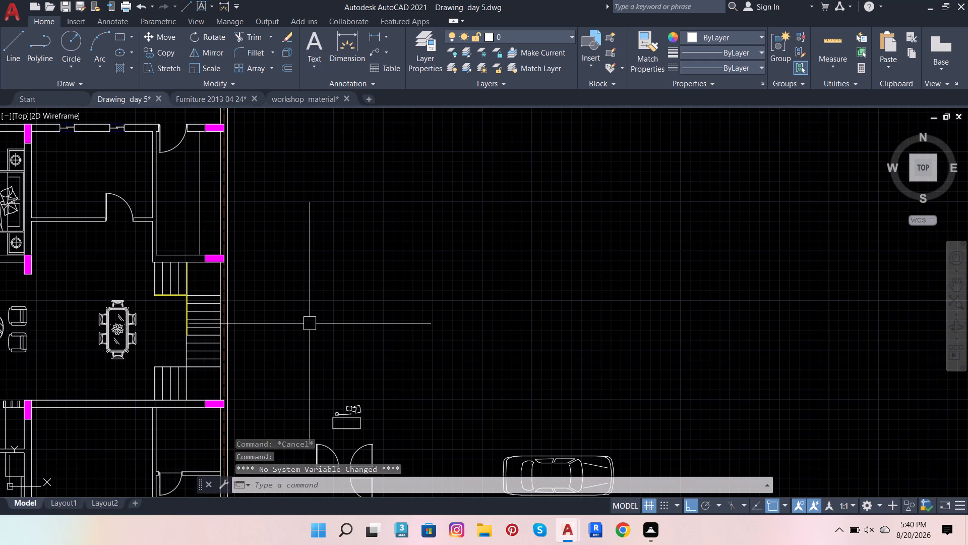
key("ctrl+v")
left_click(319, 330)
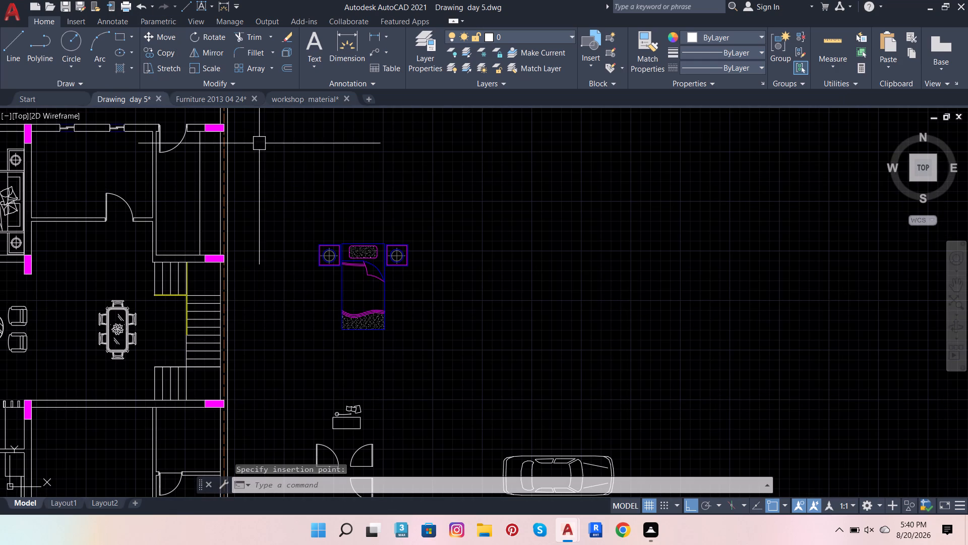
Recolour the narrow bed and its two bedside tables white.
left_click_drag(289, 216, 300, 220)
left_click(440, 338)
scroll(381, 329, "up", 3)
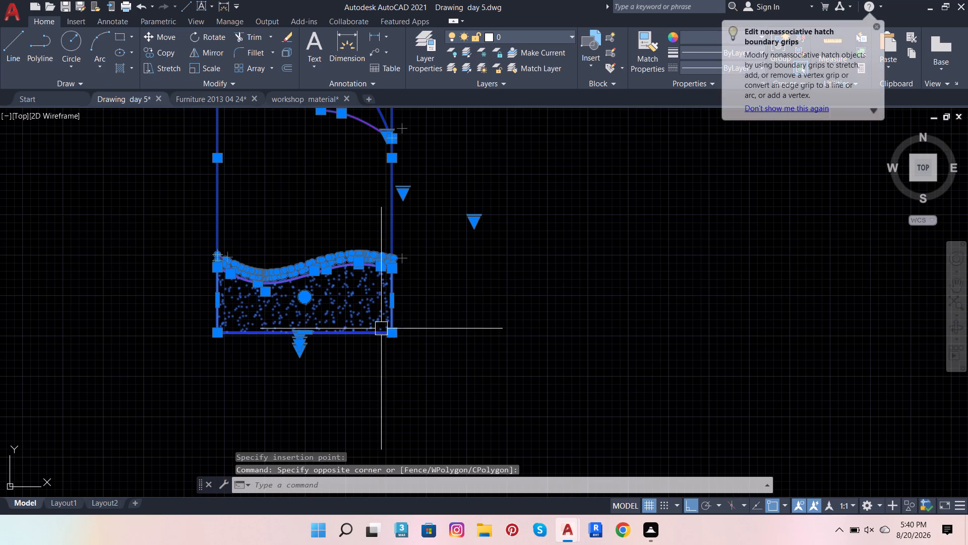
double_click(362, 294)
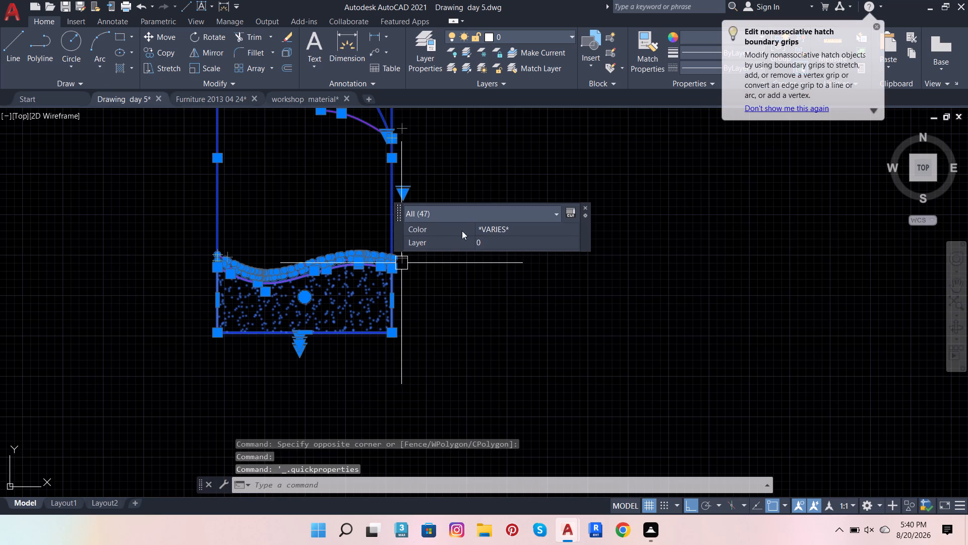
left_click(505, 230)
left_click(507, 227)
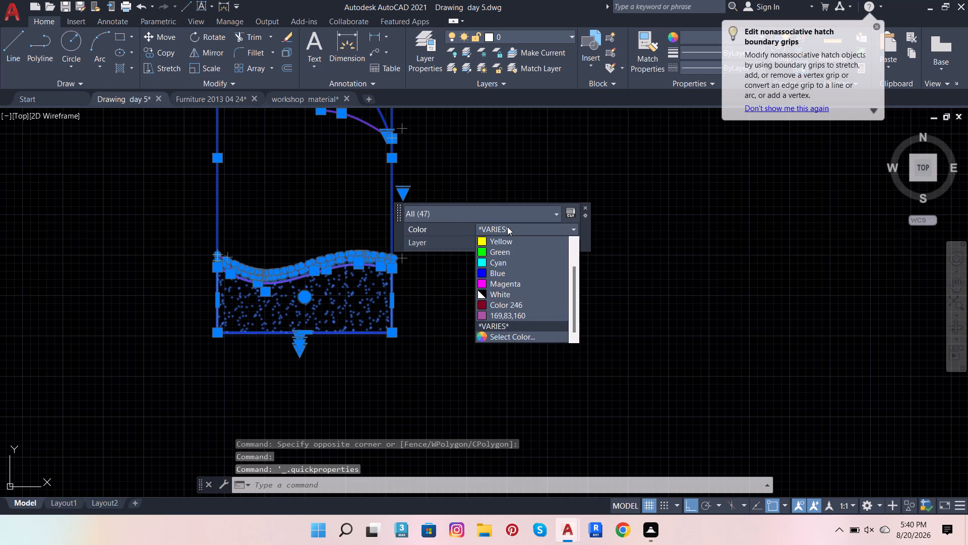
left_click(482, 292)
scroll(466, 322, "down", 3)
key("Escape")
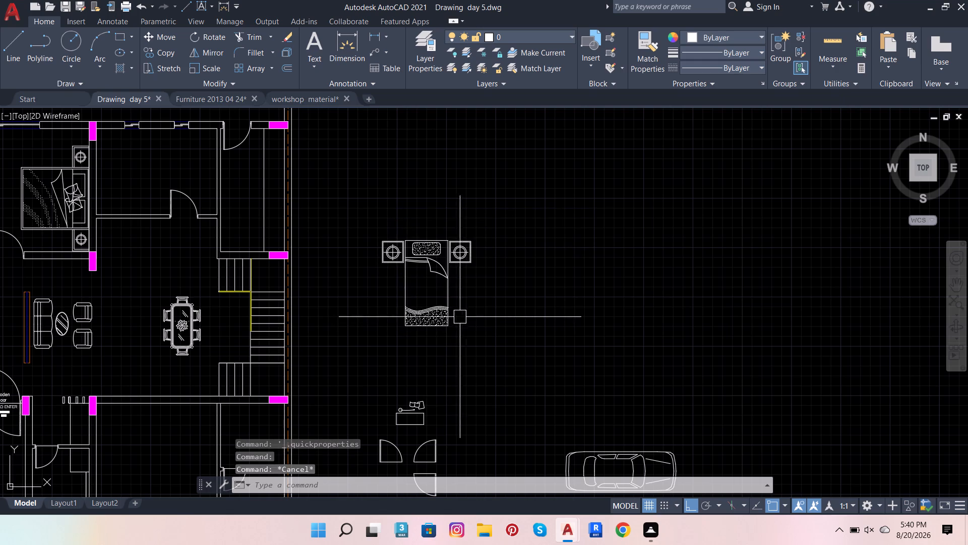
Rotate the white narrow bed and both bedside tables by 270° about the outer top corner of the bedside table nearest the car side.
scroll(464, 315, "up", 2)
scroll(395, 304, "down", 2)
left_click_drag(316, 211, 321, 213)
left_click(475, 350)
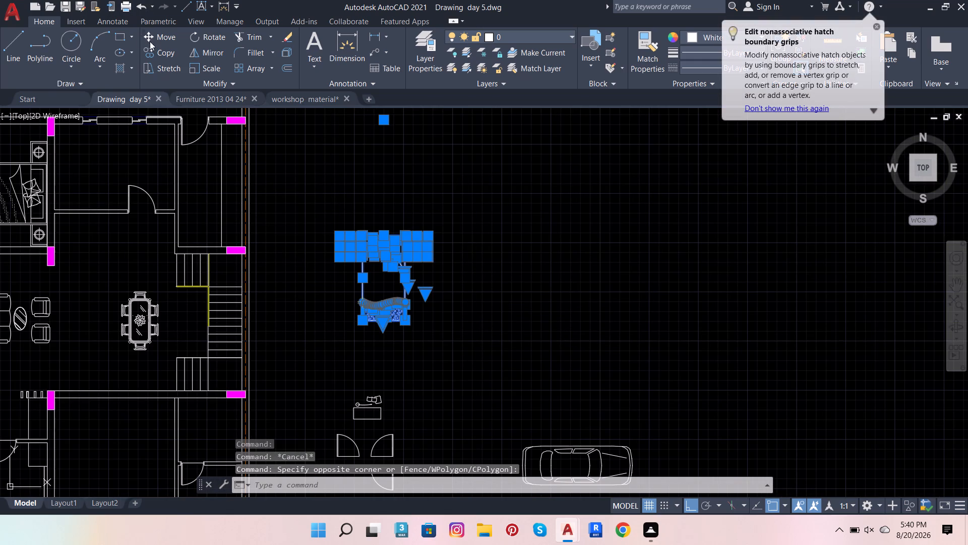
left_click(197, 36)
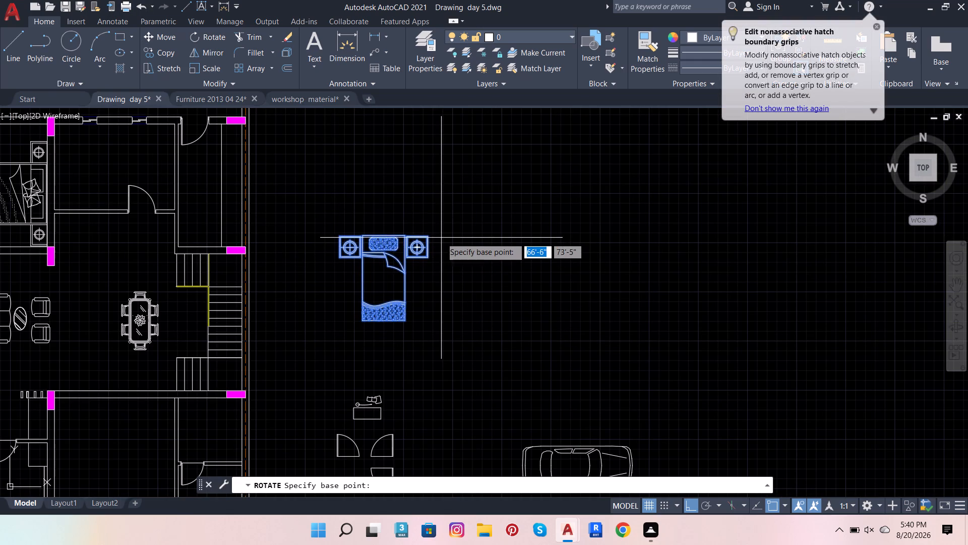
left_click(430, 236)
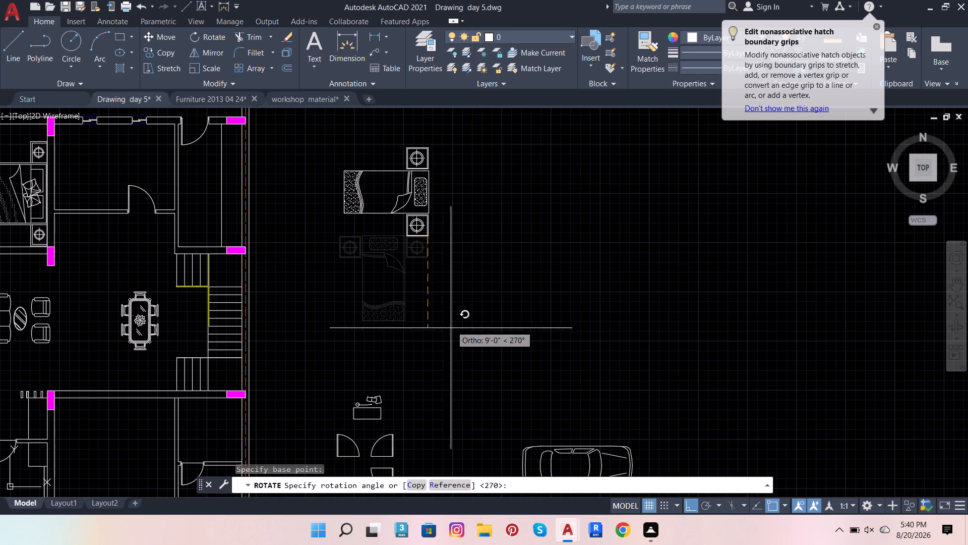
left_click(446, 337)
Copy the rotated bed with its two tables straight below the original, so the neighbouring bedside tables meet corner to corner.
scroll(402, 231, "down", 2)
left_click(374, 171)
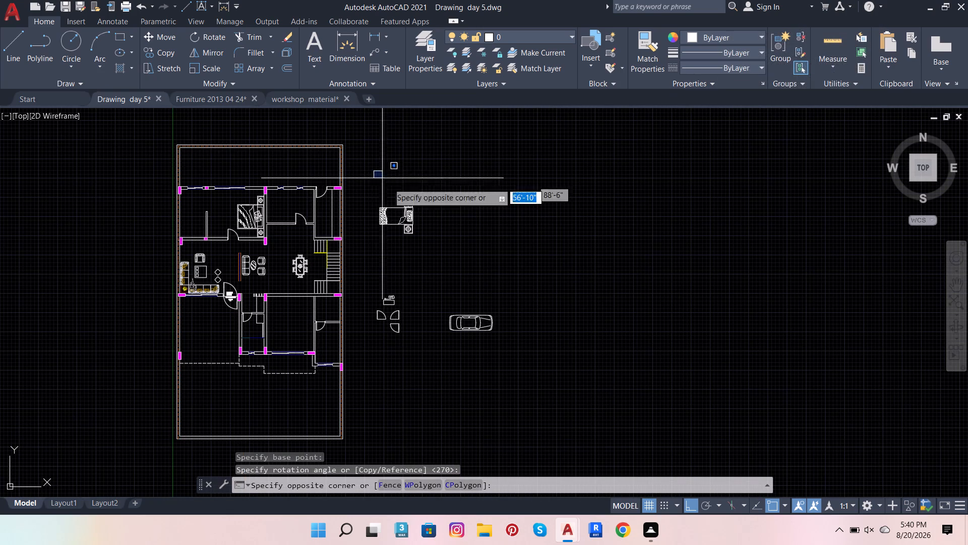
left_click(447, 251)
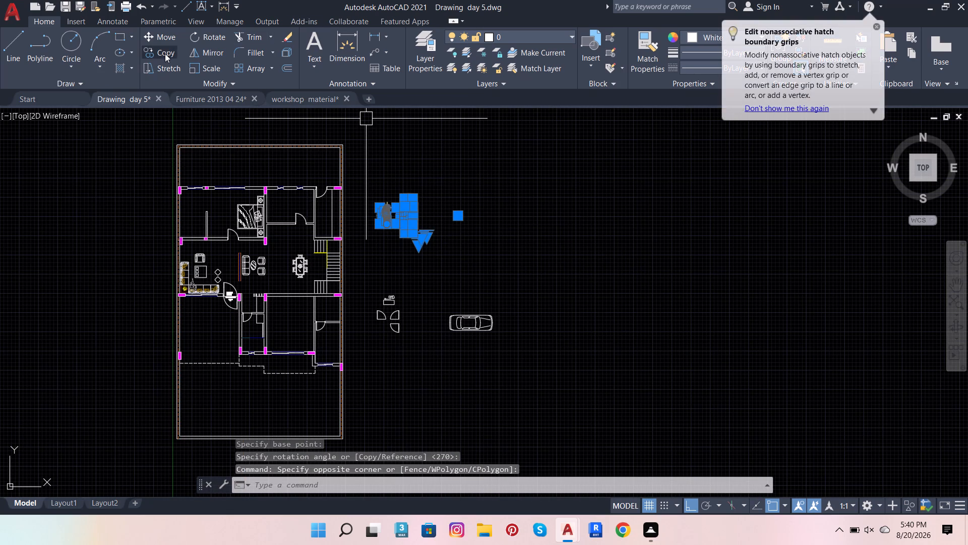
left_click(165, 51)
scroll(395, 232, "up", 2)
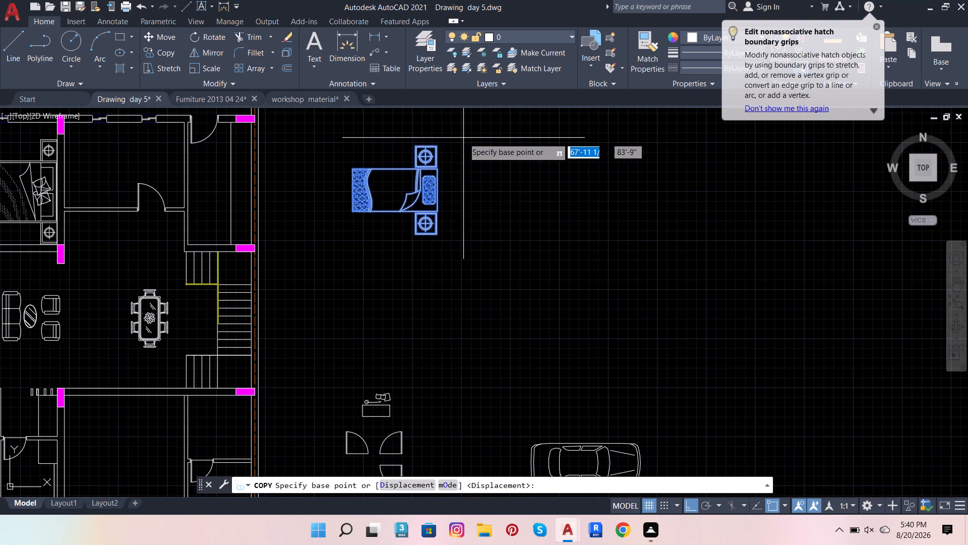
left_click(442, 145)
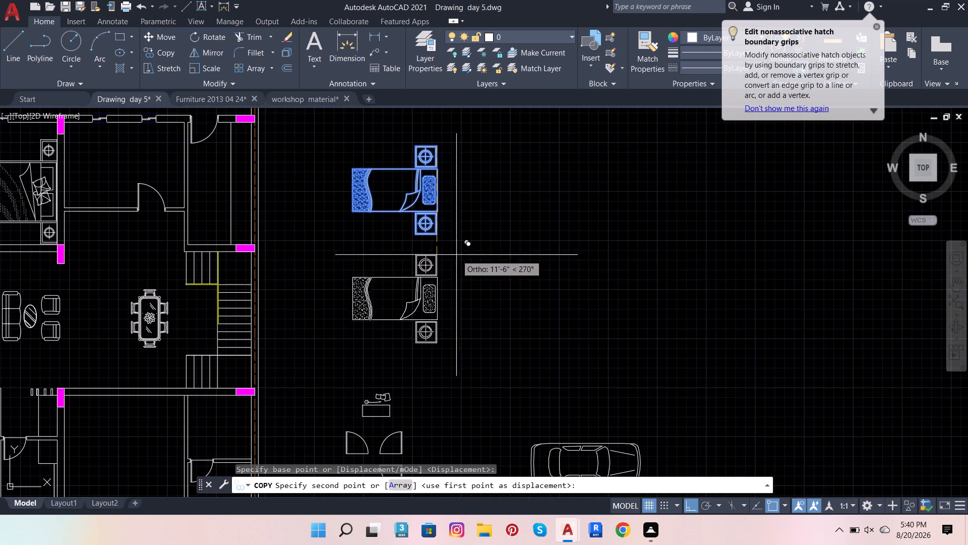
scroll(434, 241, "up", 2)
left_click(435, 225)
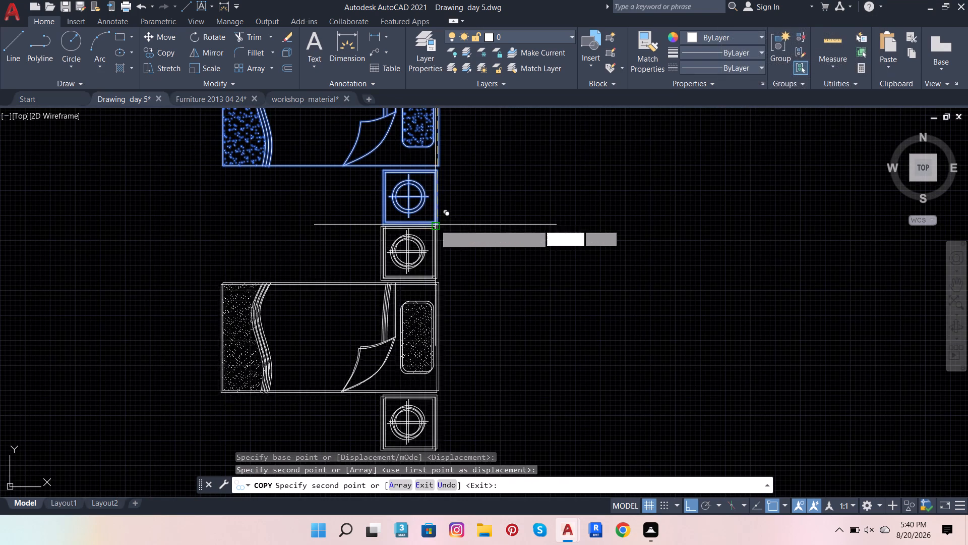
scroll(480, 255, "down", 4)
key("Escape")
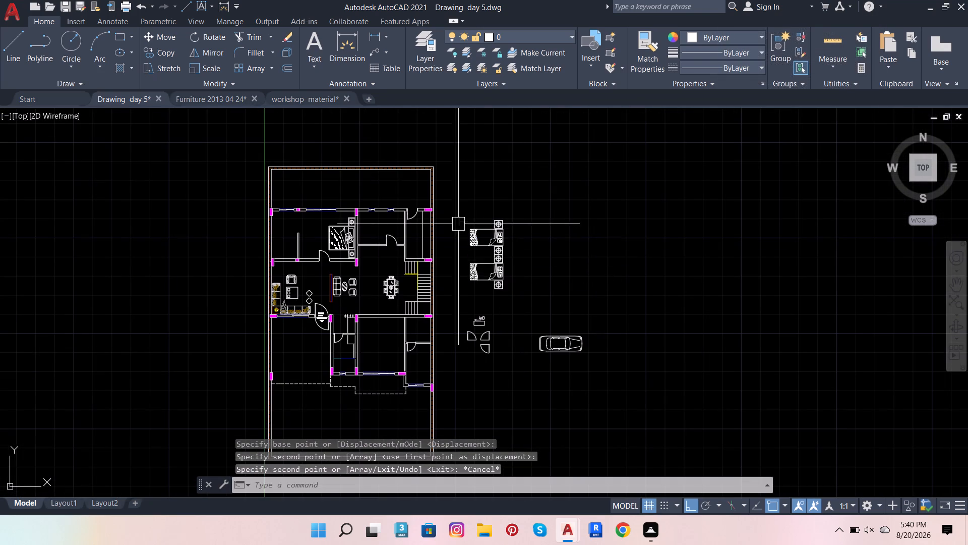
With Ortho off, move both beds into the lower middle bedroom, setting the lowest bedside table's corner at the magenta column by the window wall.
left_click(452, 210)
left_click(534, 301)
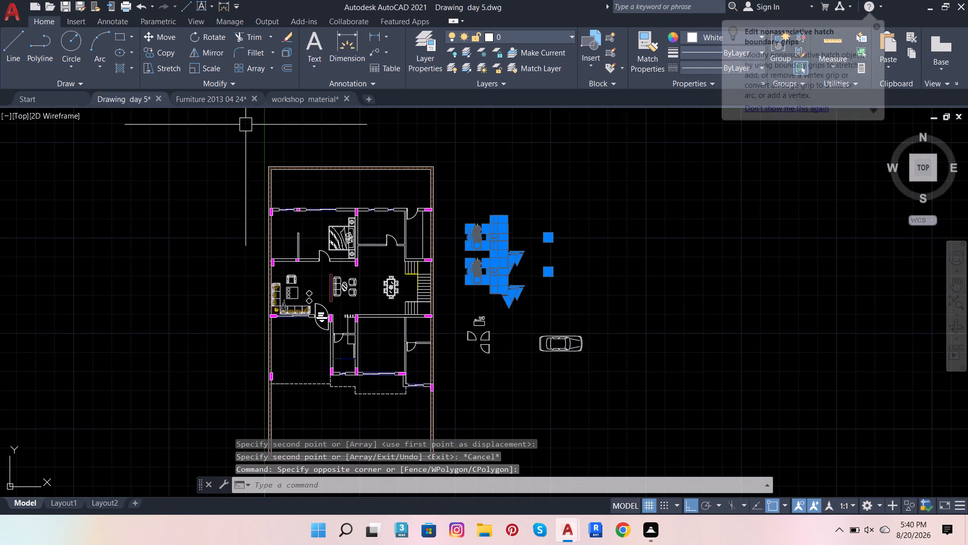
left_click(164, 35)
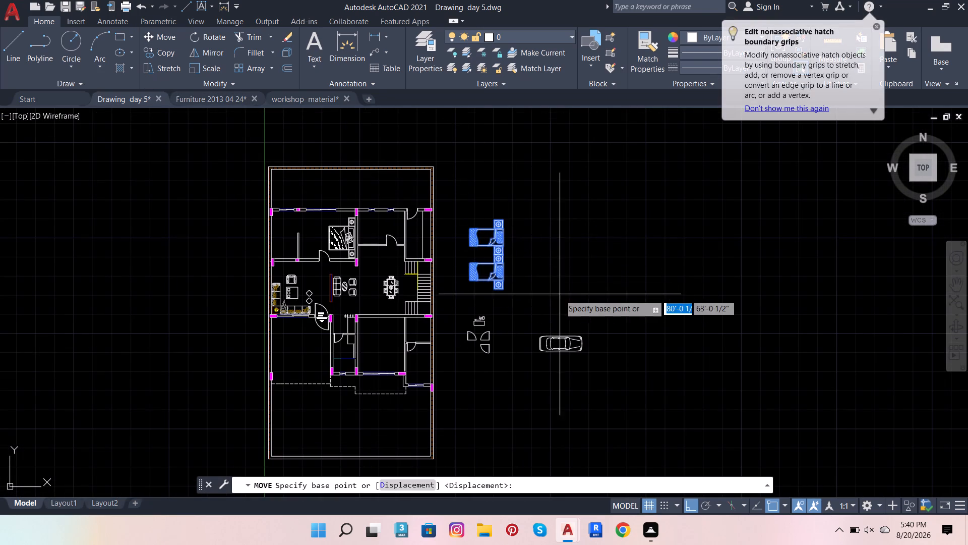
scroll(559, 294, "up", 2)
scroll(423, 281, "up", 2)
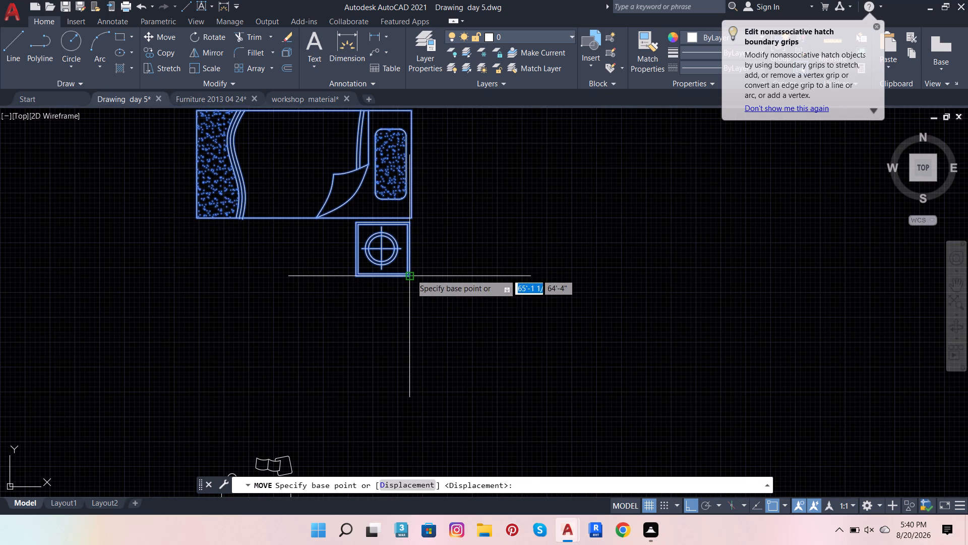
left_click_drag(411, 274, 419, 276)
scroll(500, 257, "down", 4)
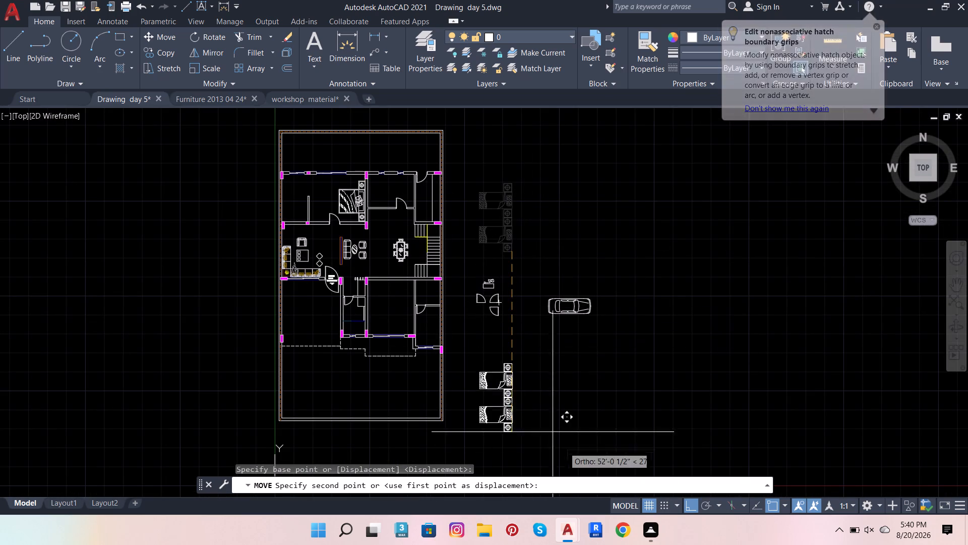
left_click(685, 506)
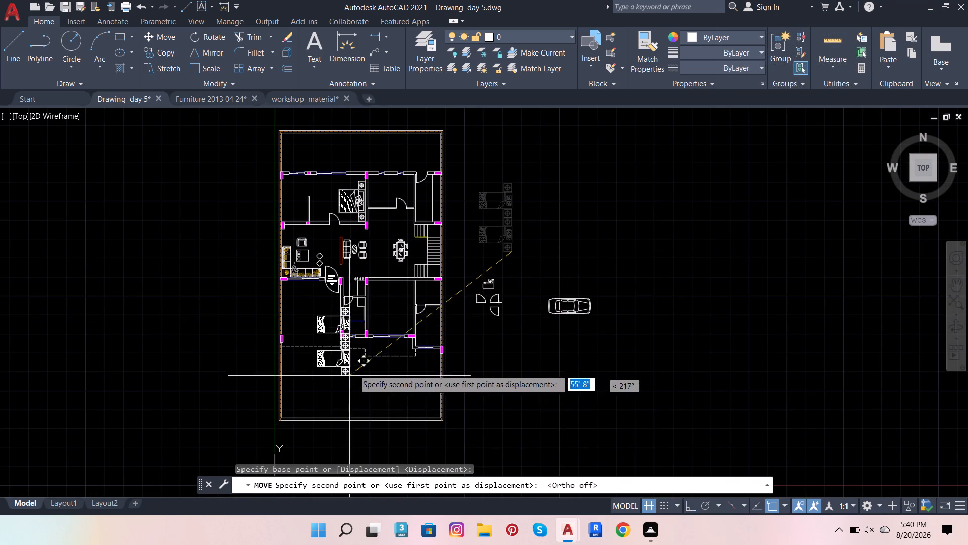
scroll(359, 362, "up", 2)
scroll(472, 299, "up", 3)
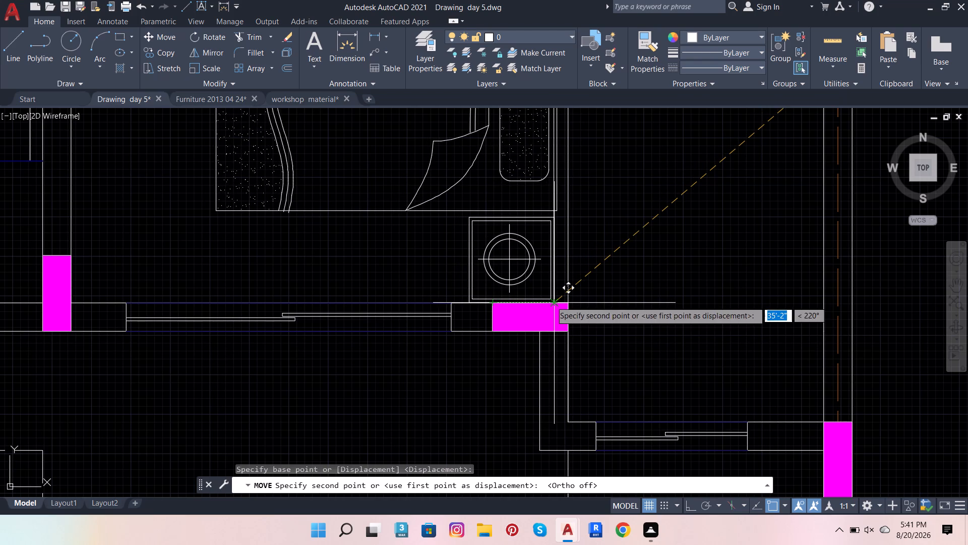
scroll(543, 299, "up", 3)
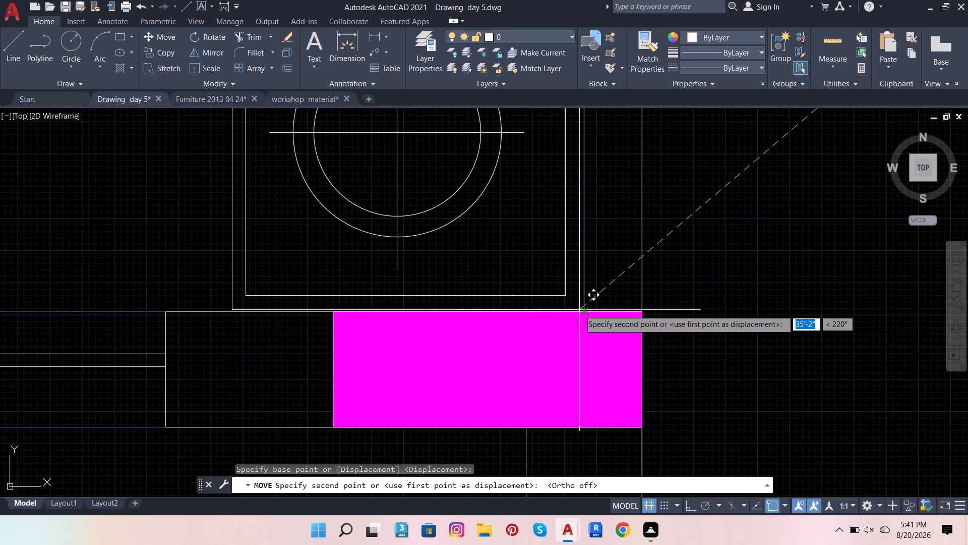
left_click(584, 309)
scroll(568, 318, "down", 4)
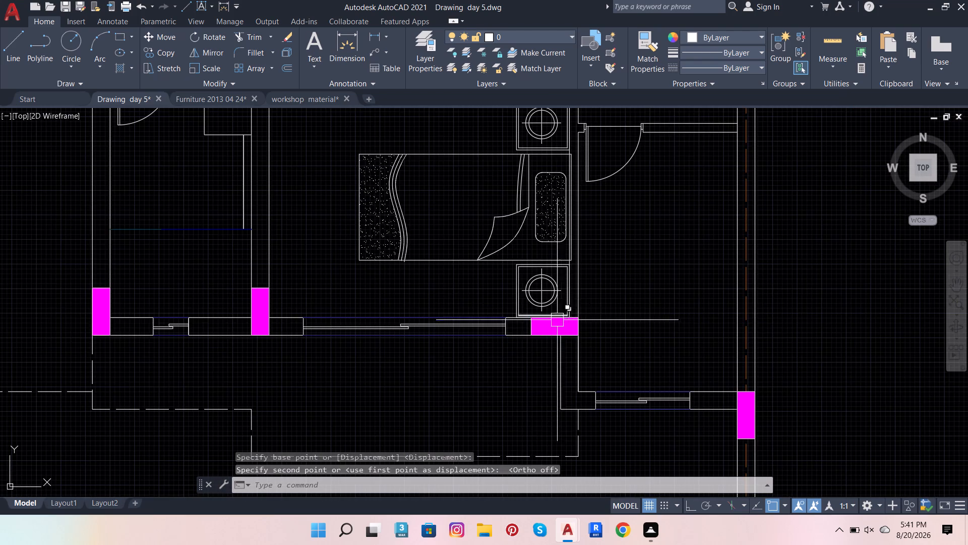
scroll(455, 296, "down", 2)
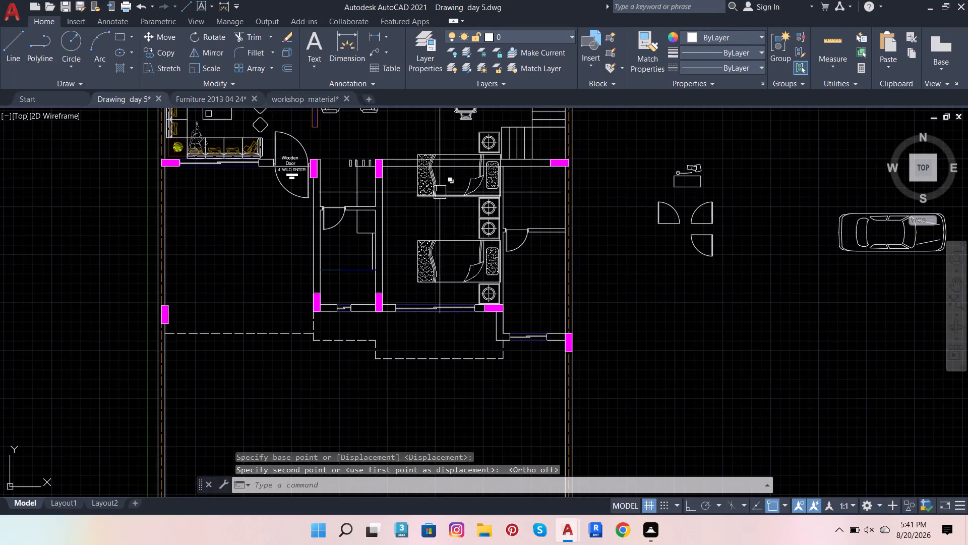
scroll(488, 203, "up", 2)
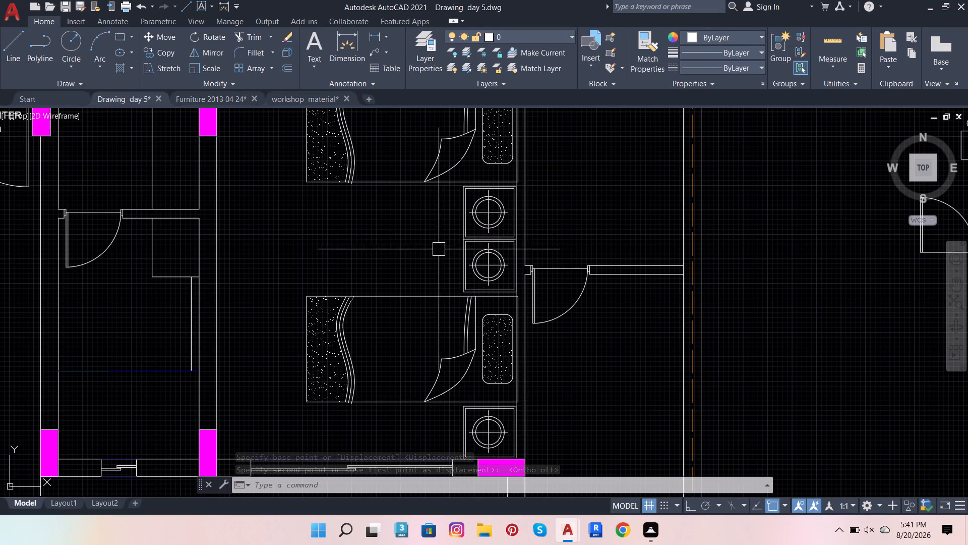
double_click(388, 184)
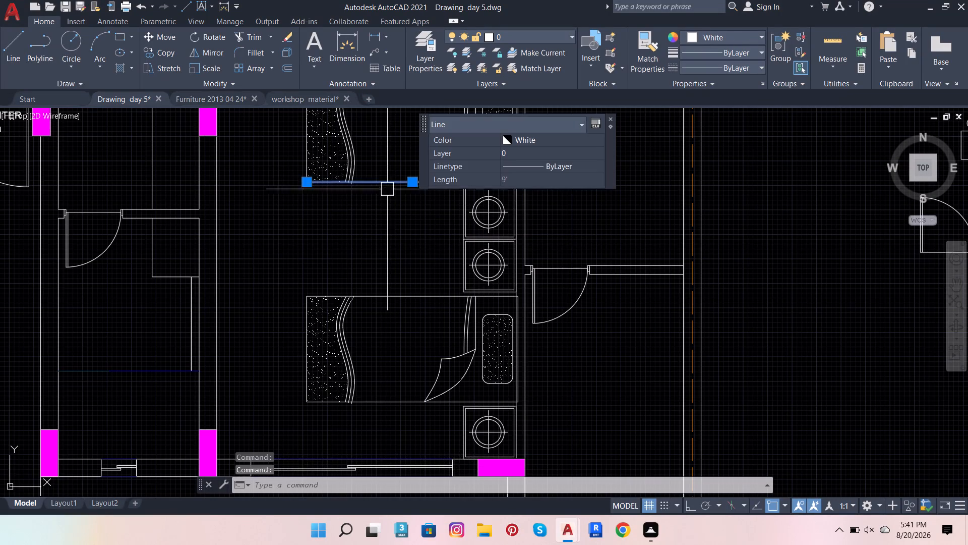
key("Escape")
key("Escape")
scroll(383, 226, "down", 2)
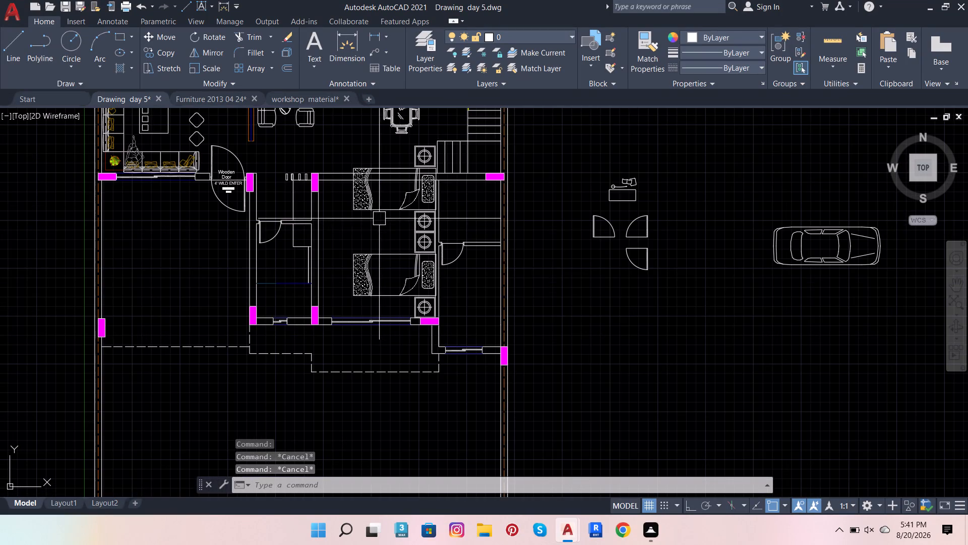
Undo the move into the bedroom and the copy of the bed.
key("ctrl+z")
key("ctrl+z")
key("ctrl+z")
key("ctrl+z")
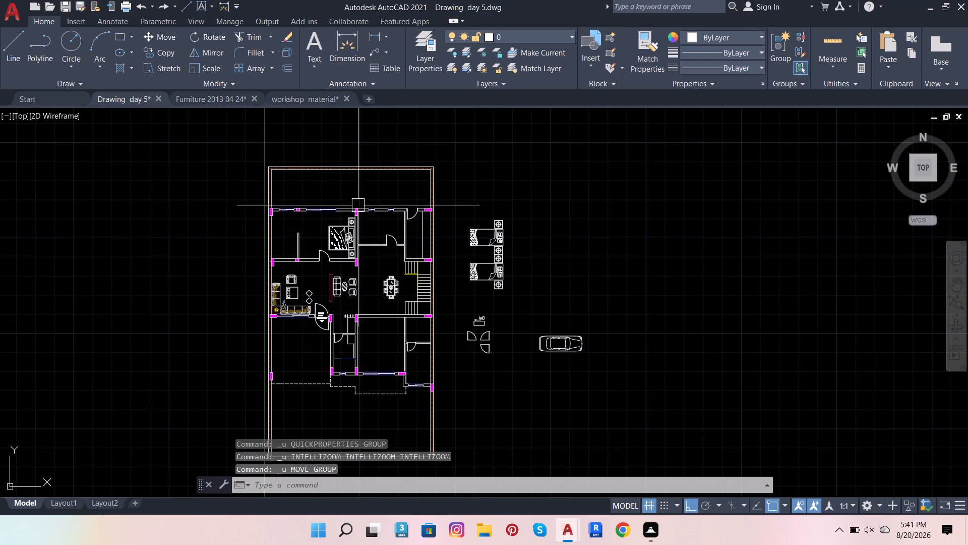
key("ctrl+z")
Delete the bedside table below the rotated narrow bed.
scroll(408, 219, "up", 3)
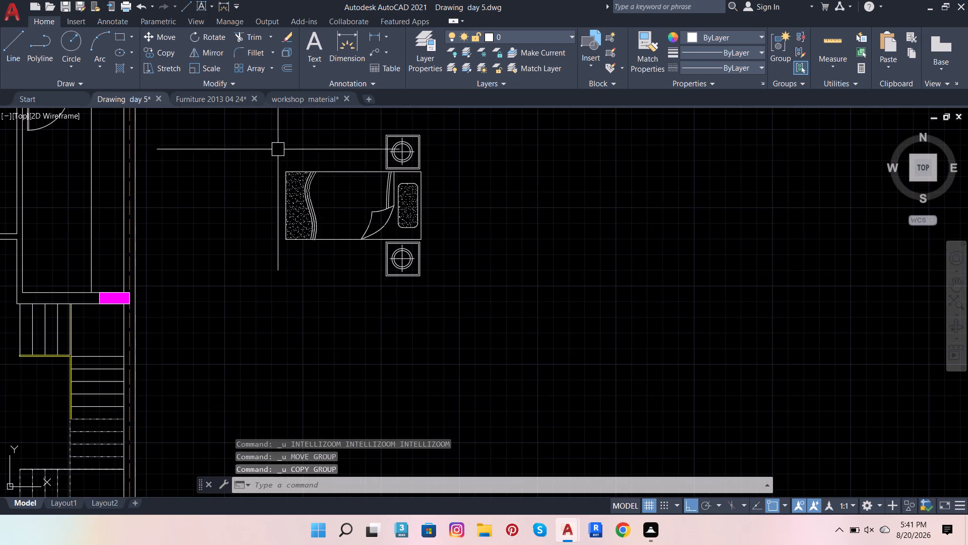
scroll(438, 270, "up", 2)
scroll(347, 243, "up", 3)
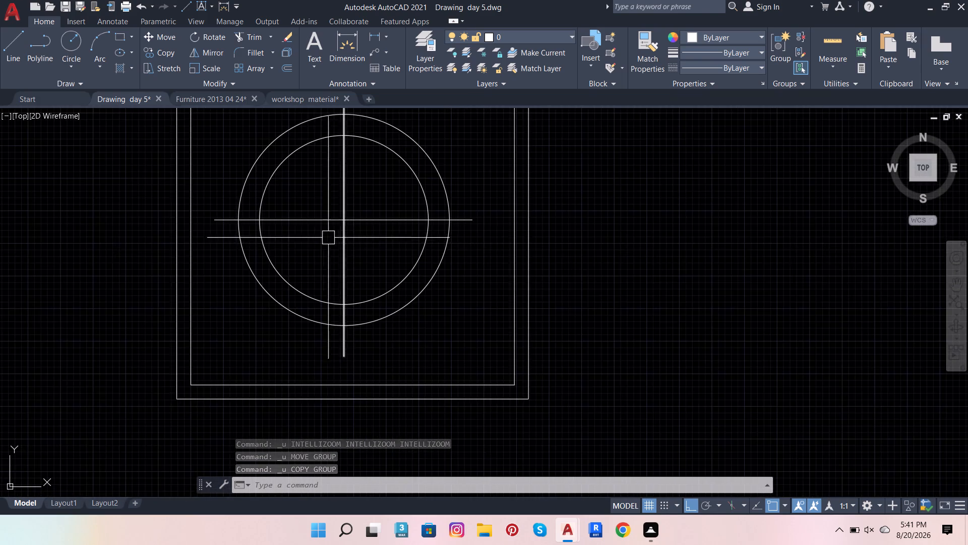
scroll(319, 260, "down", 2)
scroll(224, 187, "up", 1)
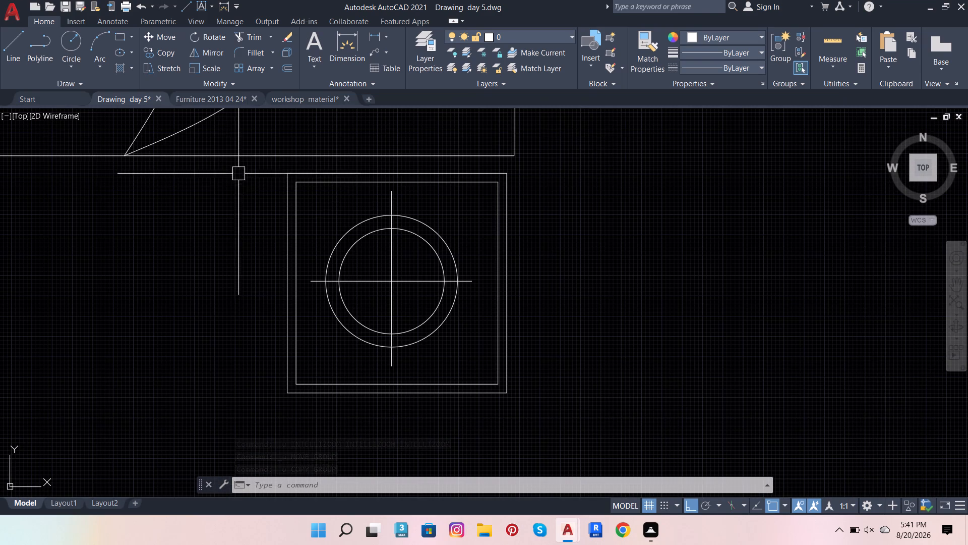
left_click(248, 167)
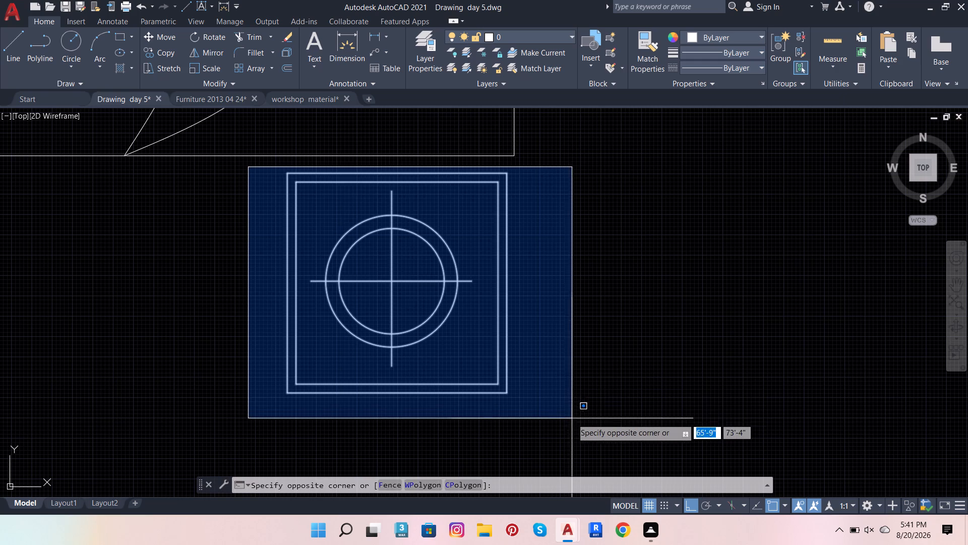
left_click(572, 419)
key("Delete")
Copy the rotated narrow bed with its upper bedside table about 7'-2" straight down, leaving the second table between the two beds.
scroll(546, 340, "down", 7)
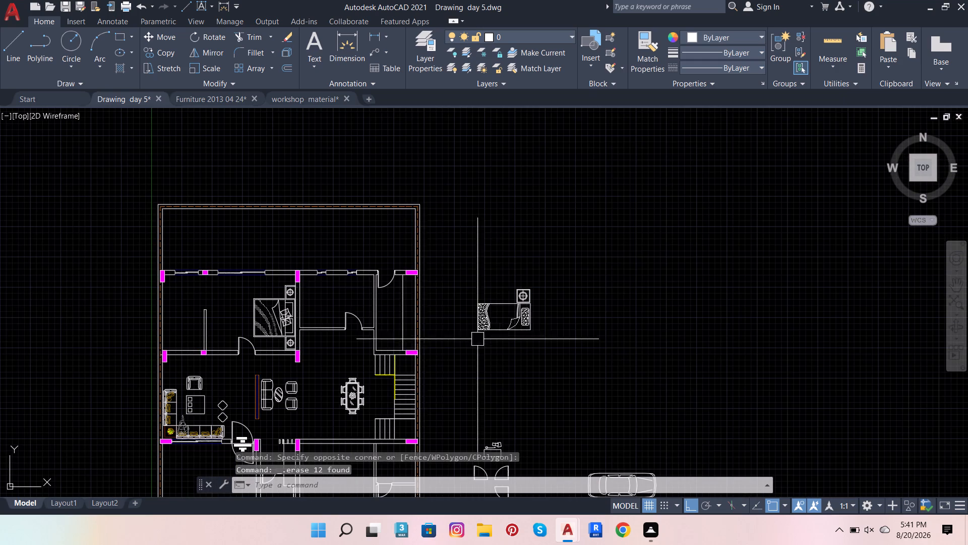
left_click(470, 254)
left_click_drag(566, 392, 564, 387)
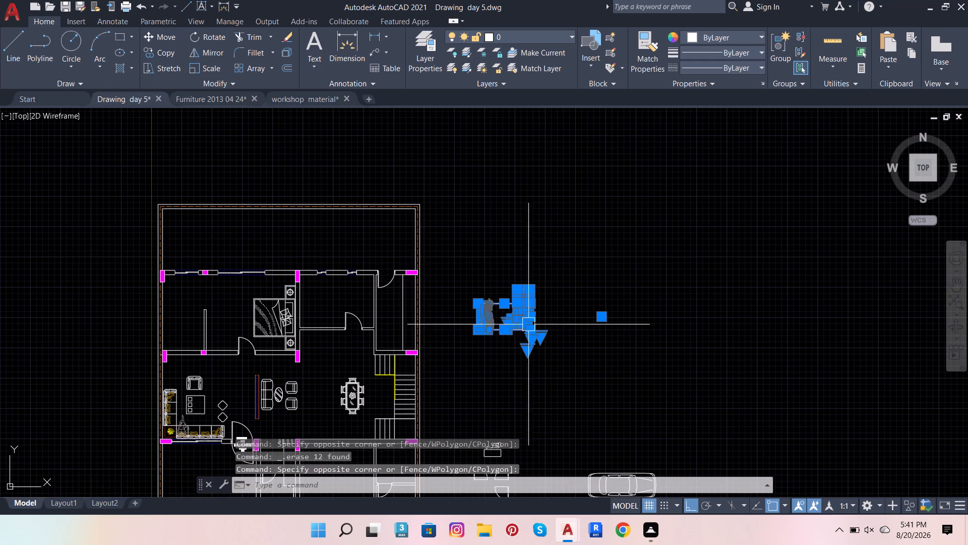
left_click(161, 50)
scroll(516, 291, "up", 3)
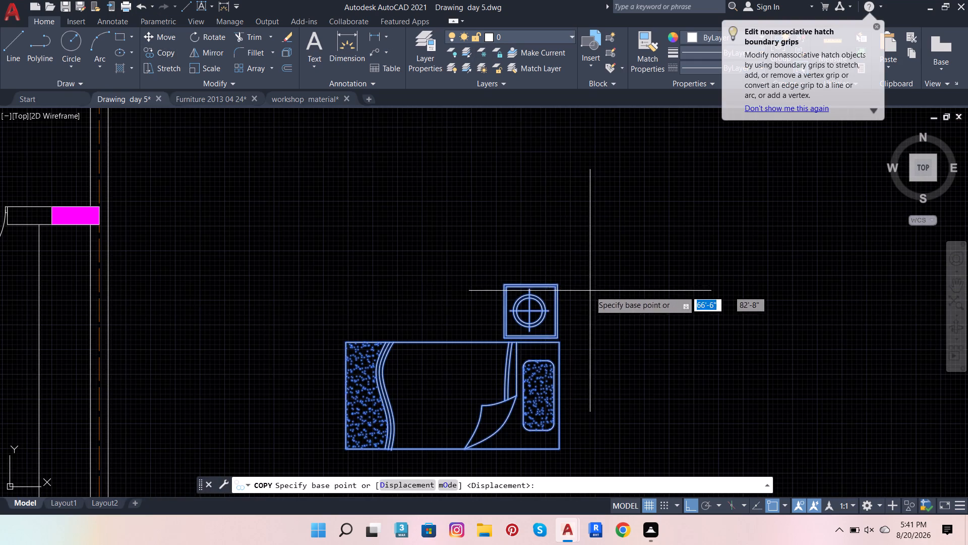
scroll(573, 284, "up", 2)
left_click(533, 283)
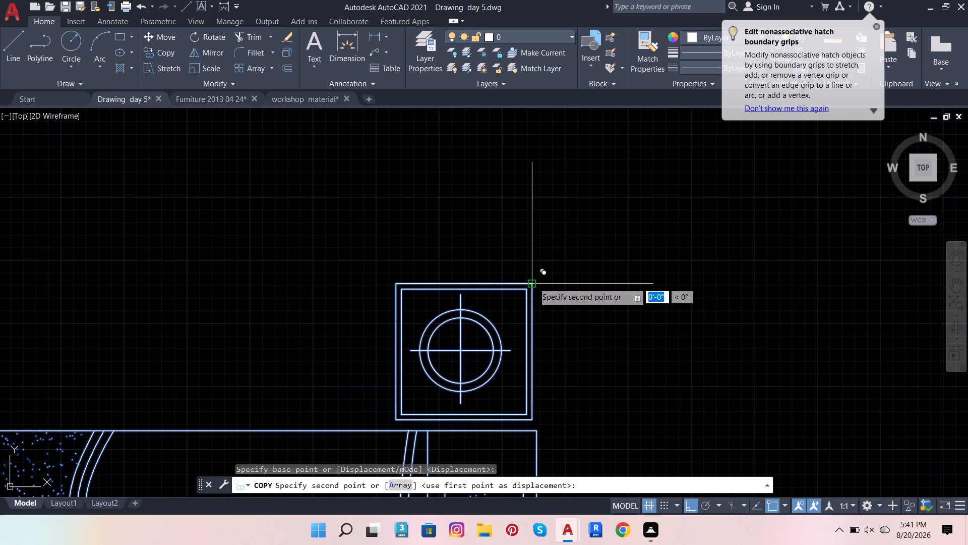
scroll(552, 273, "down", 2)
scroll(557, 392, "down", 3)
scroll(554, 415, "up", 1)
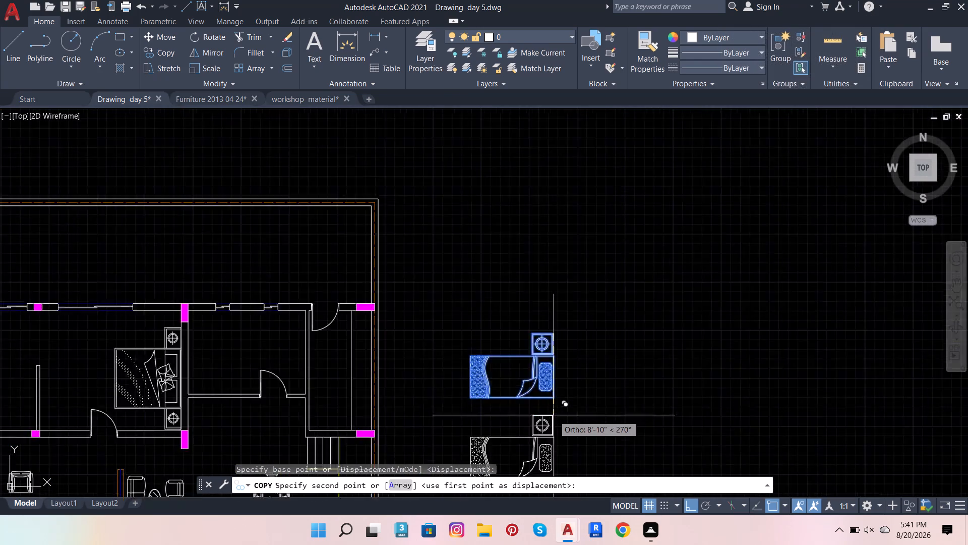
scroll(554, 415, "up", 4)
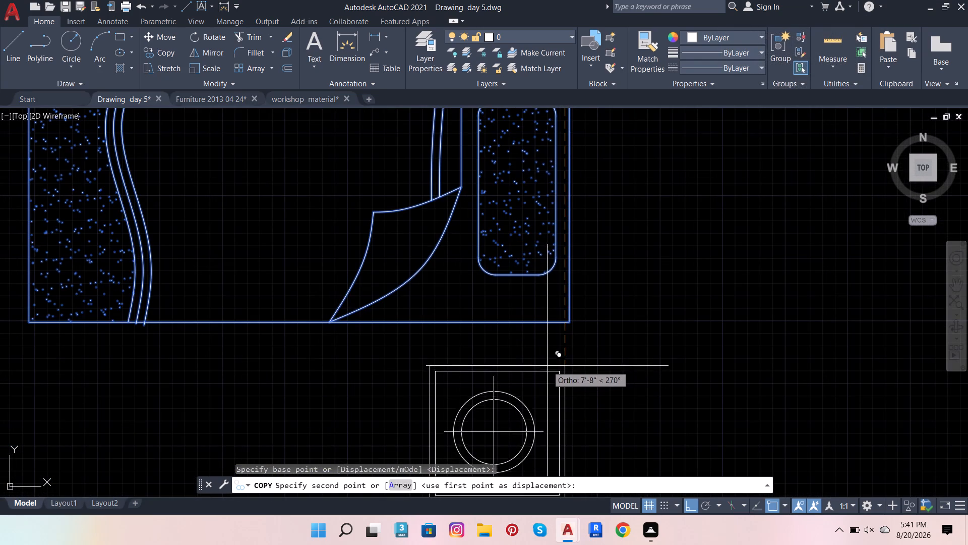
scroll(548, 365, "up", 2)
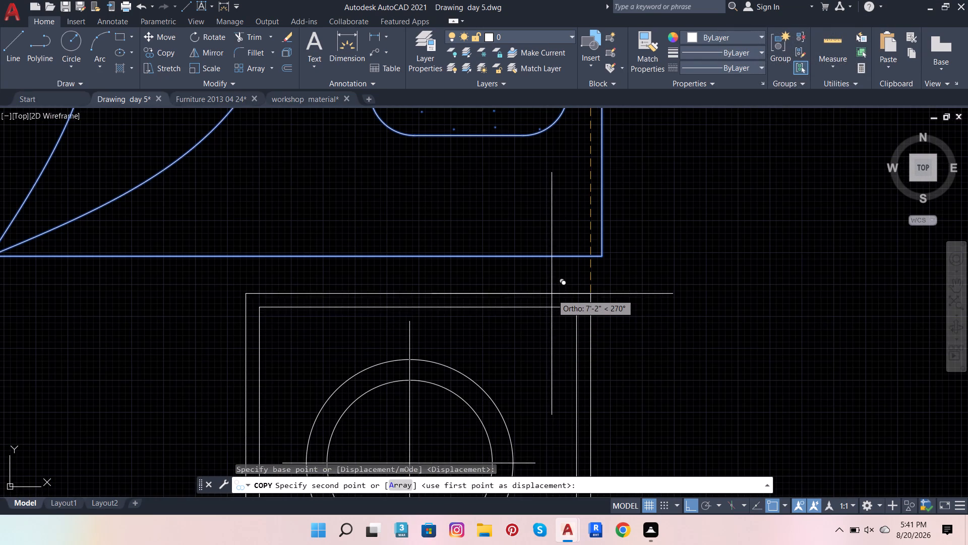
left_click(550, 292)
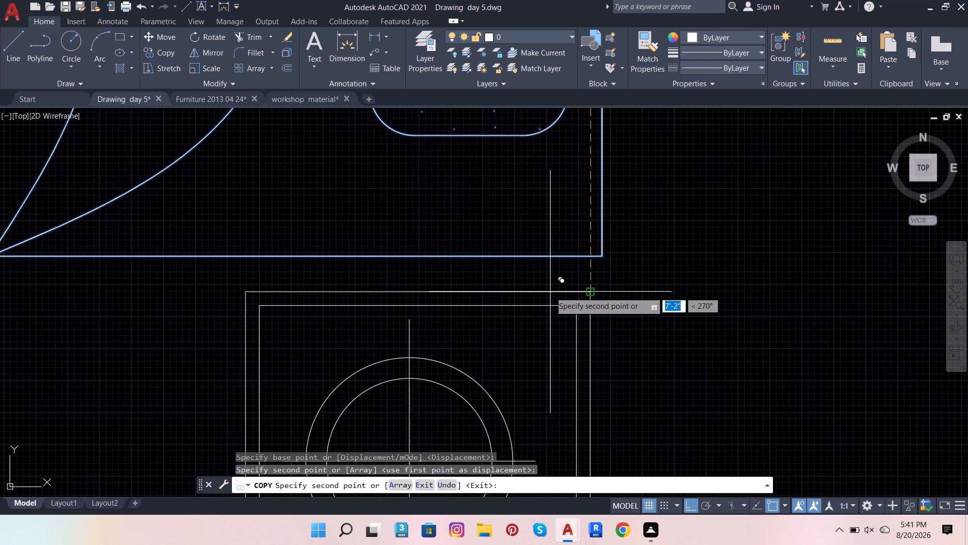
scroll(579, 296, "down", 2)
scroll(626, 267, "down", 4)
key("Escape")
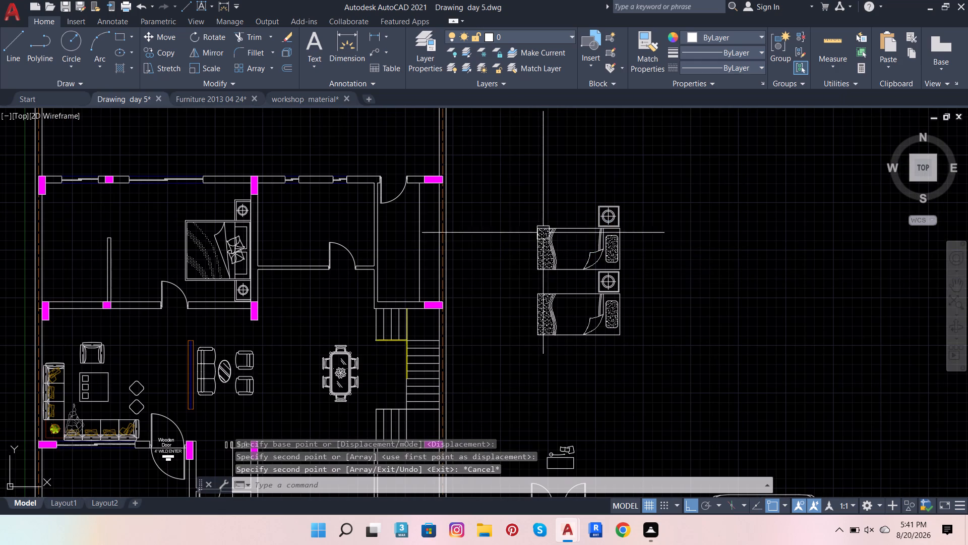
left_click(597, 194)
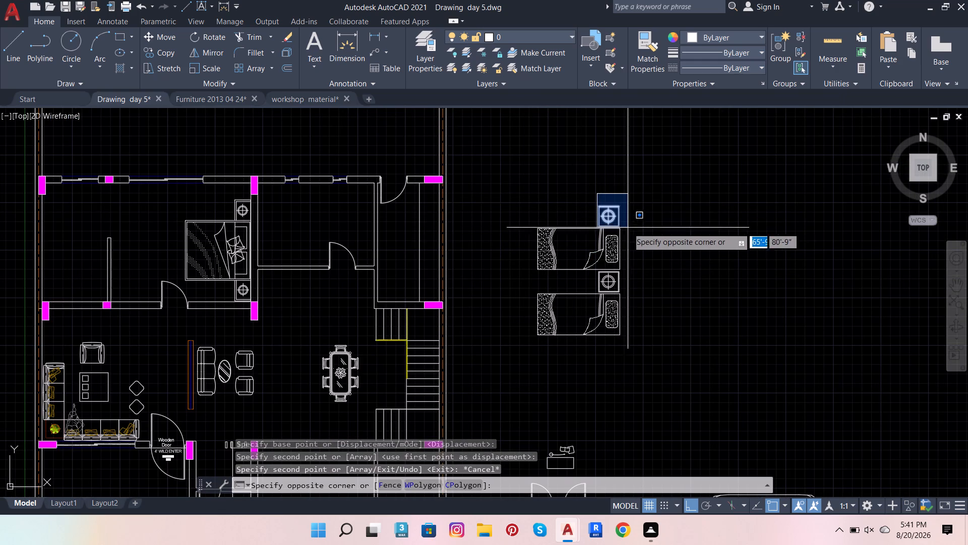
key("Escape")
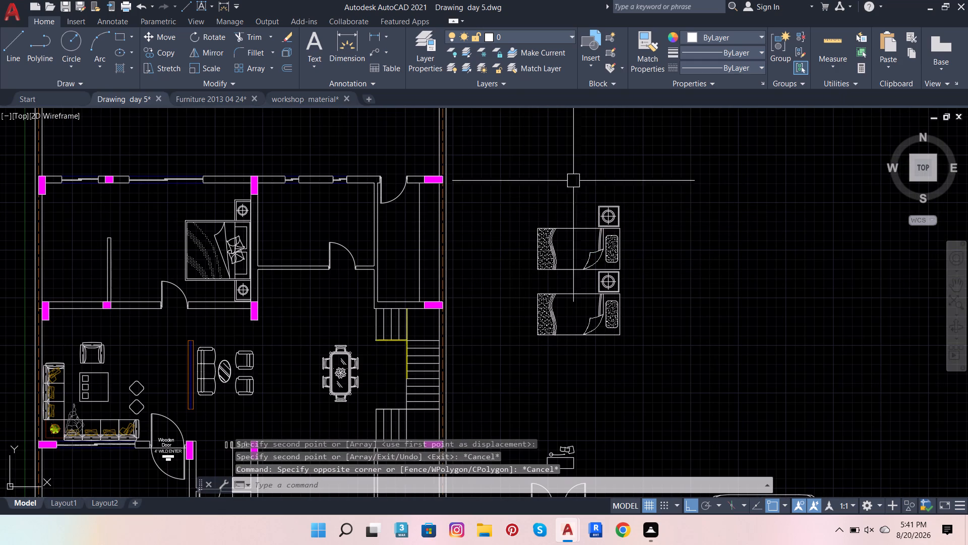
Copy the magenta twin-bed block with the shared middle table from the Furniture 2013 04 24 drawing into Drawing day 5, beside the narrow beds.
left_click(211, 102)
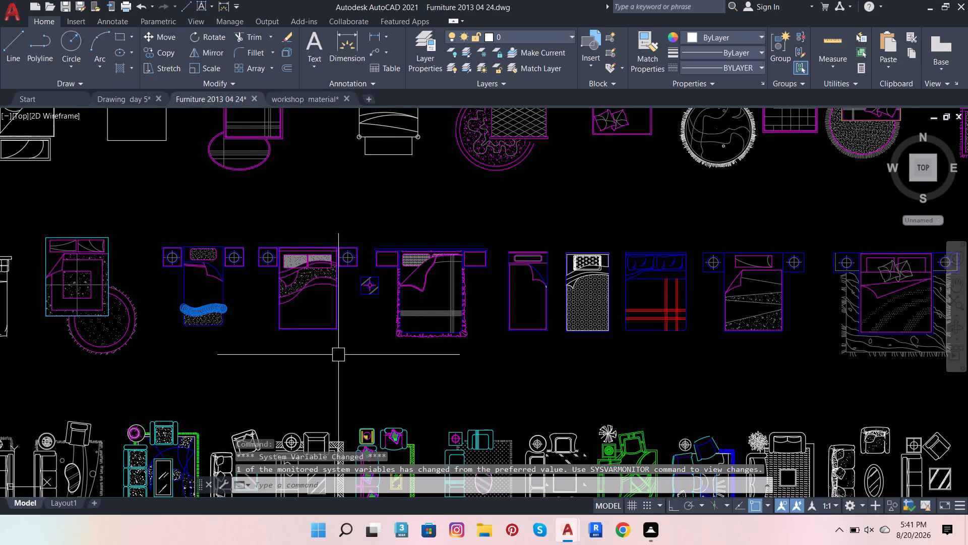
scroll(351, 351, "down", 2)
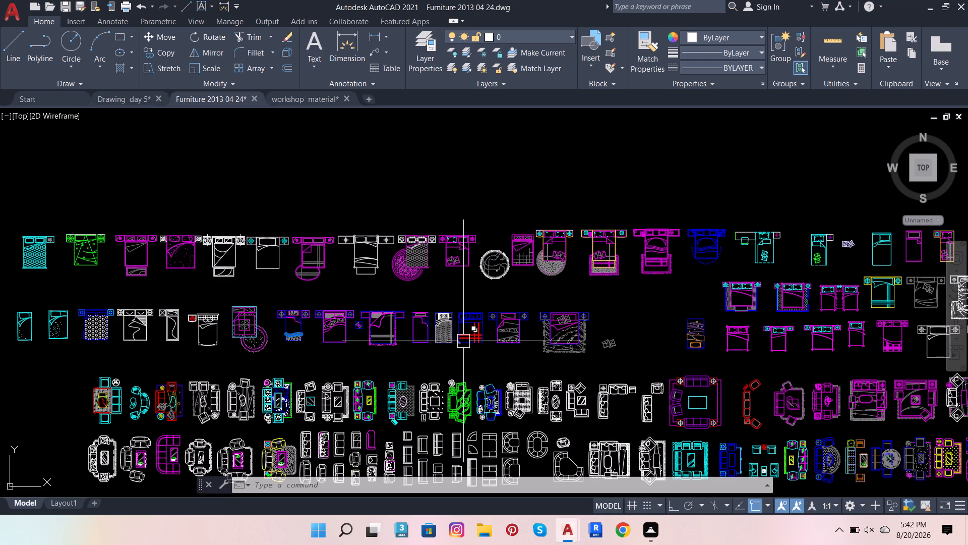
scroll(462, 341, "down", 1)
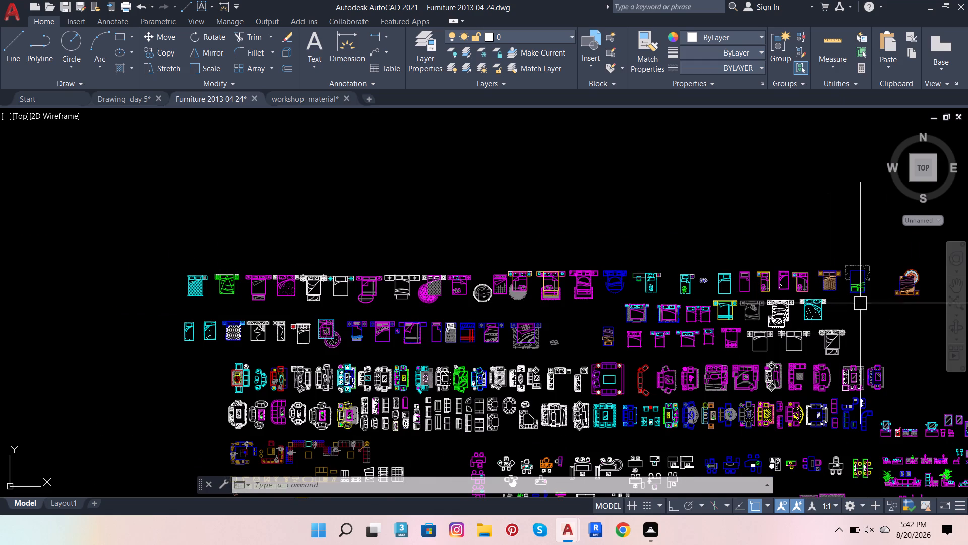
scroll(860, 303, "up", 2)
scroll(436, 321, "up", 1)
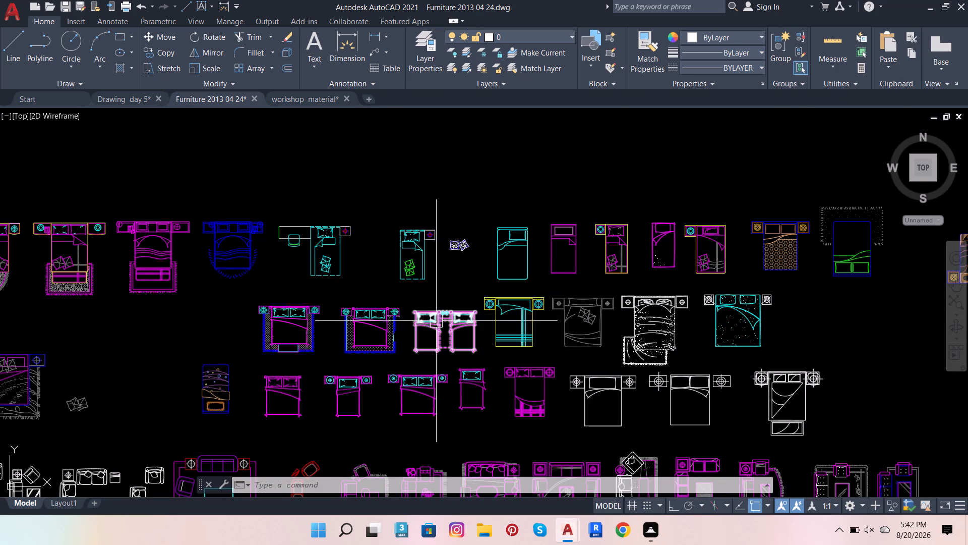
scroll(436, 321, "up", 1)
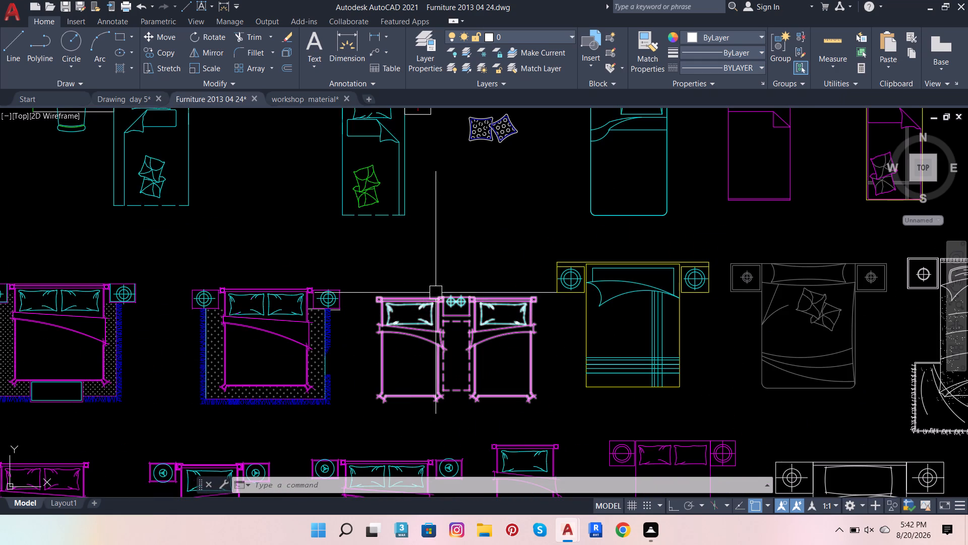
left_click(436, 292)
key("ctrl+c")
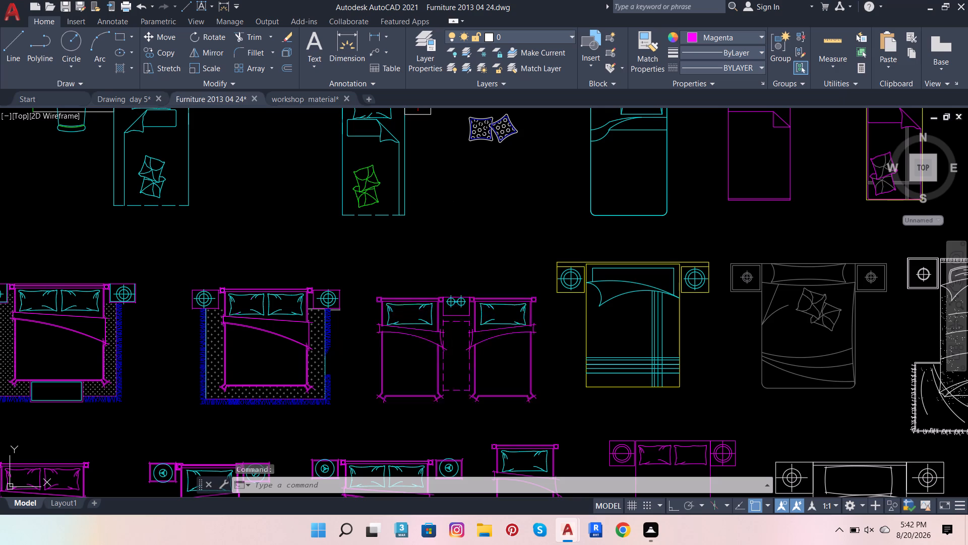
left_click(129, 97)
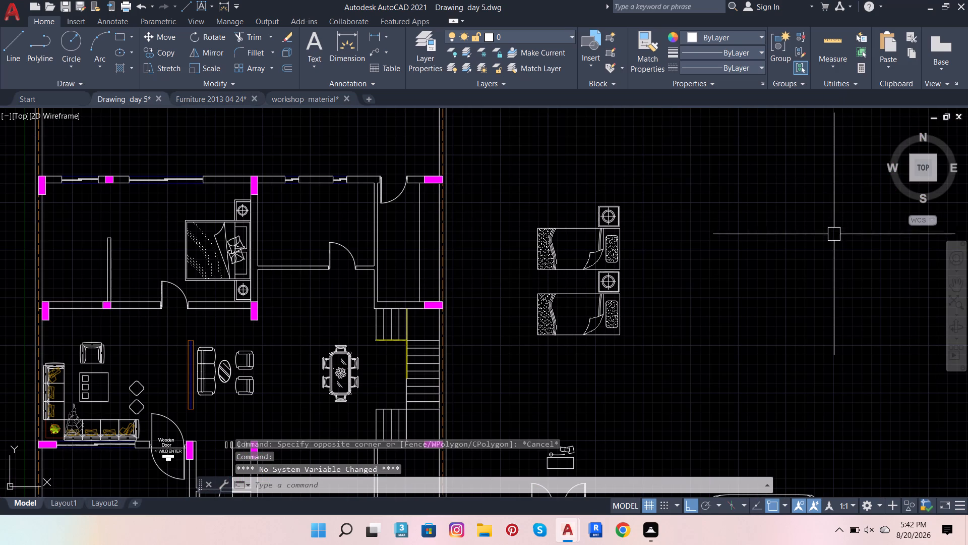
key("ctrl+v")
left_click(736, 305)
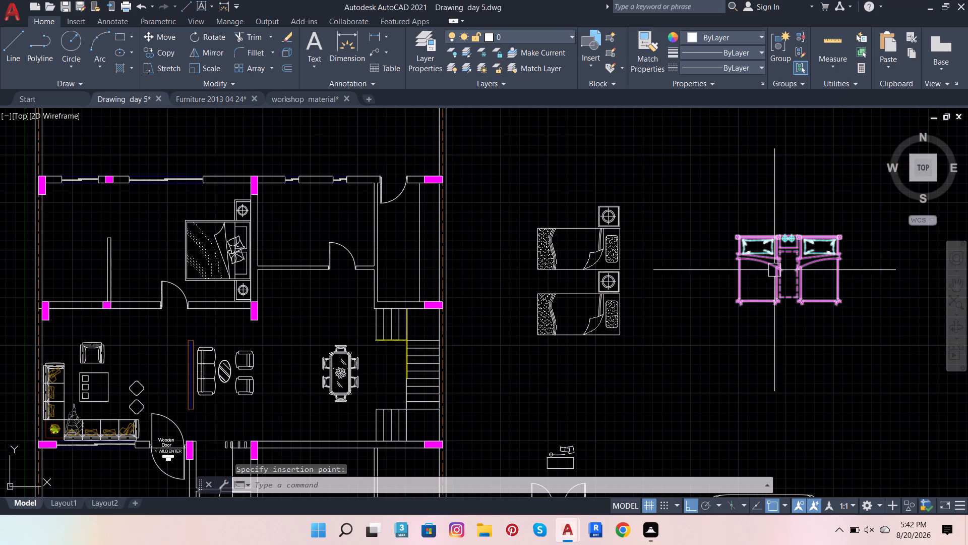
Set the pasted twin-bed block's object colour to white 255,255,255.
scroll(801, 266, "up", 2)
left_click(671, 188)
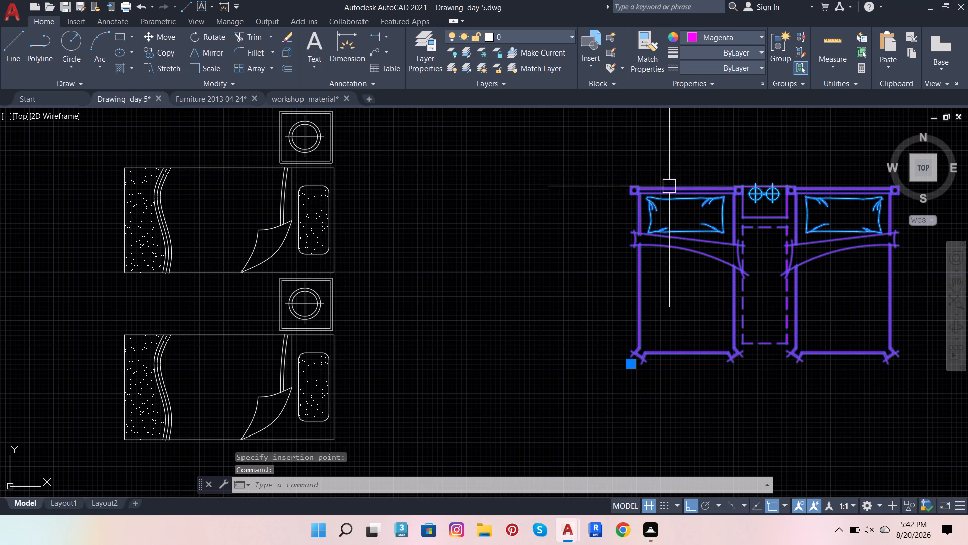
left_click(759, 38)
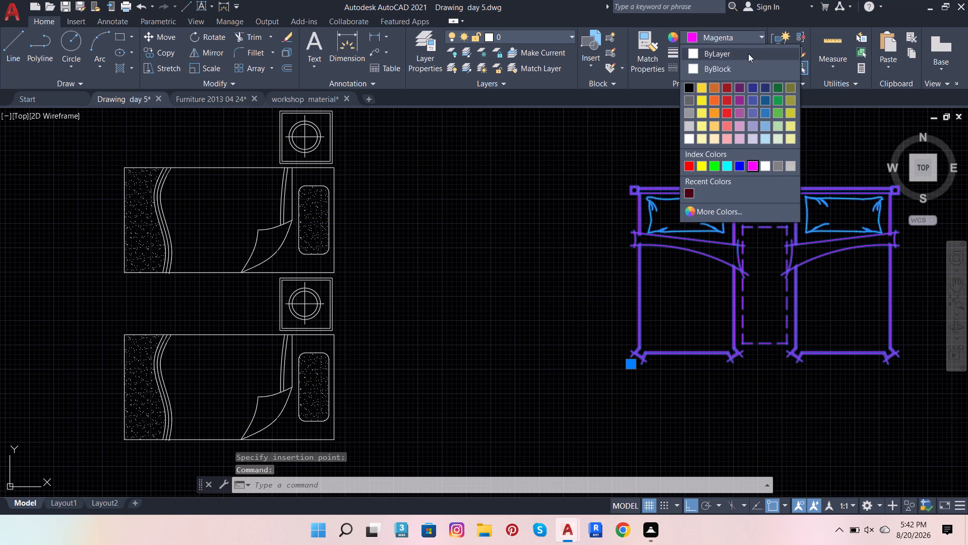
left_click(691, 140)
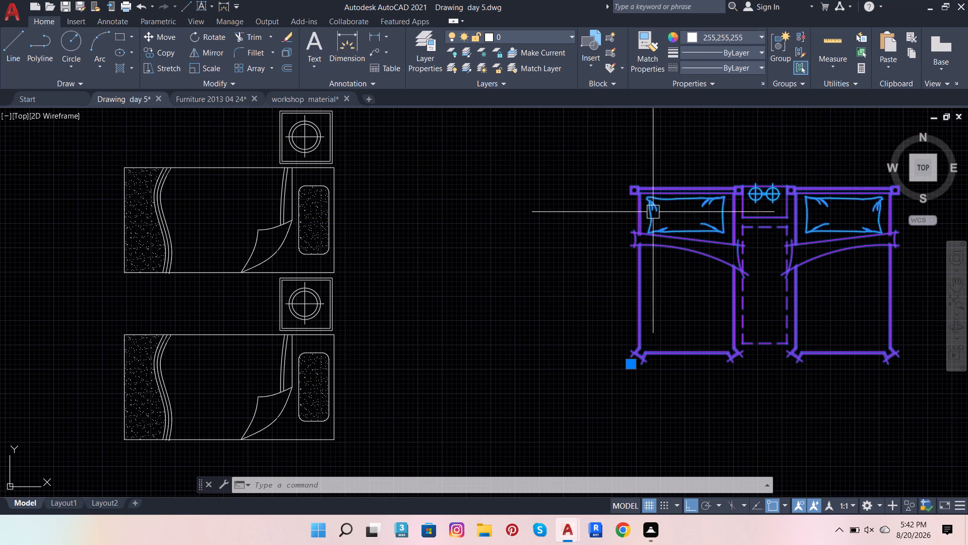
key("Escape")
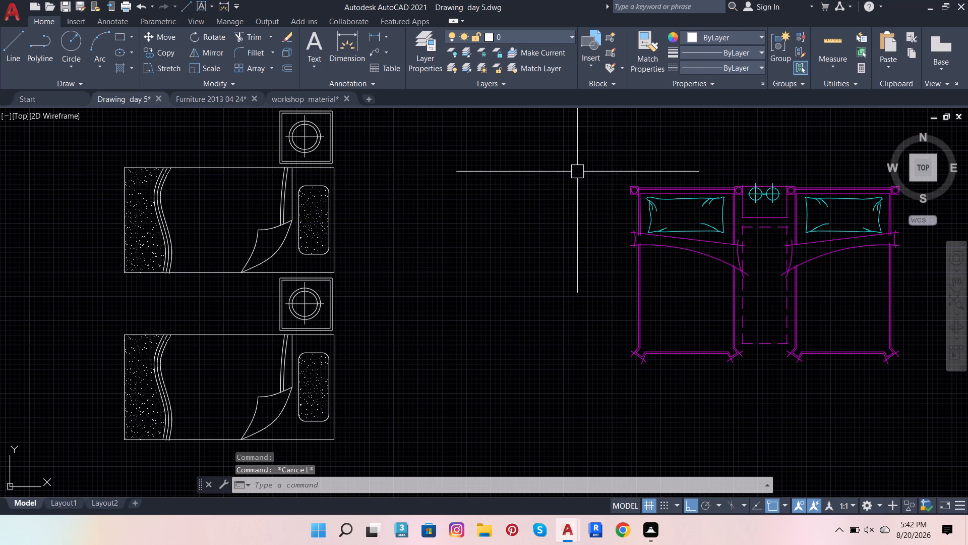
Edit the twin-bed block's definition, set the colour of all its objects to White, and save the block.
double_click(654, 199)
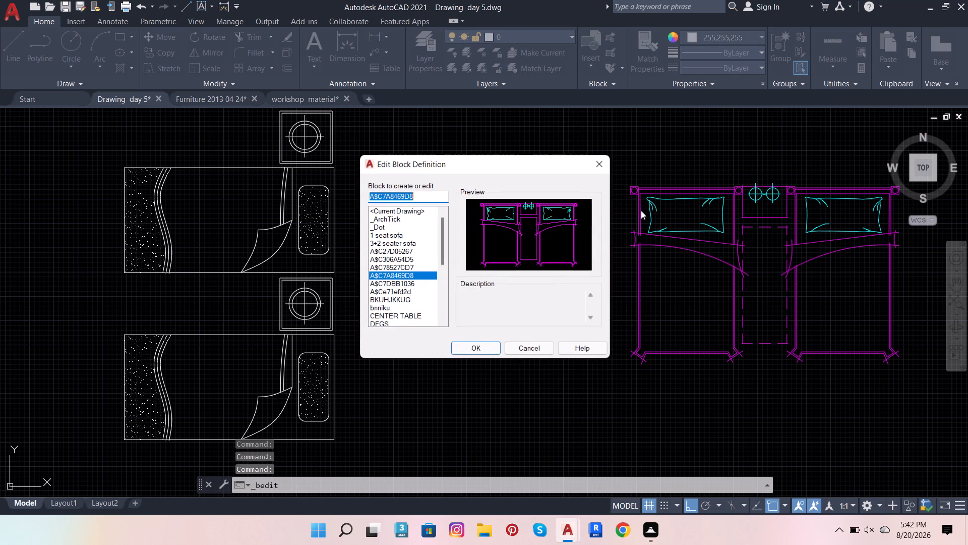
left_click(482, 353)
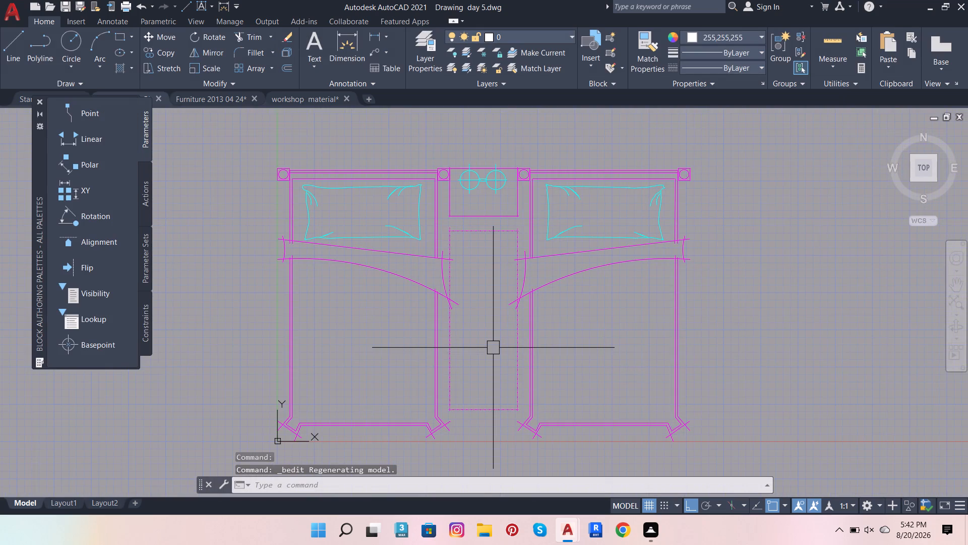
left_click(270, 141)
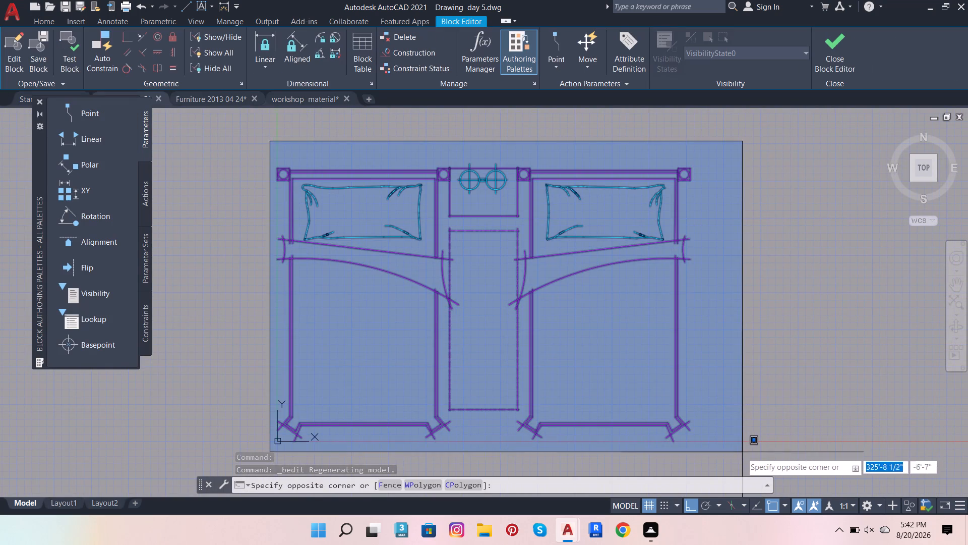
left_click(741, 456)
double_click(684, 432)
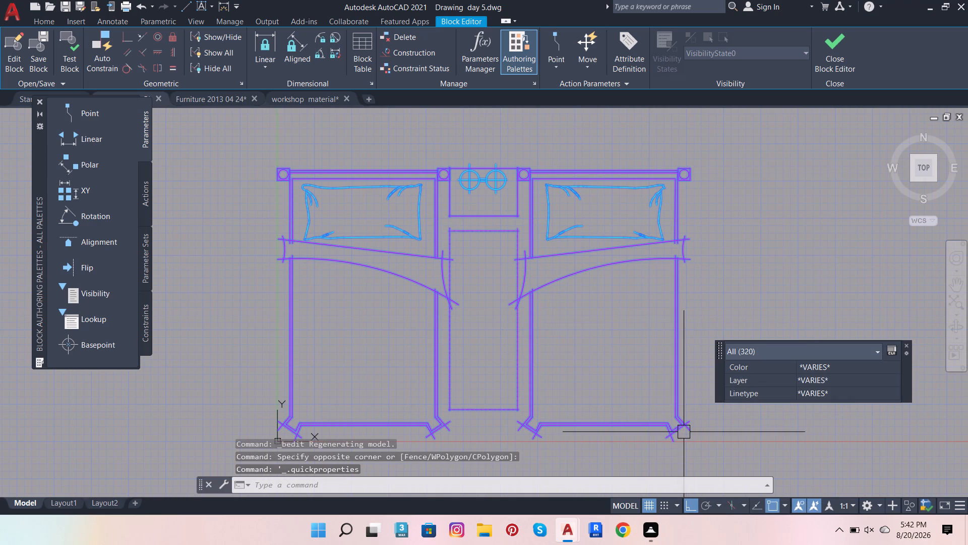
left_click(872, 349)
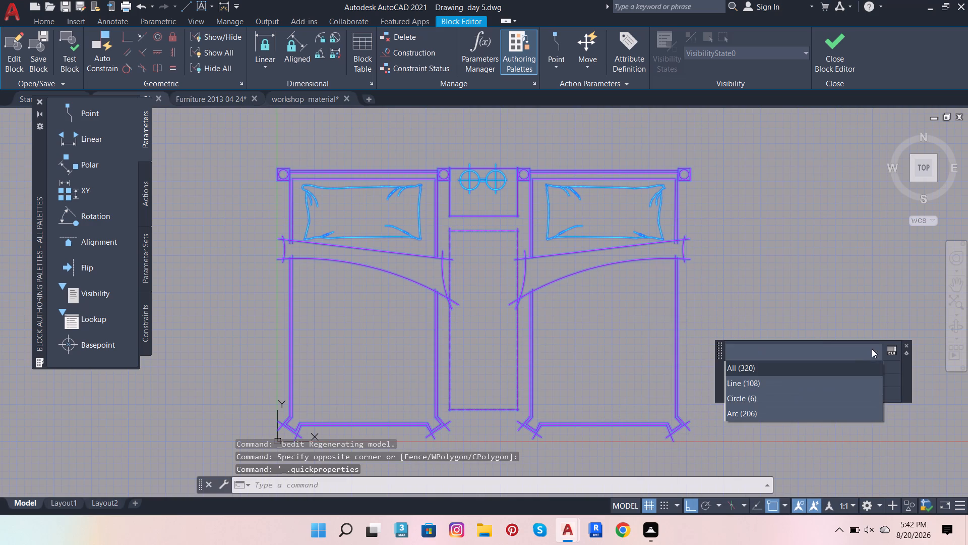
left_click(749, 309)
left_click(815, 370)
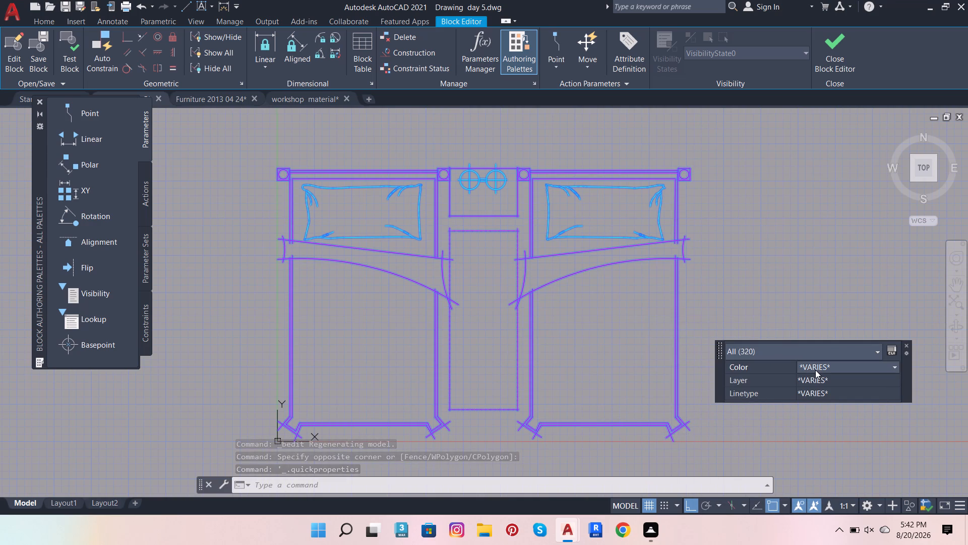
left_click(820, 370)
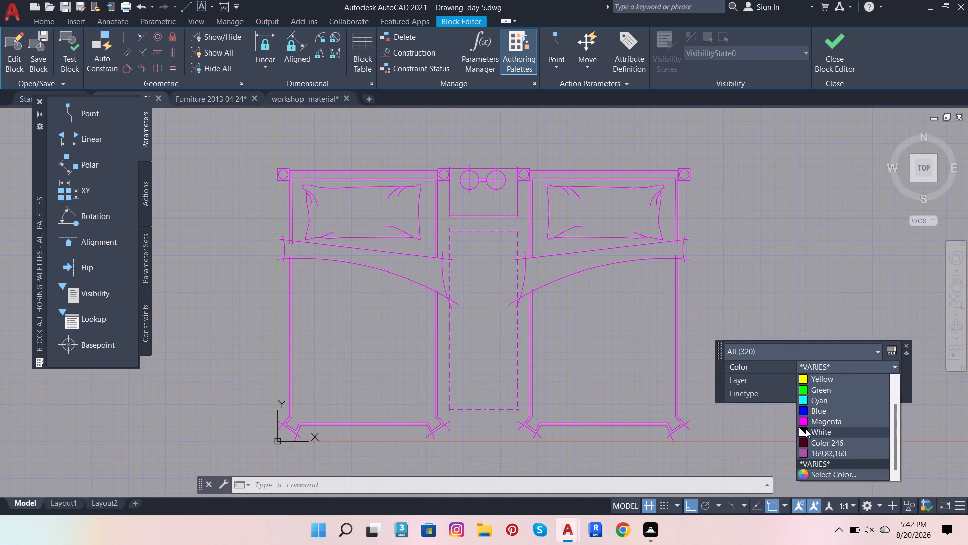
left_click(806, 429)
double_click(833, 72)
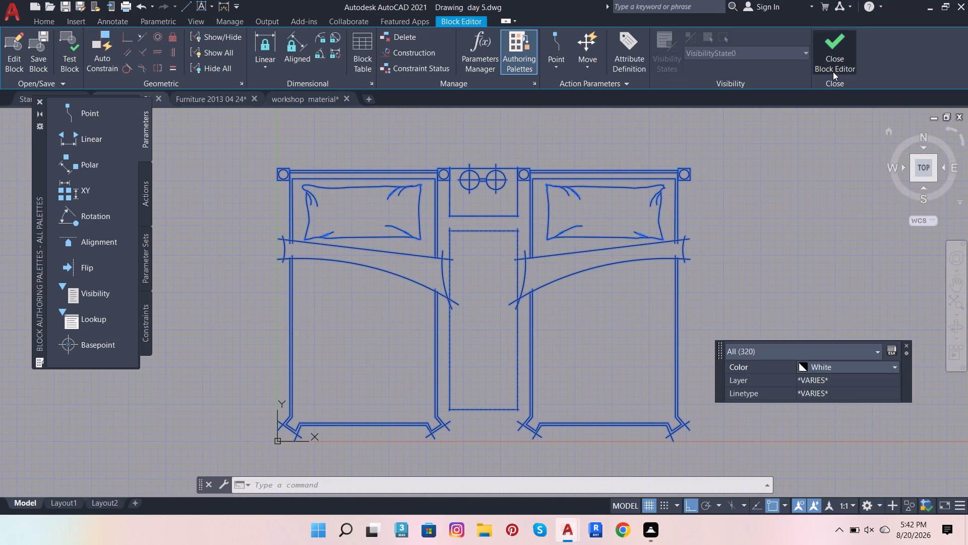
left_click(494, 237)
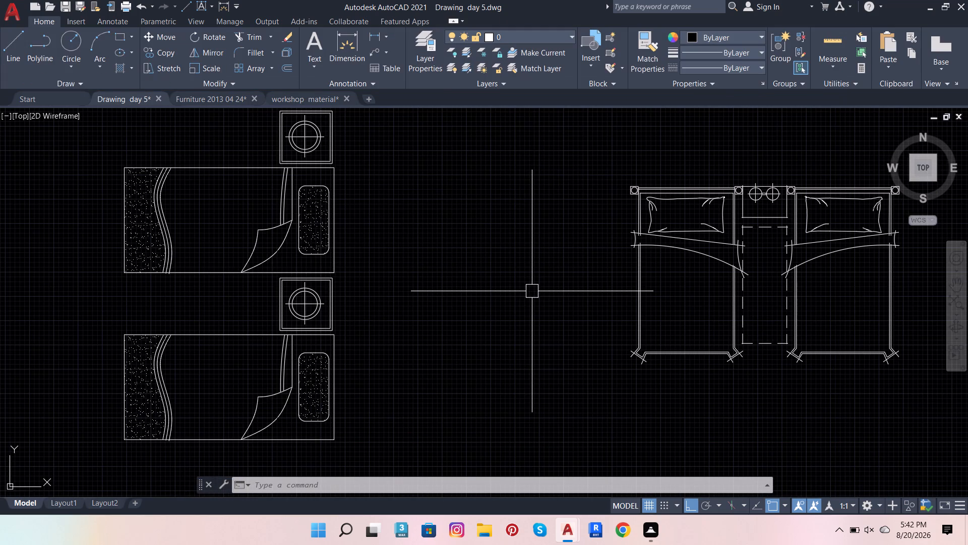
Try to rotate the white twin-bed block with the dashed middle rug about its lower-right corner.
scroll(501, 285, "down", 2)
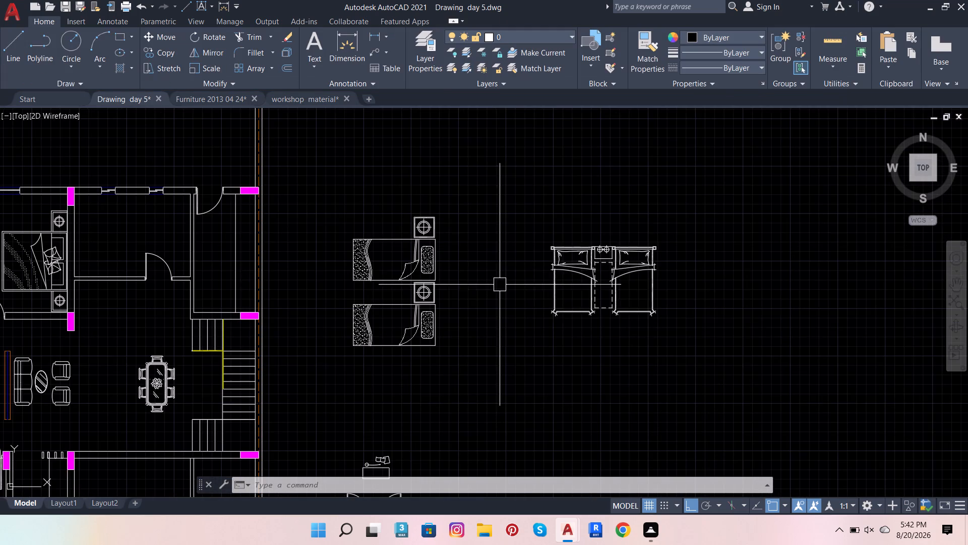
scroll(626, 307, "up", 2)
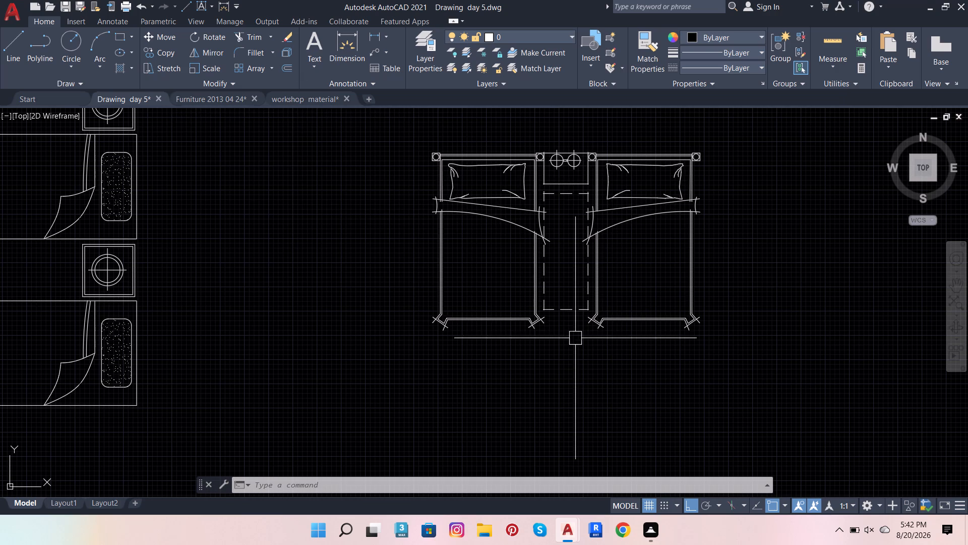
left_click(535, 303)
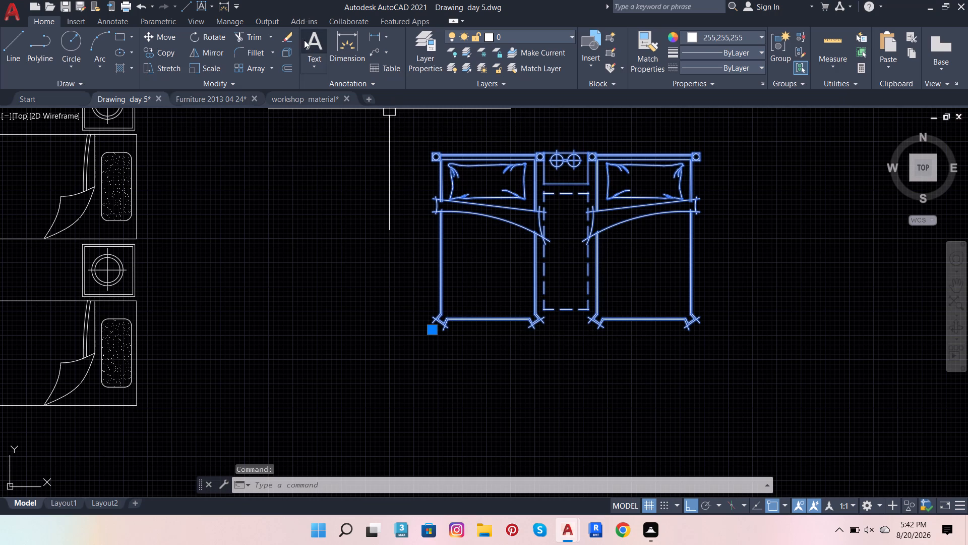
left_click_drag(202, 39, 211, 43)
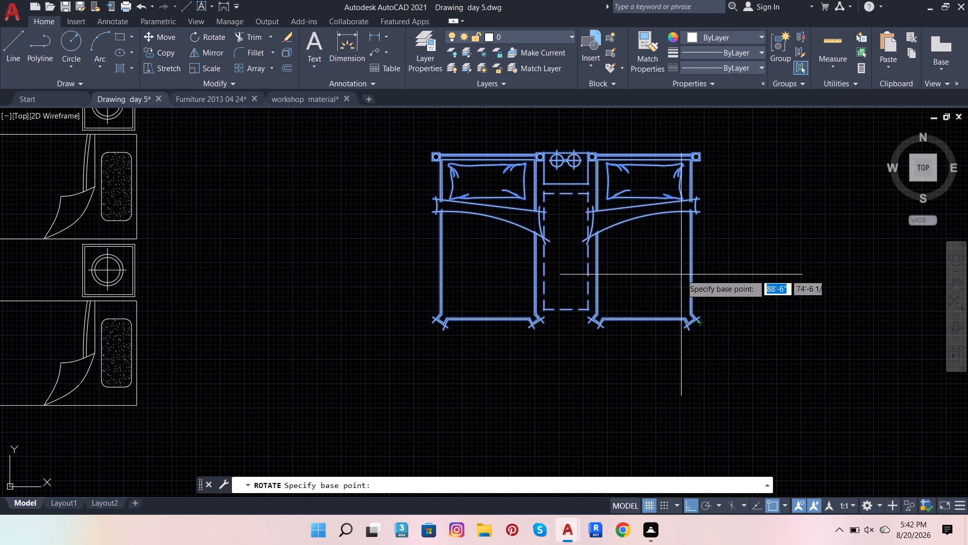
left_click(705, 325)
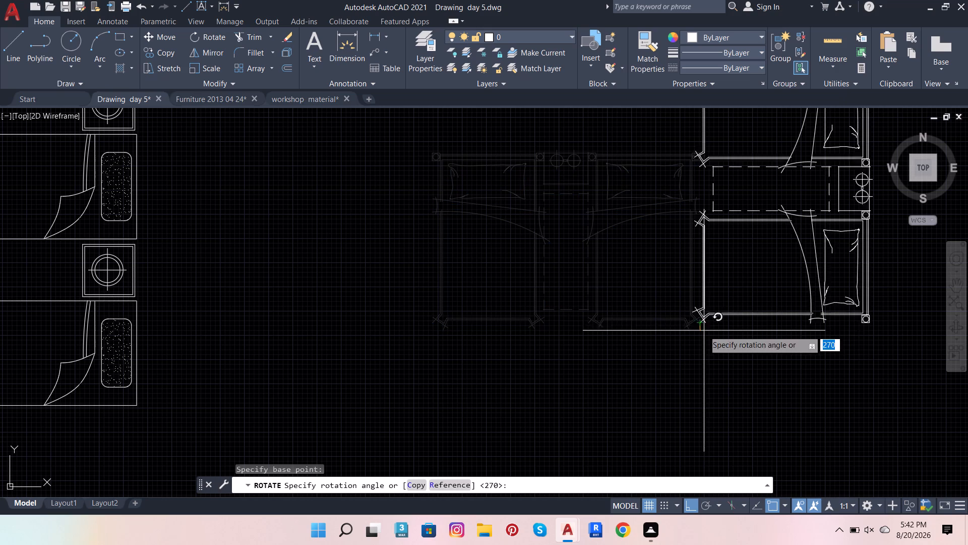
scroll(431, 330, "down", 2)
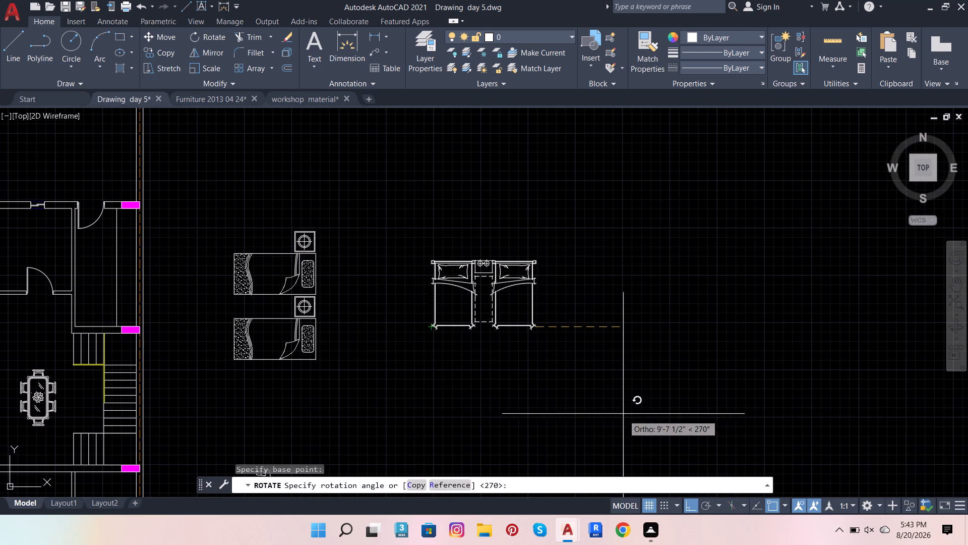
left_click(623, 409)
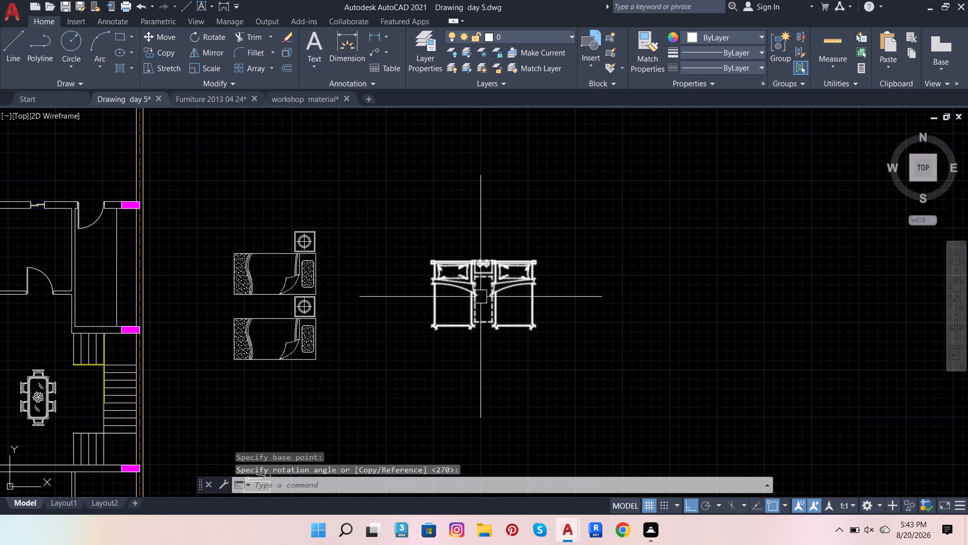
Rotate the white twin-bed block 90° clockwise about its lower-right corner, so the pillows face right like the narrow beds.
left_click(478, 300)
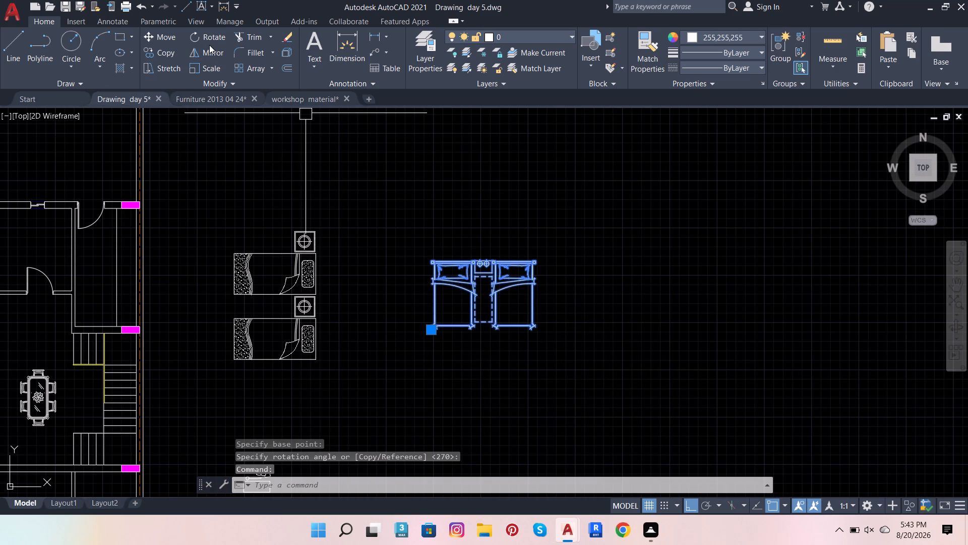
left_click(213, 40)
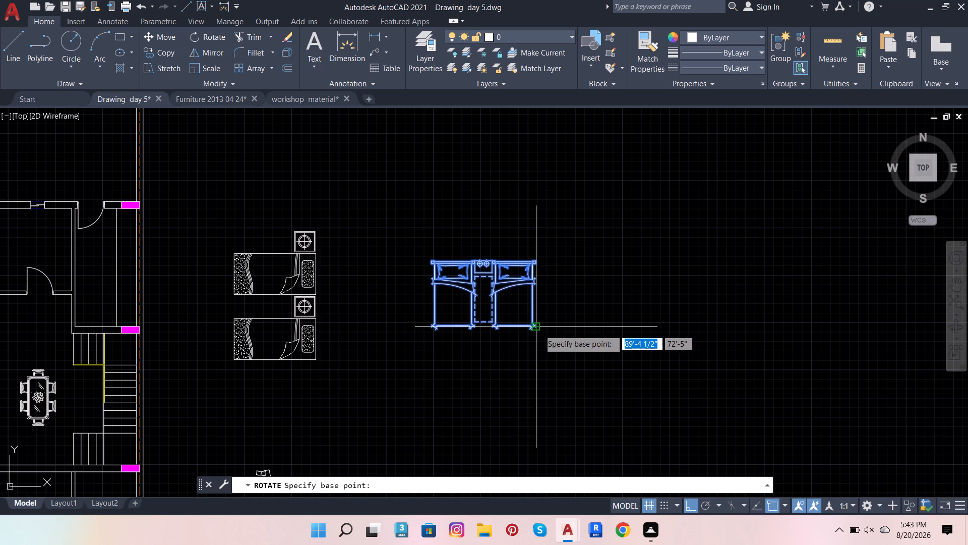
left_click(539, 330)
left_click(520, 358)
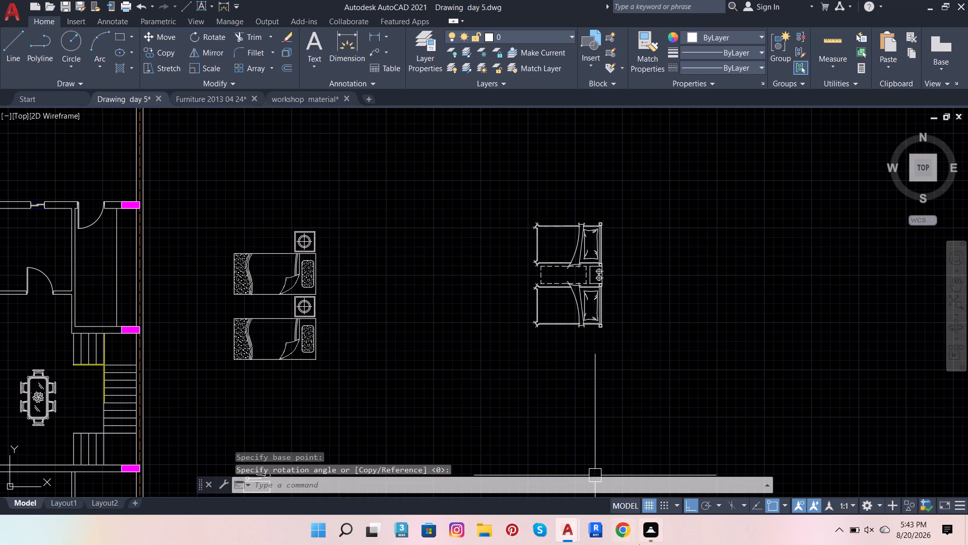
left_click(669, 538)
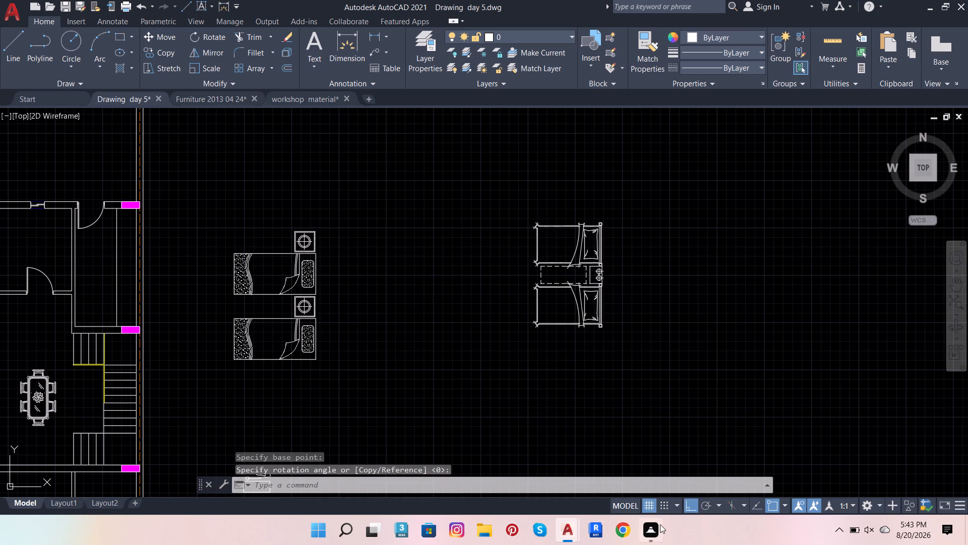